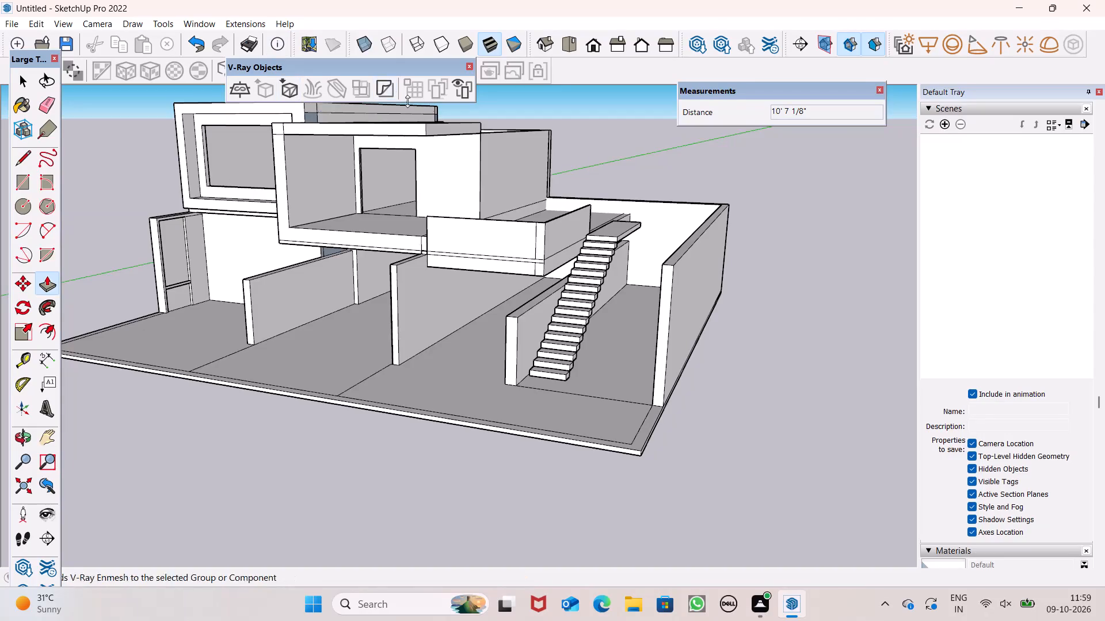
Push/Pull the landing's far end face back toward the stairs by about 2' 10 15/16" to shorten the landing.
middle_click_drag(426, 107, 174, 235)
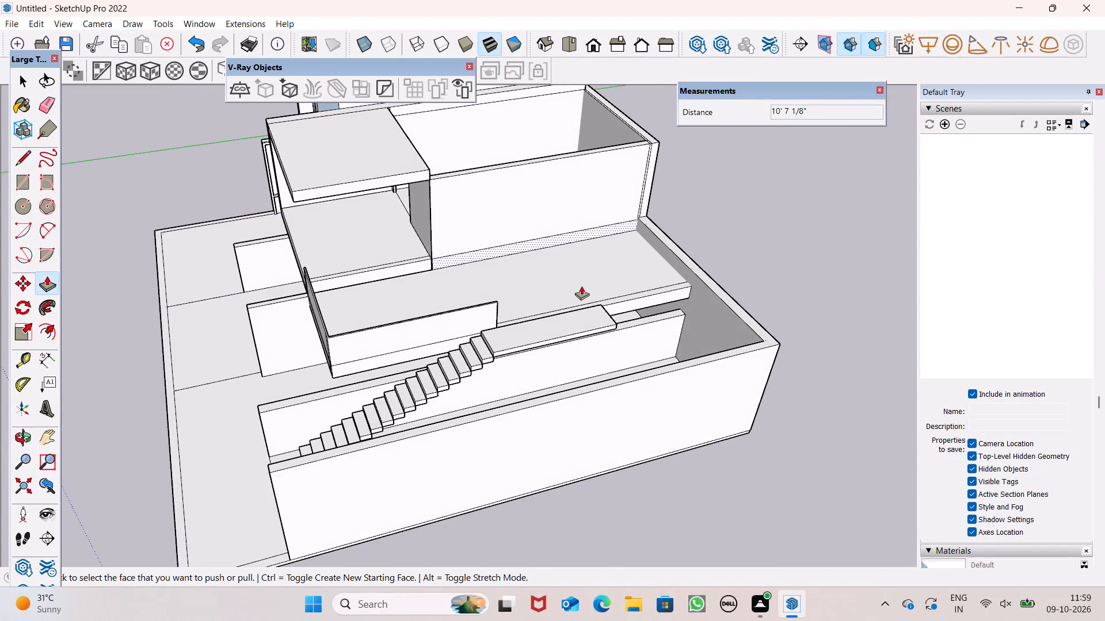
scroll(584, 308, "up", 4)
middle_click_drag(646, 327, 295, 282)
scroll(299, 291, "up", 1)
scroll(437, 322, "up", 3)
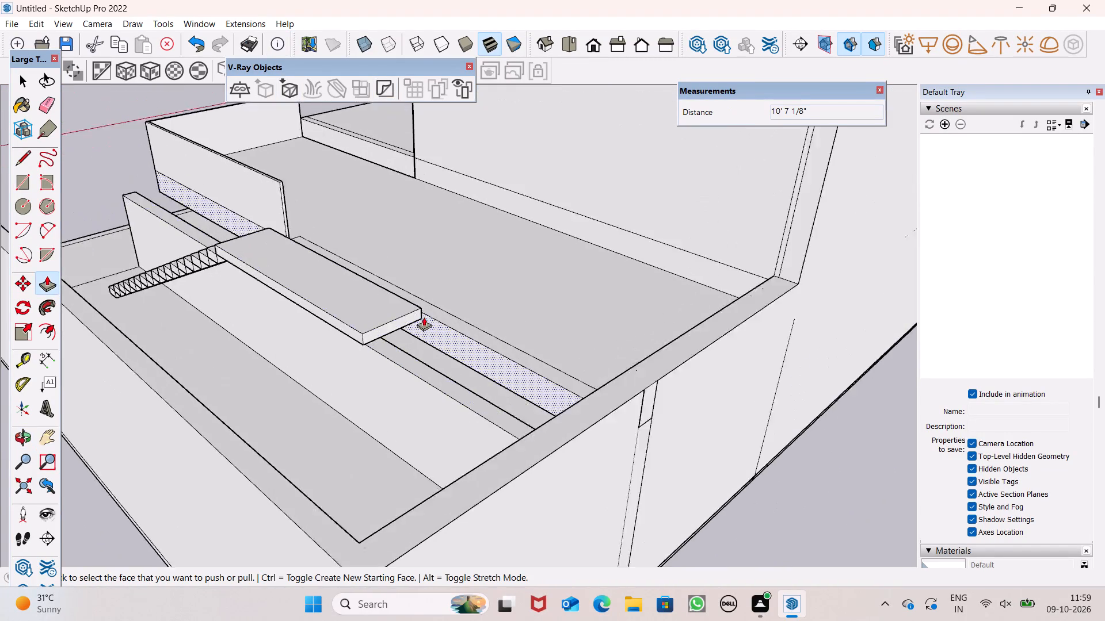
scroll(424, 317, "up", 6)
middle_click_drag(389, 310, 330, 250)
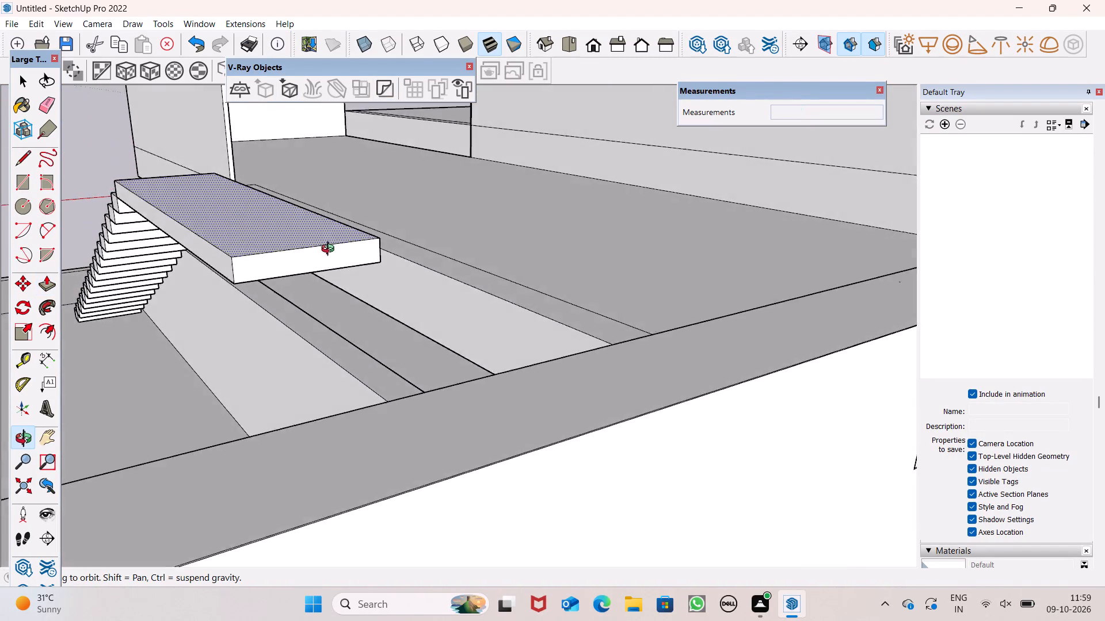
middle_click_drag(330, 250, 250, 266)
scroll(291, 260, "up", 1)
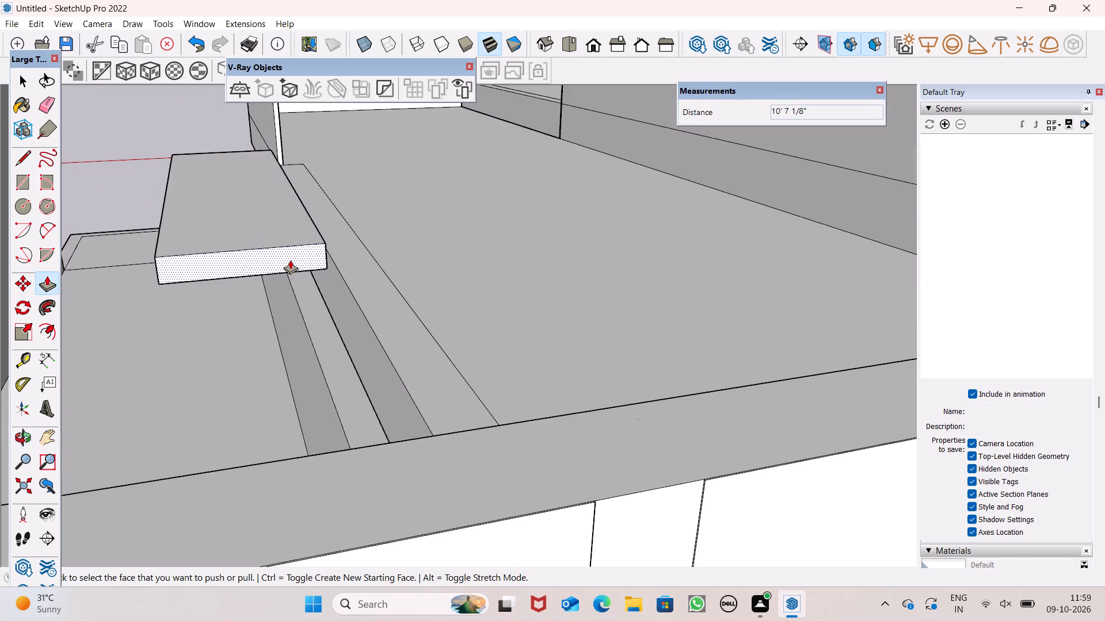
scroll(290, 260, "up", 3)
left_click_drag(288, 255, 282, 205)
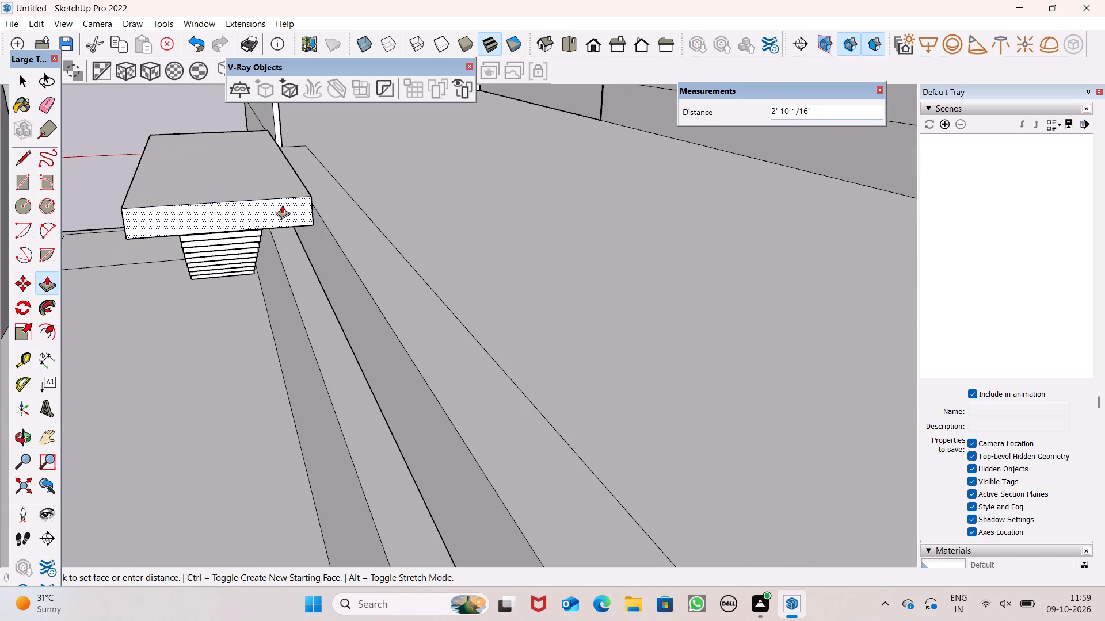
left_click_drag(282, 205, 281, 204)
Examine the shortened landing in relation to the terrace and walls from the front, above and behind the house.
scroll(278, 191, "down", 3)
scroll(292, 202, "up", 1)
middle_click_drag(293, 206, 93, 237)
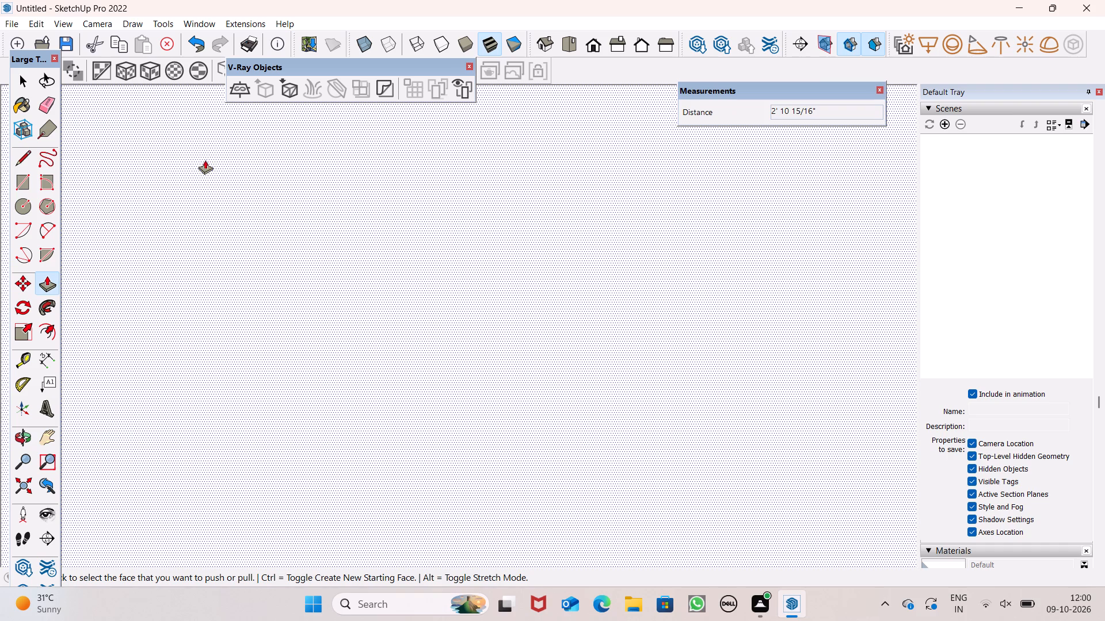
scroll(211, 160, "down", 4)
middle_click_drag(231, 208, 648, 202)
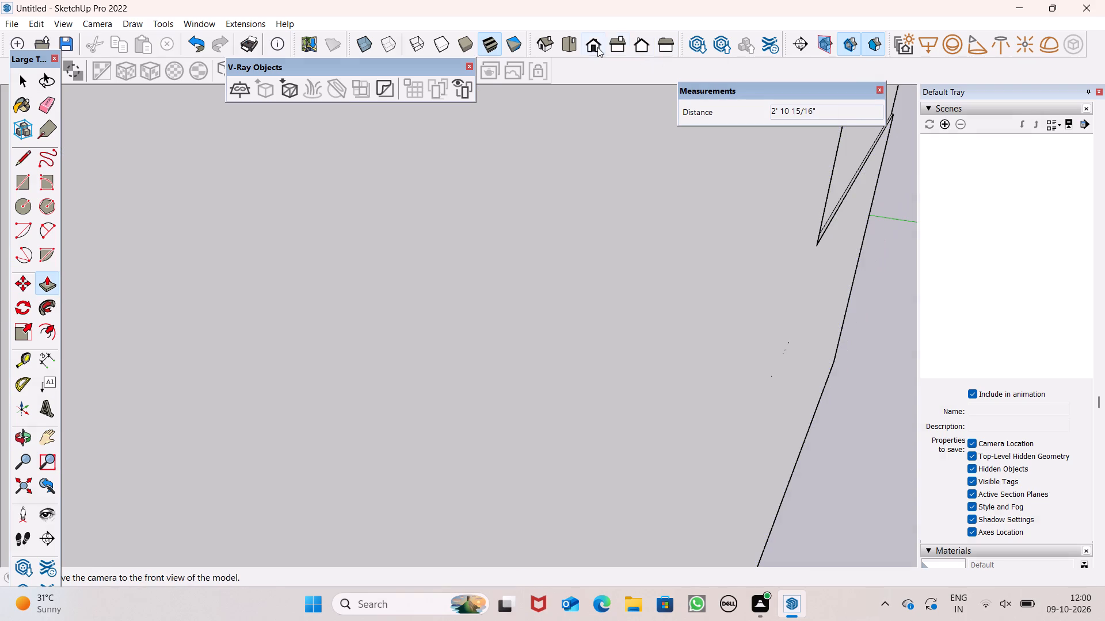
left_click(597, 45)
scroll(677, 166, "down", 5)
middle_click_drag(698, 183, 291, 325)
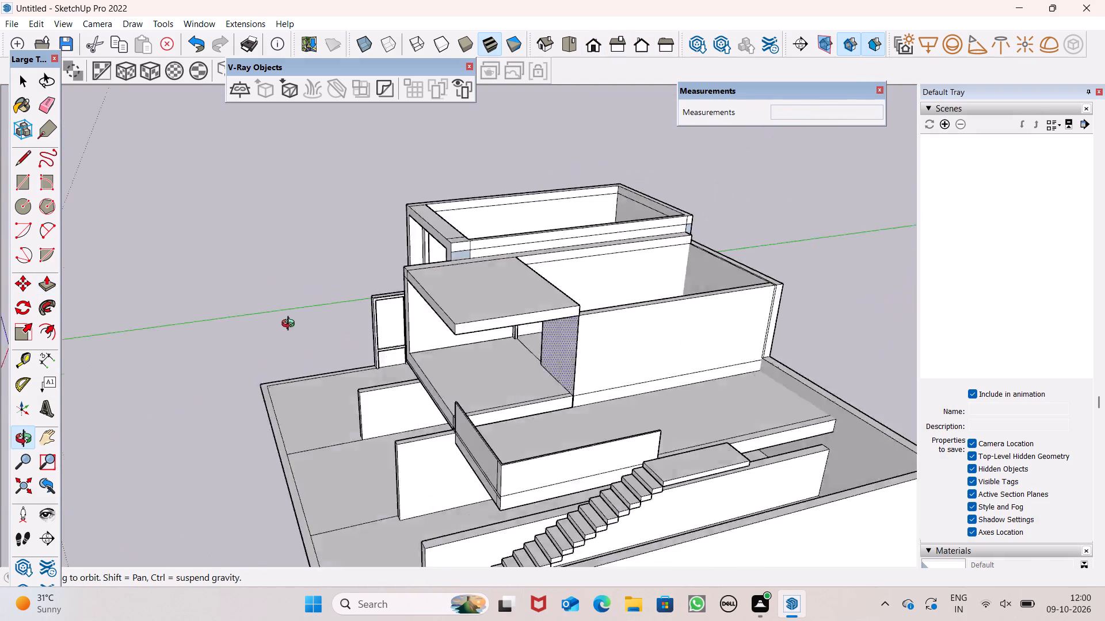
middle_click_drag(291, 325, 269, 315)
scroll(436, 296, "down", 3)
middle_click_drag(573, 393, 132, 355)
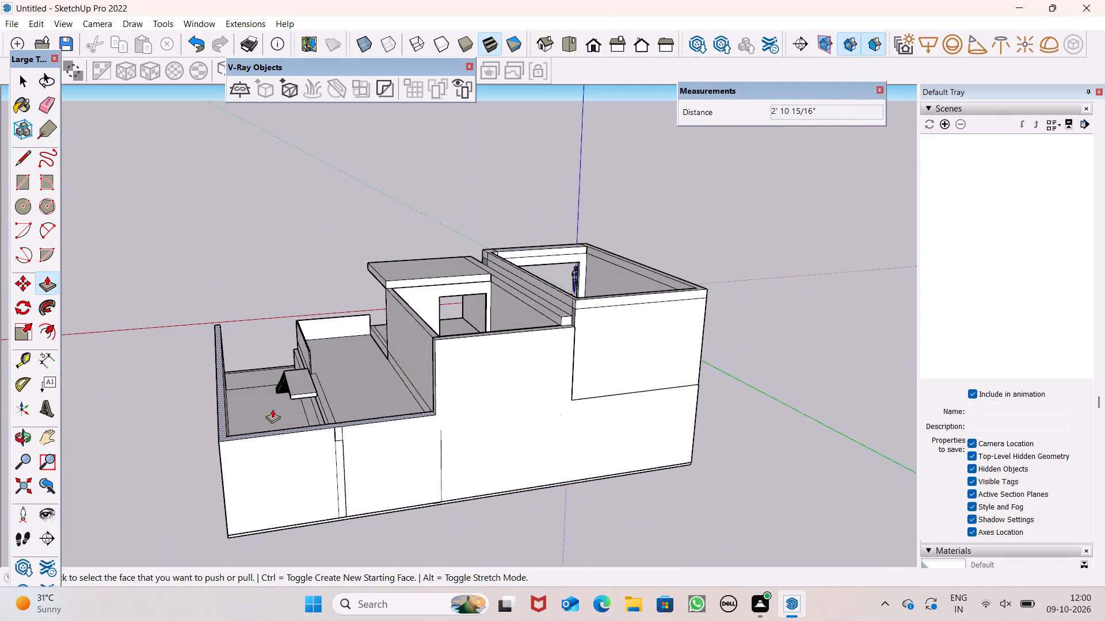
Push/Pull the landing's top face down about 2 15/16" toward the terrace floor level.
scroll(294, 395, "up", 5)
scroll(357, 391, "up", 2)
scroll(350, 390, "down", 1)
scroll(347, 390, "up", 5)
middle_click_drag(335, 396, 240, 428)
scroll(237, 415, "up", 3)
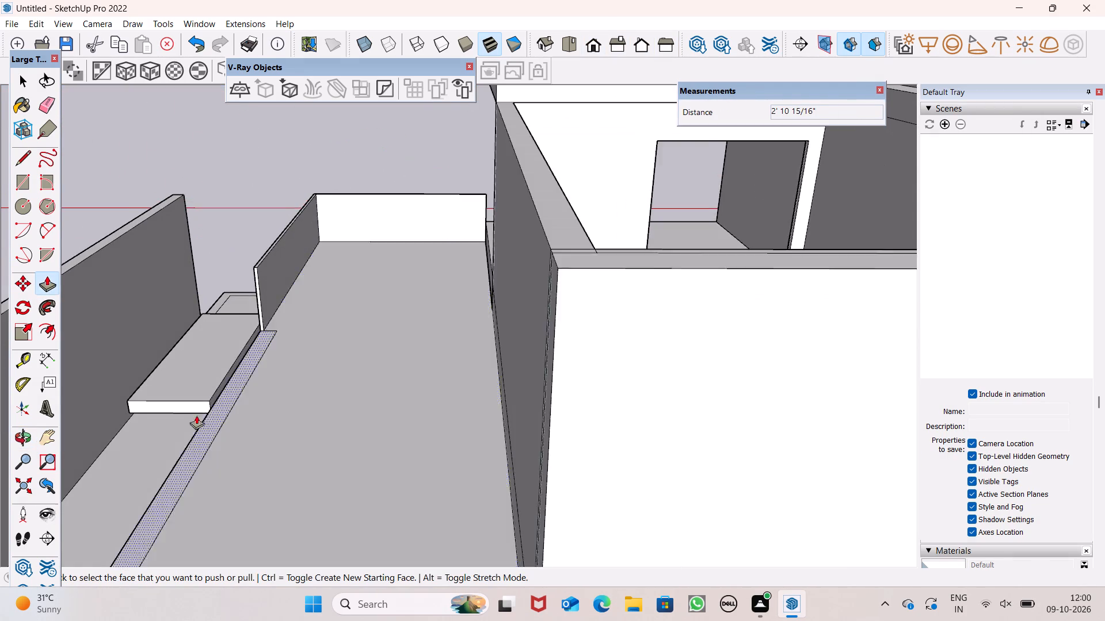
scroll(196, 415, "up", 3)
scroll(233, 373, "up", 7)
left_click_drag(214, 358, 219, 365)
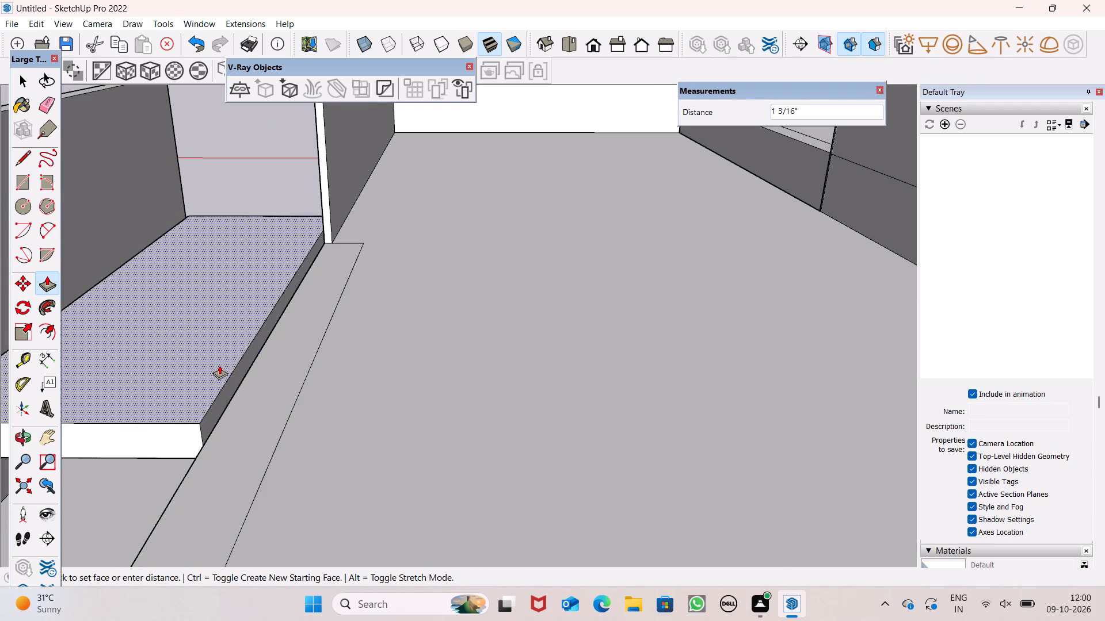
left_click_drag(219, 365, 246, 395)
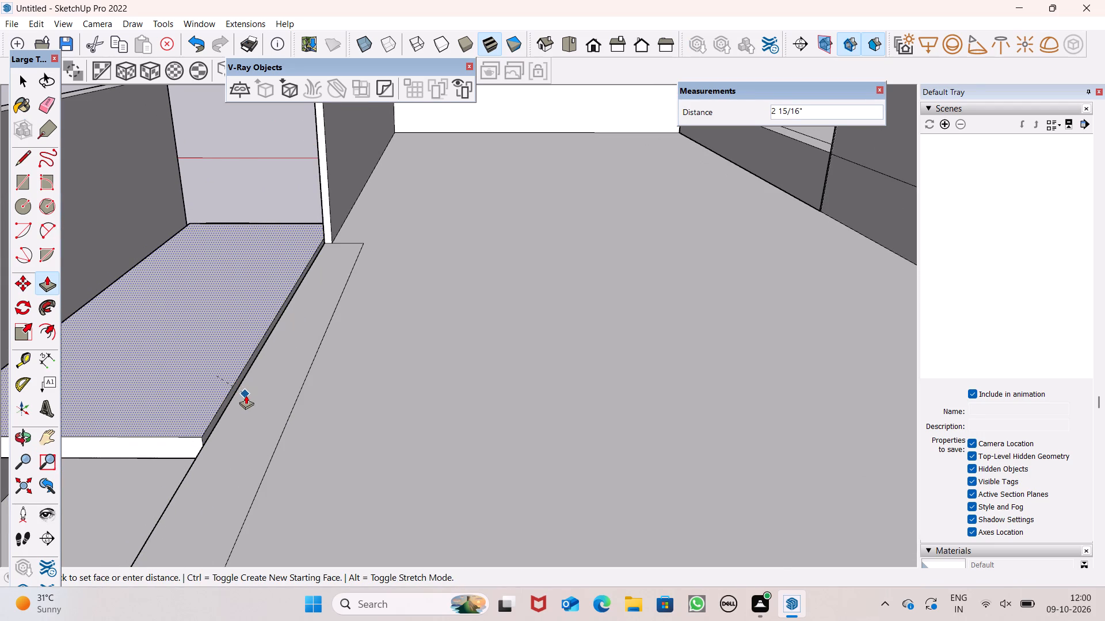
left_click_drag(246, 395, 245, 410)
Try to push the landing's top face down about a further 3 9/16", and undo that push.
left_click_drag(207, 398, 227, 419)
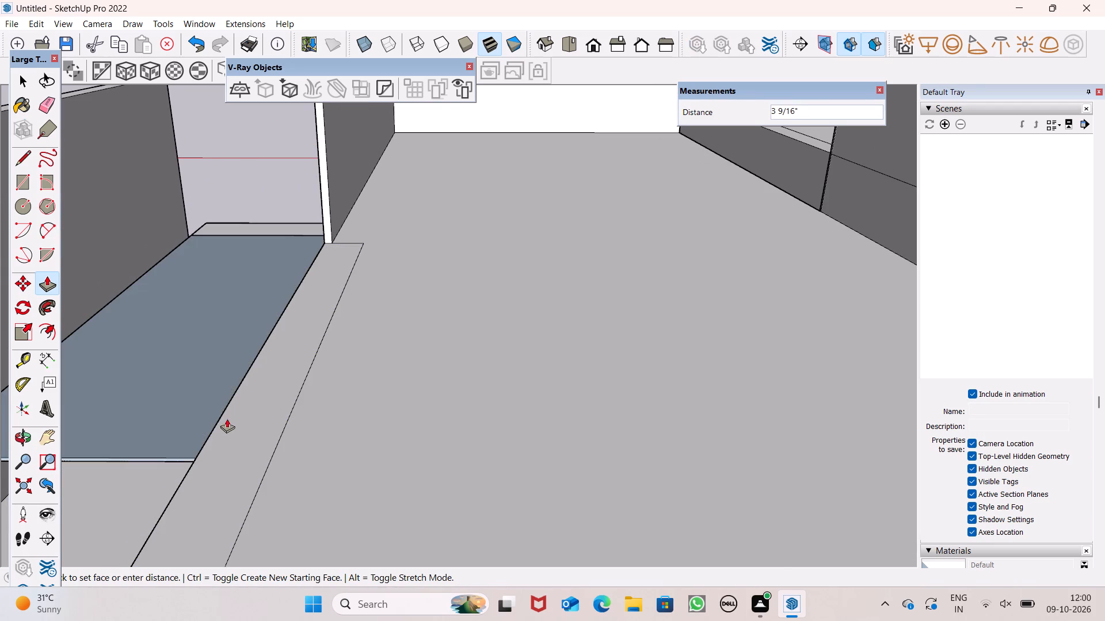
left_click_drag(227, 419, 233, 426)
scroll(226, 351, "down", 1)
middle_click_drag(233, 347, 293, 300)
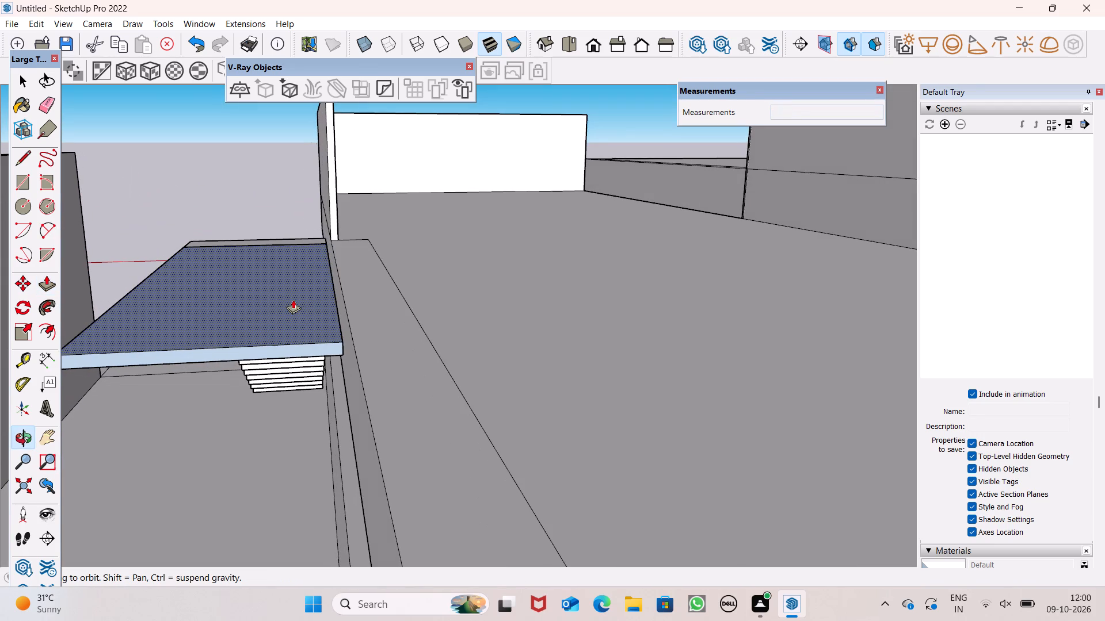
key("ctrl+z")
Examine the landing's thickness and its position beside the terrace from the end, the front and the passage side.
middle_click_drag(300, 324, 524, 296)
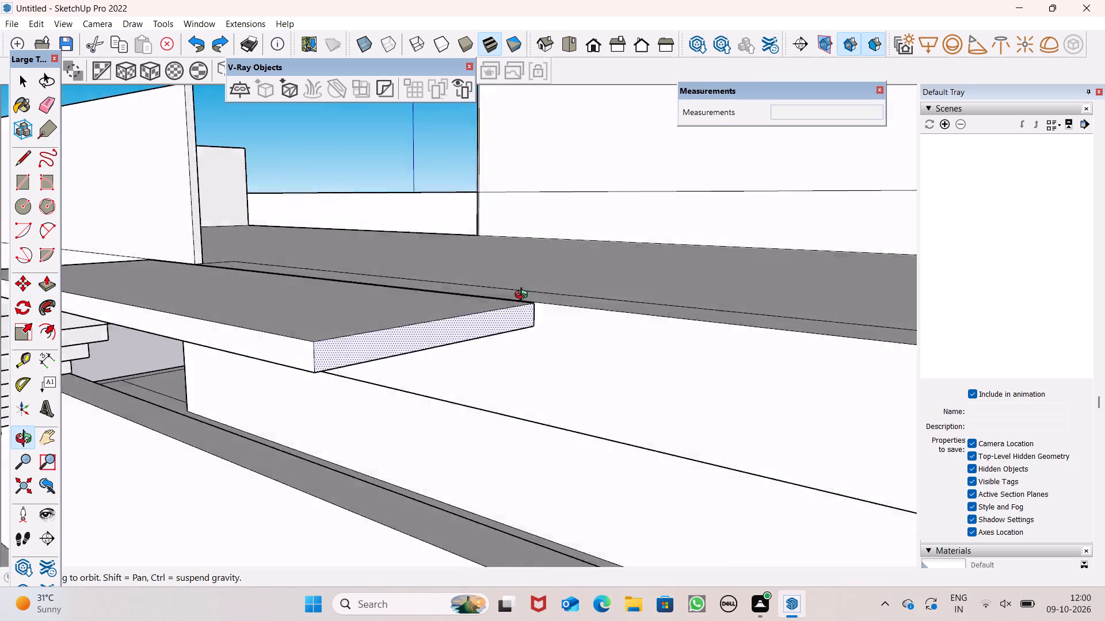
middle_click_drag(524, 296, 642, 265)
scroll(593, 248, "down", 7)
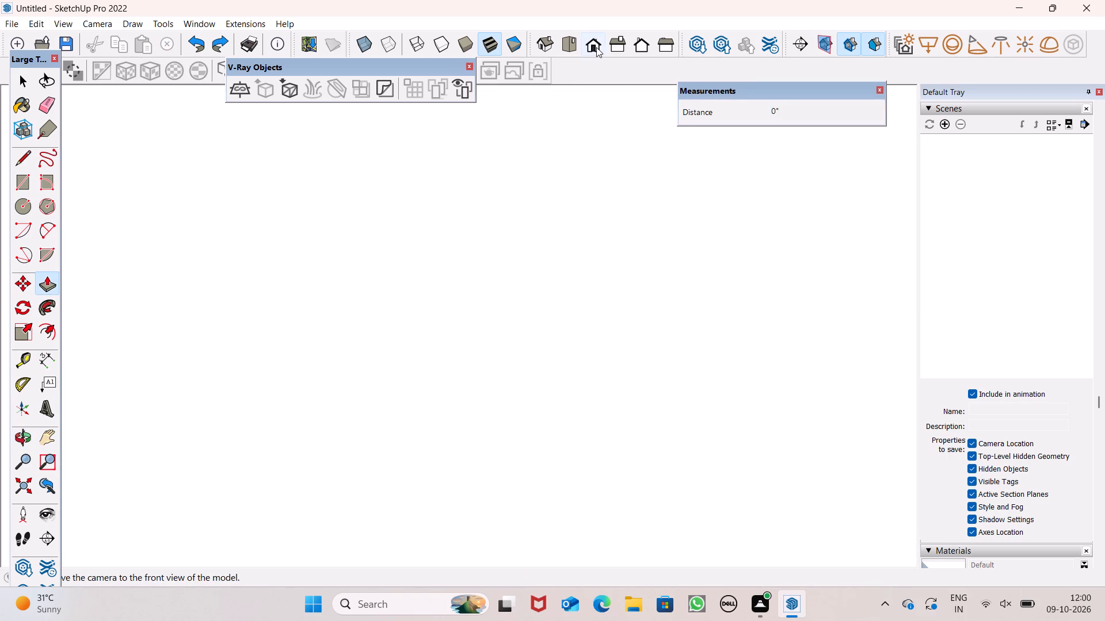
left_click(596, 47)
scroll(710, 240, "down", 10)
middle_click_drag(777, 233, 764, 252)
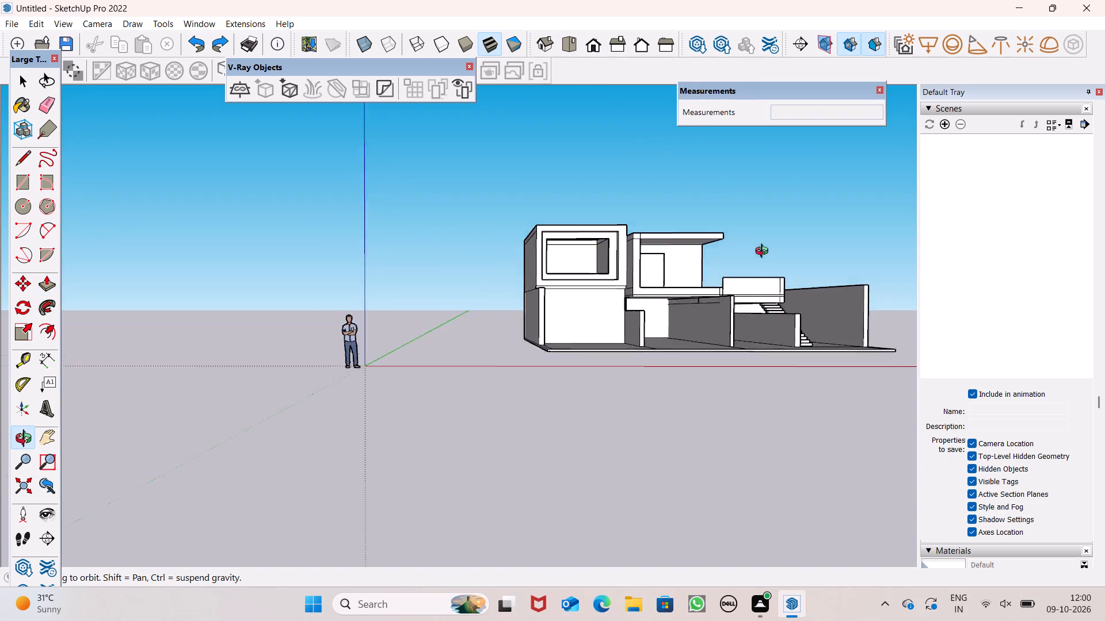
middle_click_drag(764, 252, 184, 306)
scroll(315, 396, "up", 8)
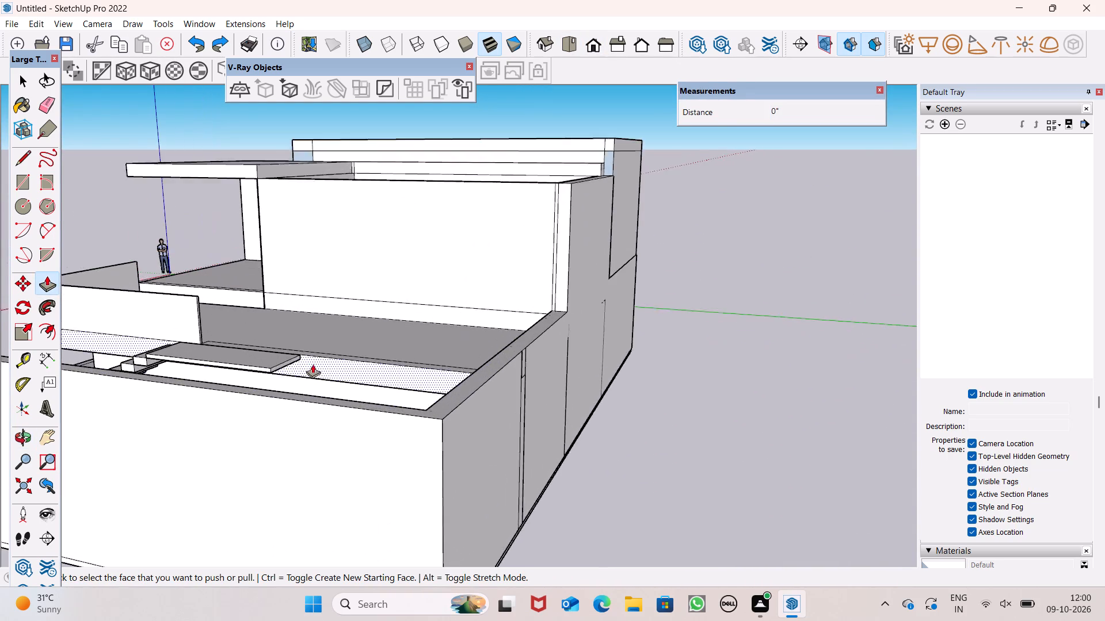
scroll(313, 364, "up", 1)
scroll(203, 332, "down", 2)
middle_click_drag(132, 356, 185, 379)
Push/Pull the landing's underside down about 15/16" where it meets the topmost stair step.
scroll(176, 405, "up", 4)
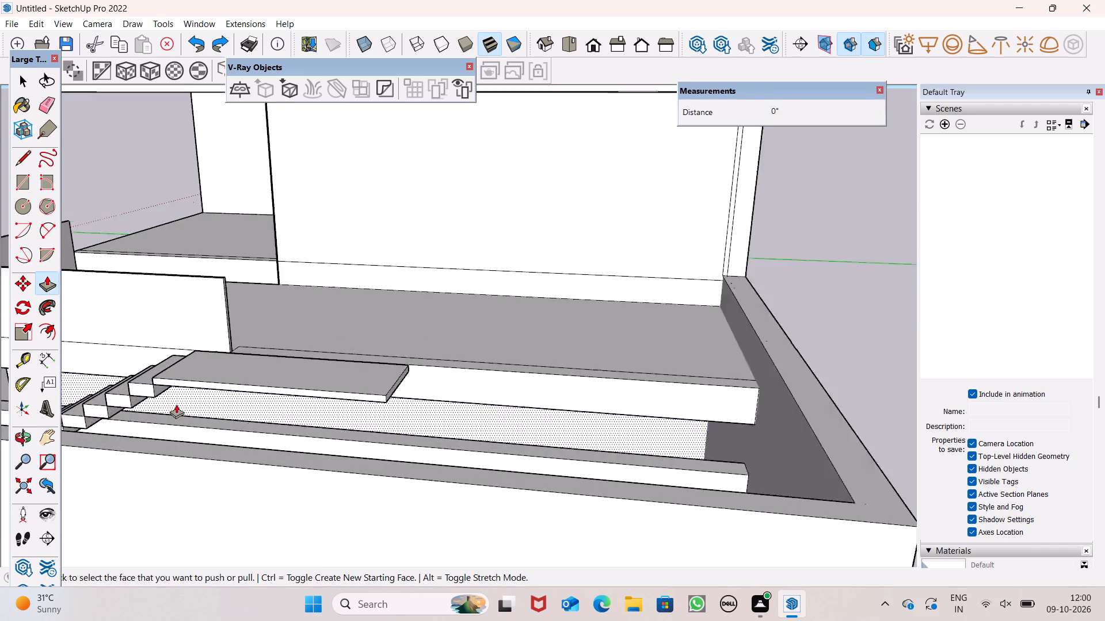
scroll(176, 404, "up", 3)
middle_click_drag(183, 384, 185, 395)
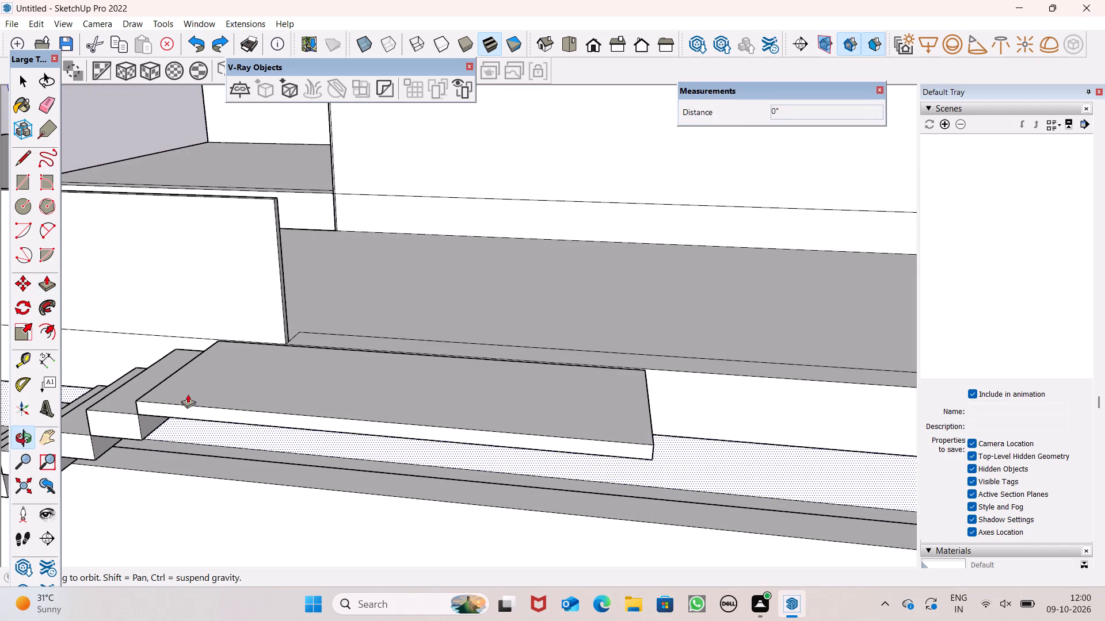
scroll(178, 412, "up", 7)
middle_click_drag(170, 431, 176, 382)
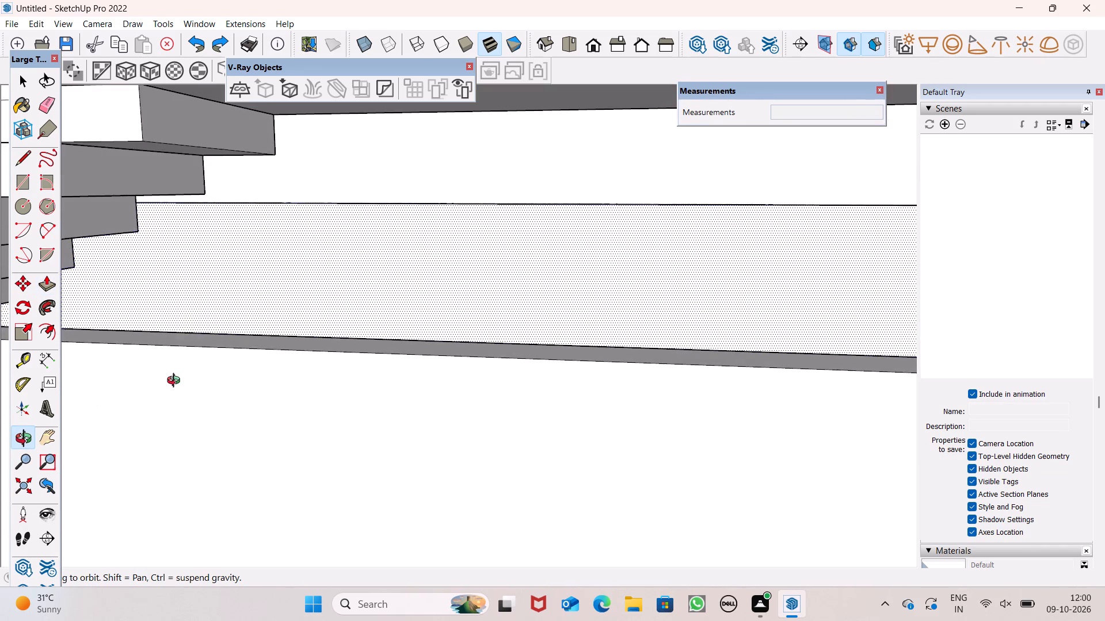
middle_click_drag(176, 382, 218, 392)
scroll(363, 228, "up", 1)
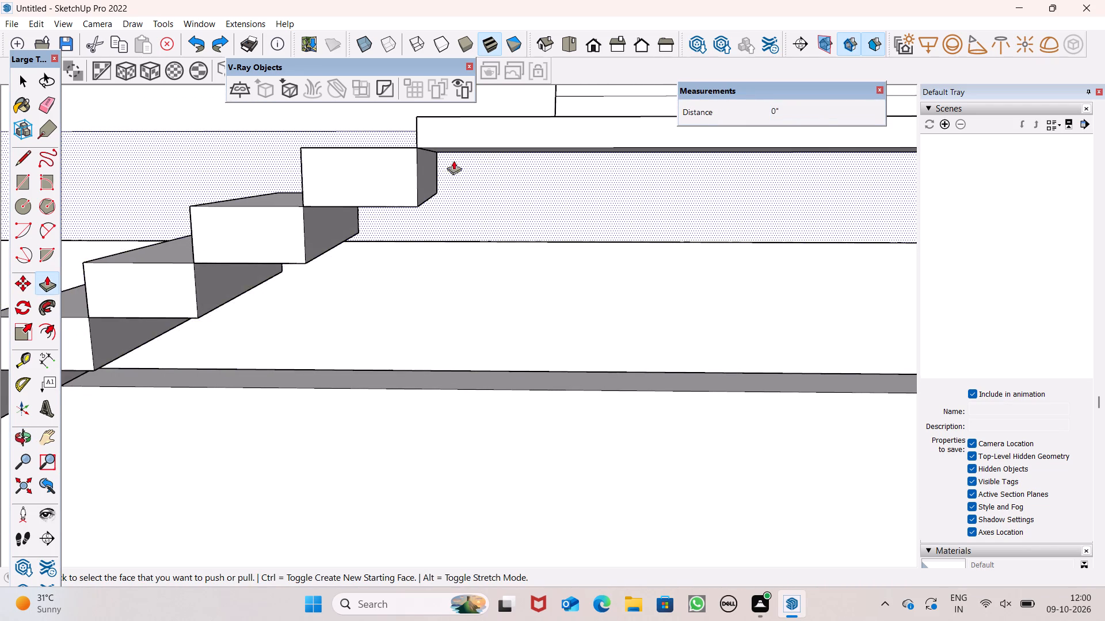
scroll(489, 145, "up", 4)
left_click(490, 132)
left_click_drag(493, 136, 498, 153)
left_click(498, 155)
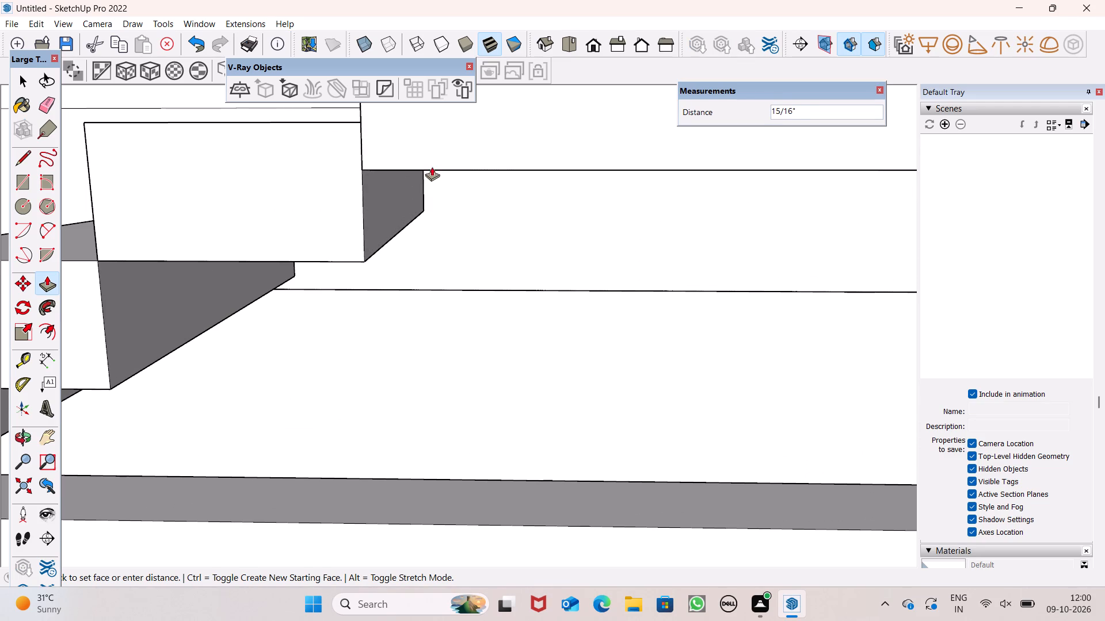
left_click(432, 167)
Examine the reshaped landing and staircase against the terrace from the front, above and the side.
scroll(329, 270, "down", 6)
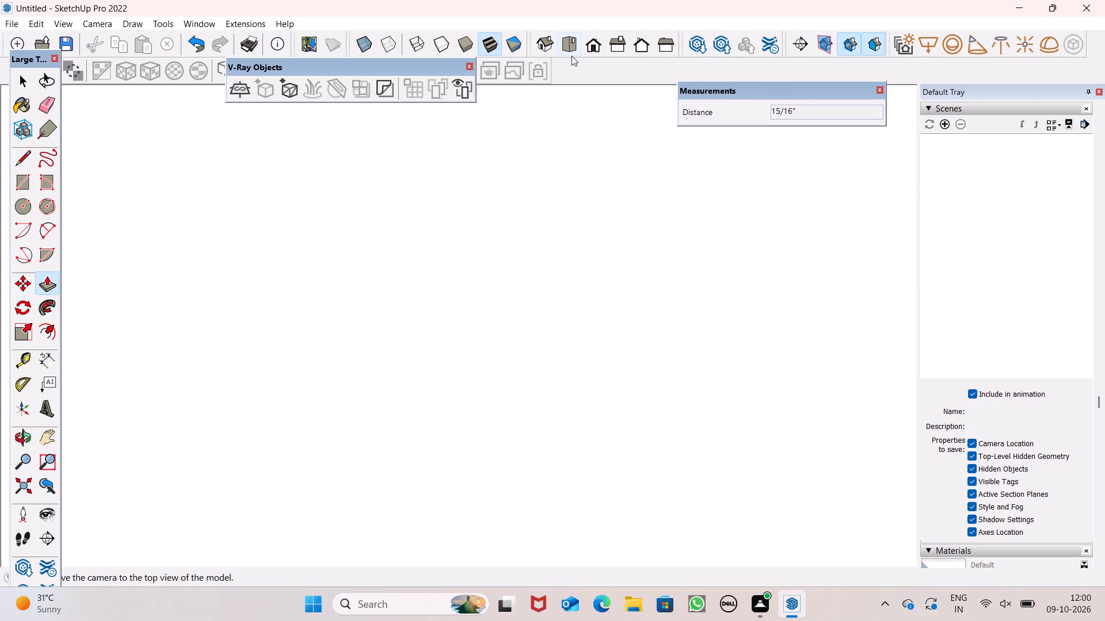
left_click(590, 51)
scroll(512, 346, "down", 3)
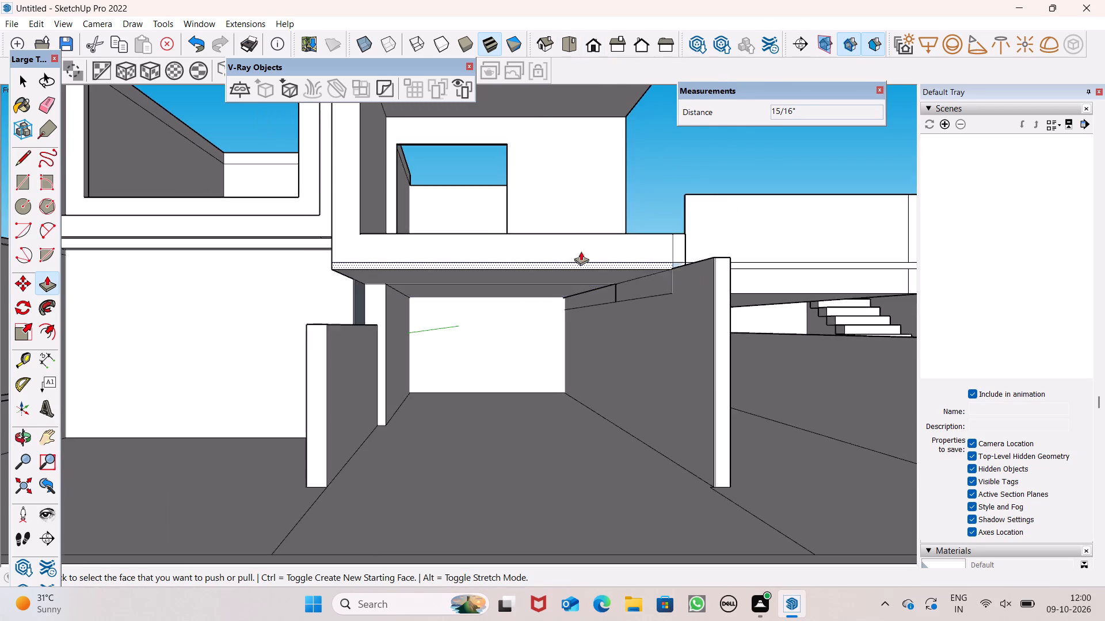
middle_click_drag(597, 243, 428, 289)
scroll(441, 240, "down", 11)
middle_click_drag(707, 259, 564, 393)
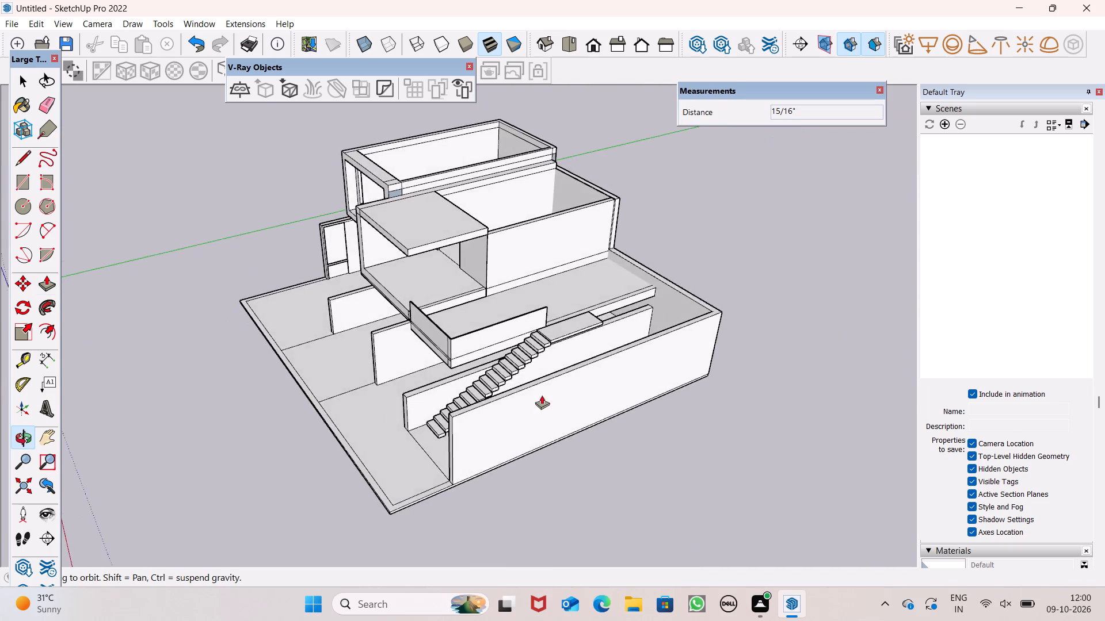
scroll(545, 383, "up", 7)
middle_click_drag(617, 305, 433, 377)
scroll(440, 385, "up", 1)
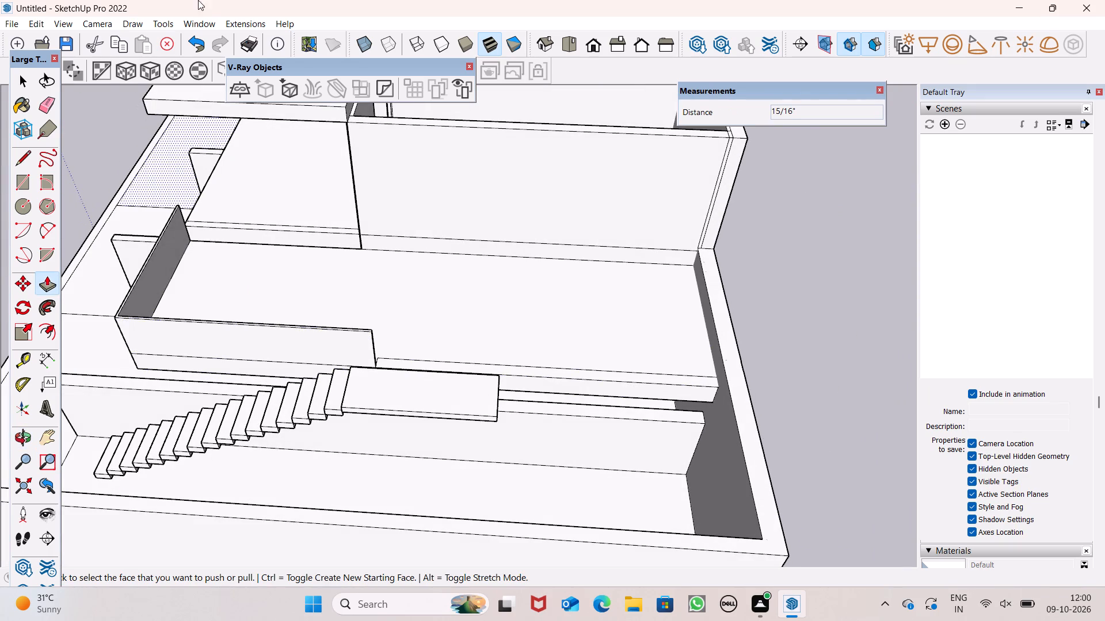
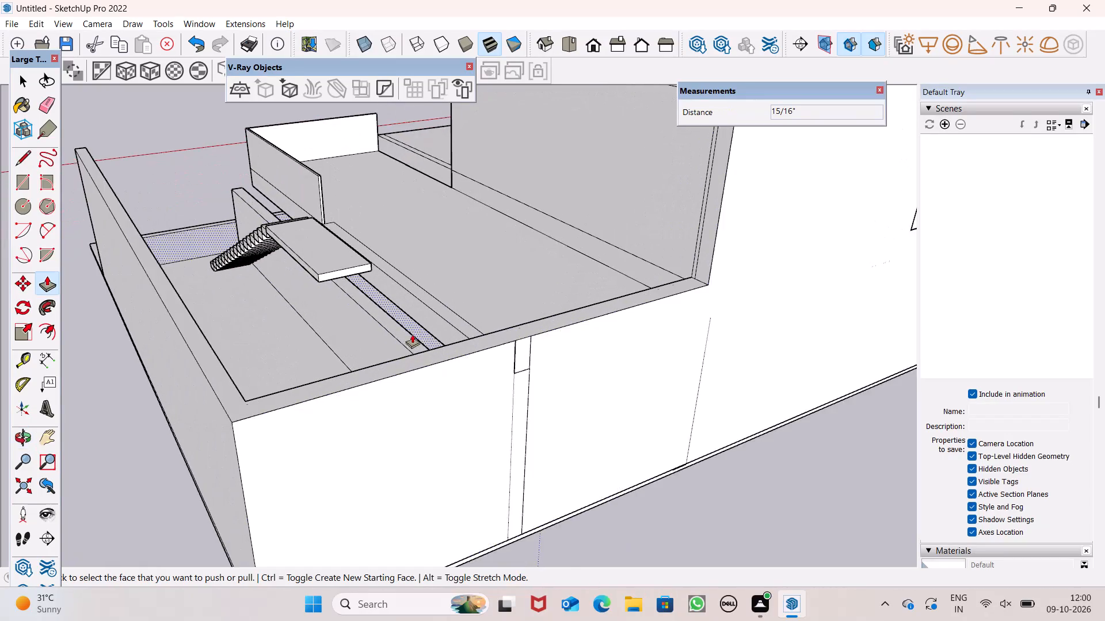
Examine the house and the staircase landing against the upper terrace from the side, above and close to the landing's end.
scroll(417, 331, "up", 1)
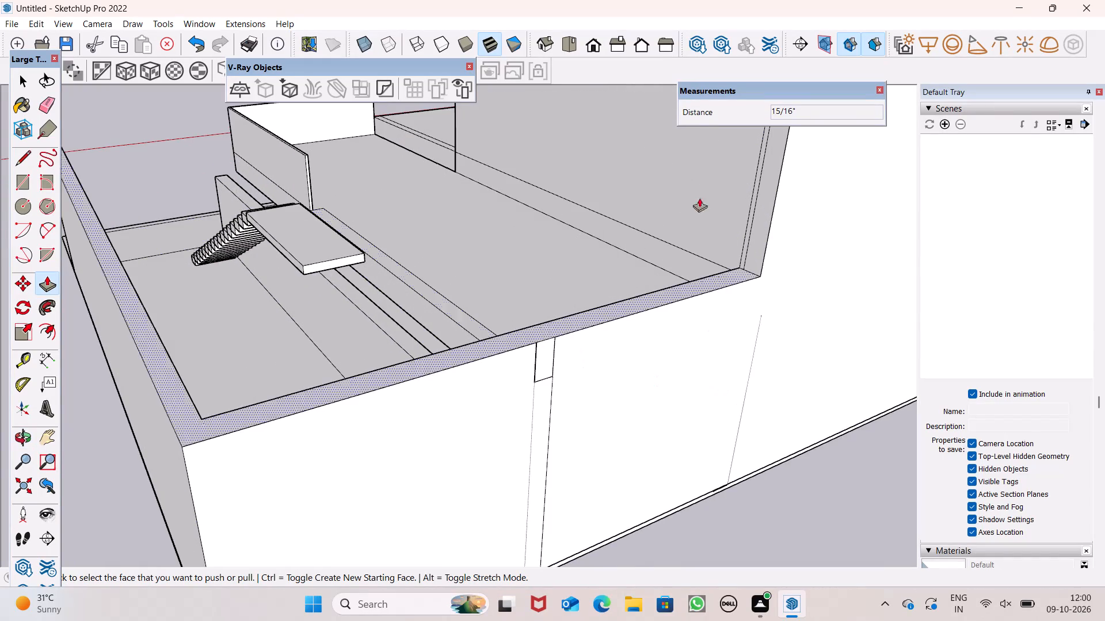
scroll(723, 163, "up", 1)
scroll(723, 177, "down", 11)
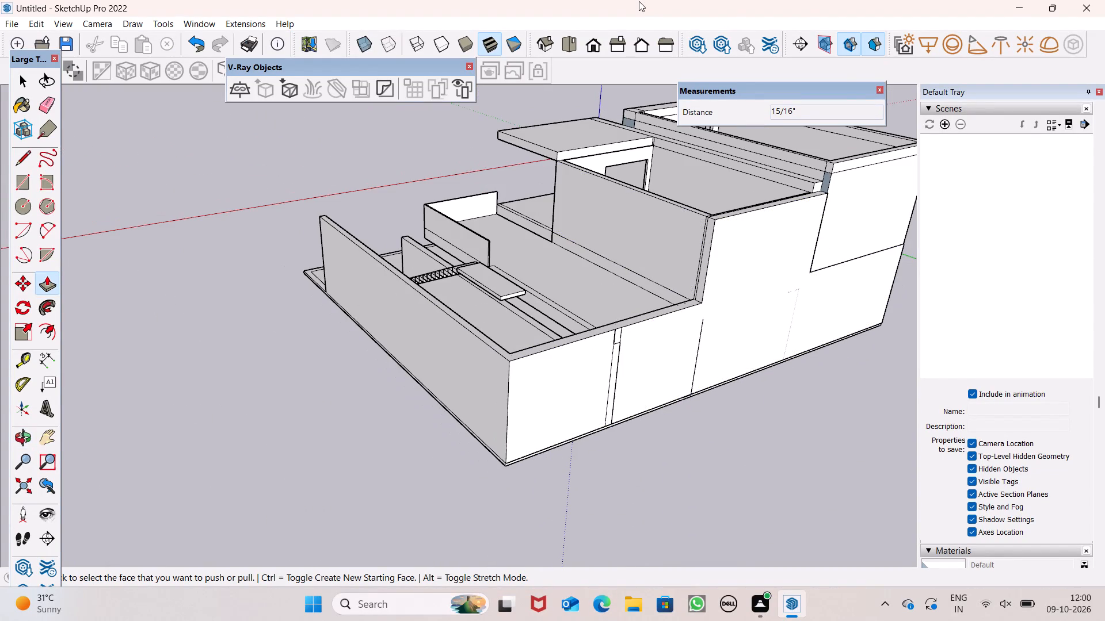
scroll(927, 302, "down", 1)
scroll(658, 221, "down", 9)
middle_click_drag(609, 282, 624, 303)
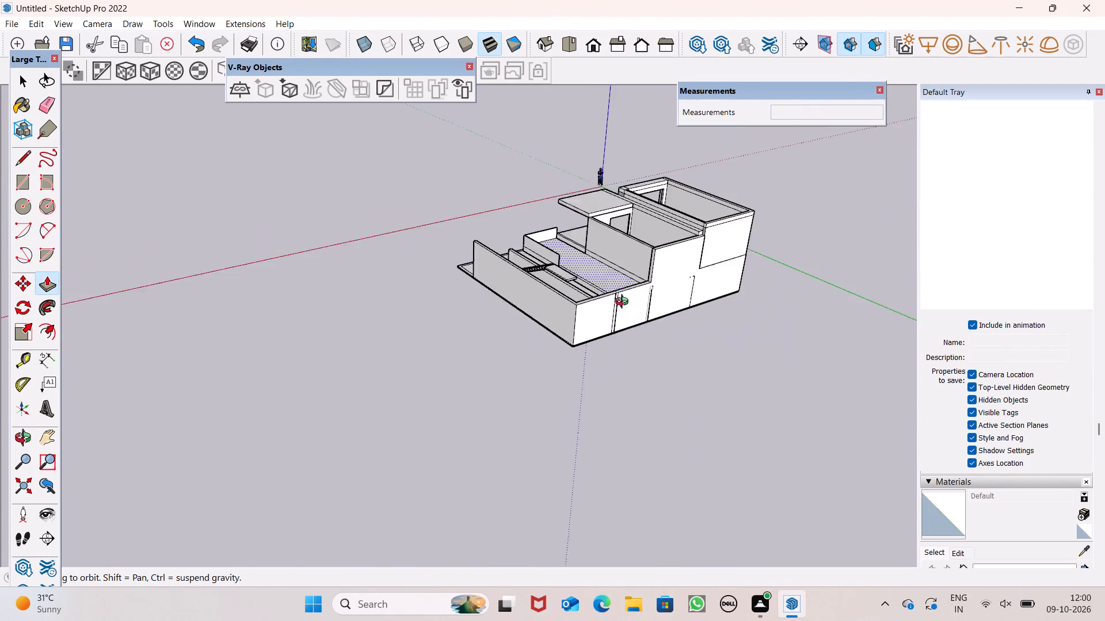
middle_click_drag(624, 303, 959, 228)
scroll(540, 222, "up", 2)
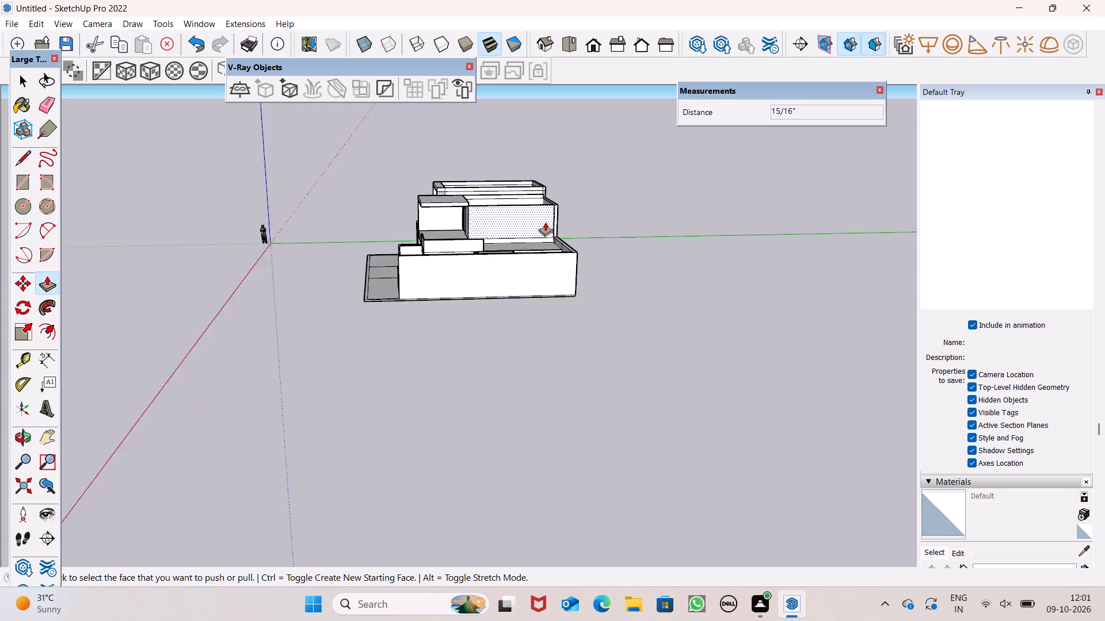
scroll(545, 222, "up", 5)
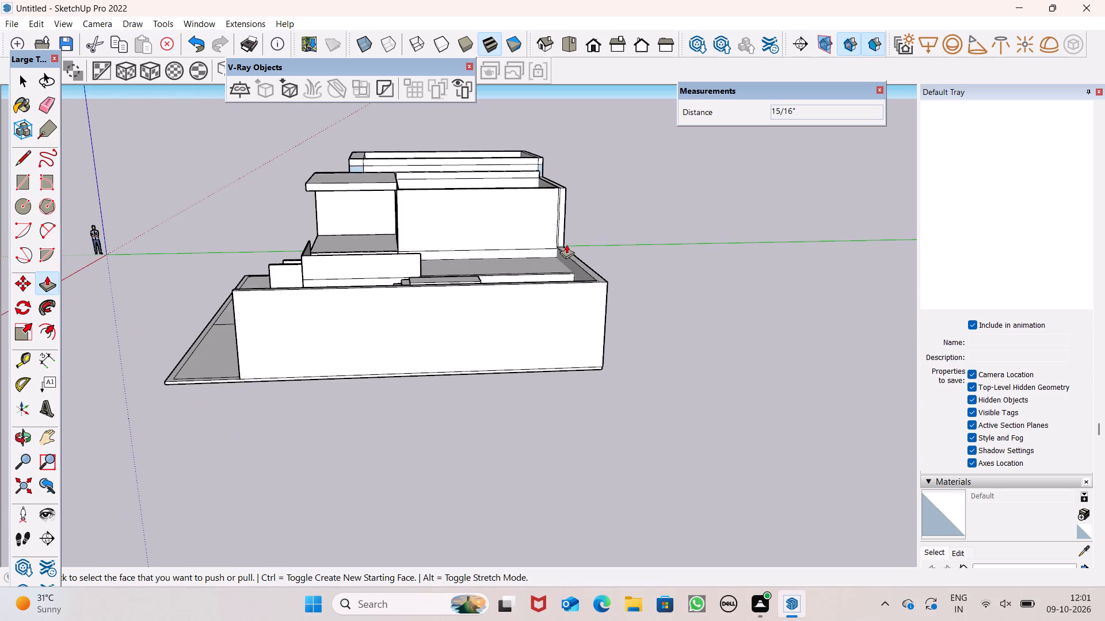
scroll(569, 249, "down", 5)
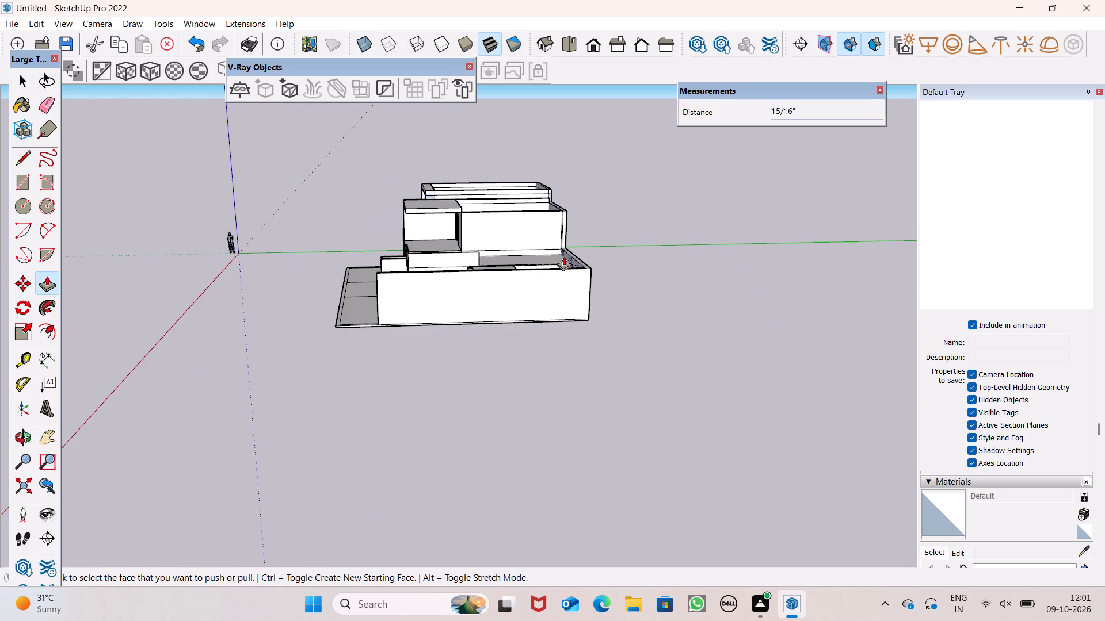
middle_click_drag(566, 261, 367, 392)
scroll(367, 392, "up", 1)
scroll(498, 328, "up", 6)
middle_click_drag(517, 327, 487, 347)
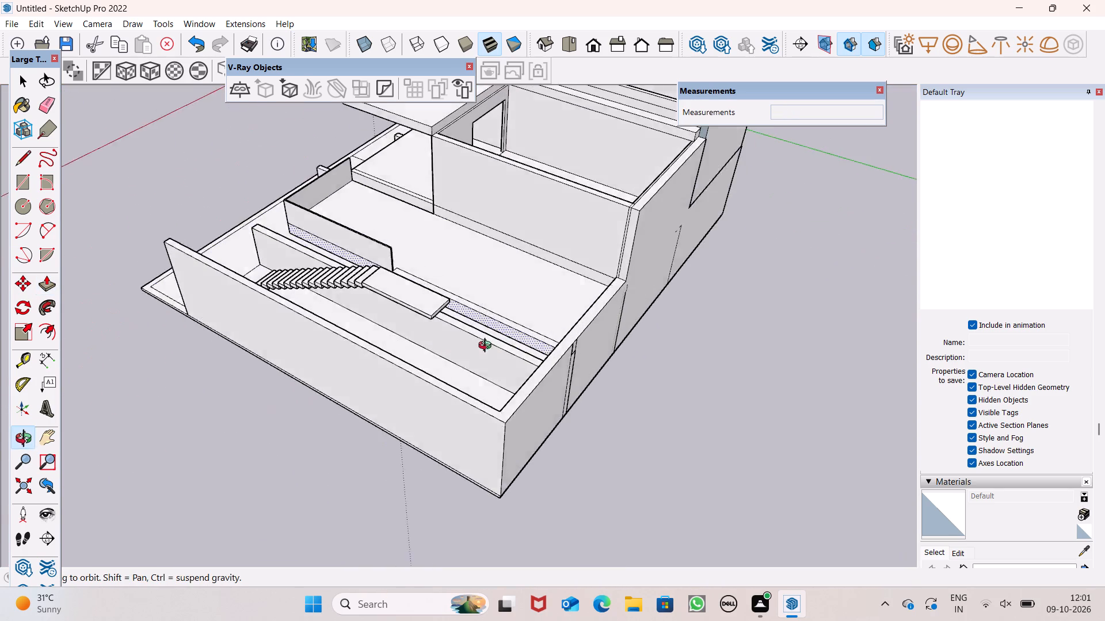
middle_click_drag(487, 347, 437, 348)
scroll(438, 302, "up", 10)
middle_click_drag(433, 276, 401, 316)
scroll(406, 318, "up", 1)
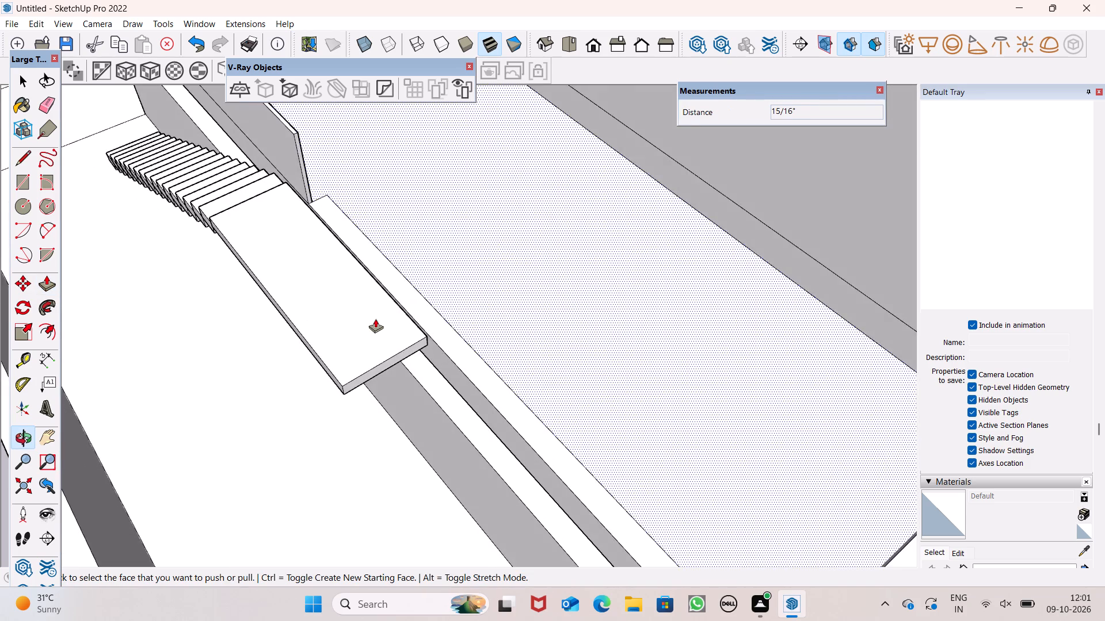
scroll(375, 319, "up", 3)
scroll(375, 317, "down", 1)
scroll(375, 317, "up", 2)
scroll(516, 329, "up", 1)
middle_click_drag(516, 329, 438, 352)
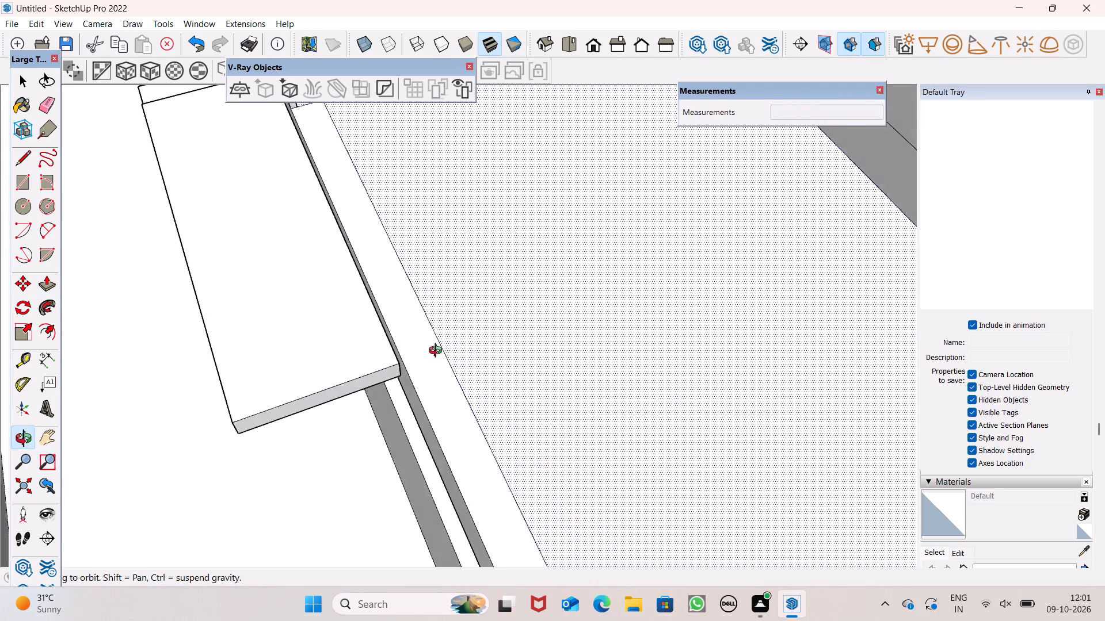
middle_click_drag(438, 352, 429, 328)
Push/Pull the staircase landing's top face down about 1 11/16" toward the terrace floor level.
left_click_drag(368, 333, 395, 325)
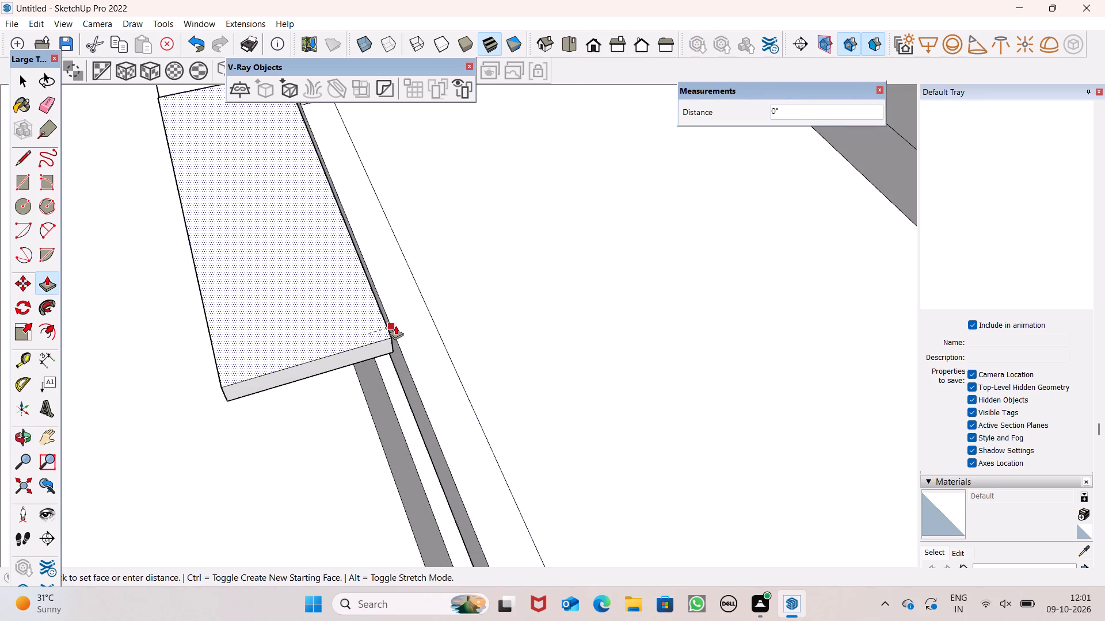
left_click_drag(395, 325, 402, 325)
scroll(445, 313, "down", 3)
scroll(487, 342, "down", 4)
middle_click_drag(477, 309, 532, 173)
scroll(532, 173, "up", 1)
scroll(494, 201, "up", 7)
middle_click_drag(420, 232, 286, 209)
scroll(216, 167, "up", 6)
left_click_drag(206, 178, 208, 189)
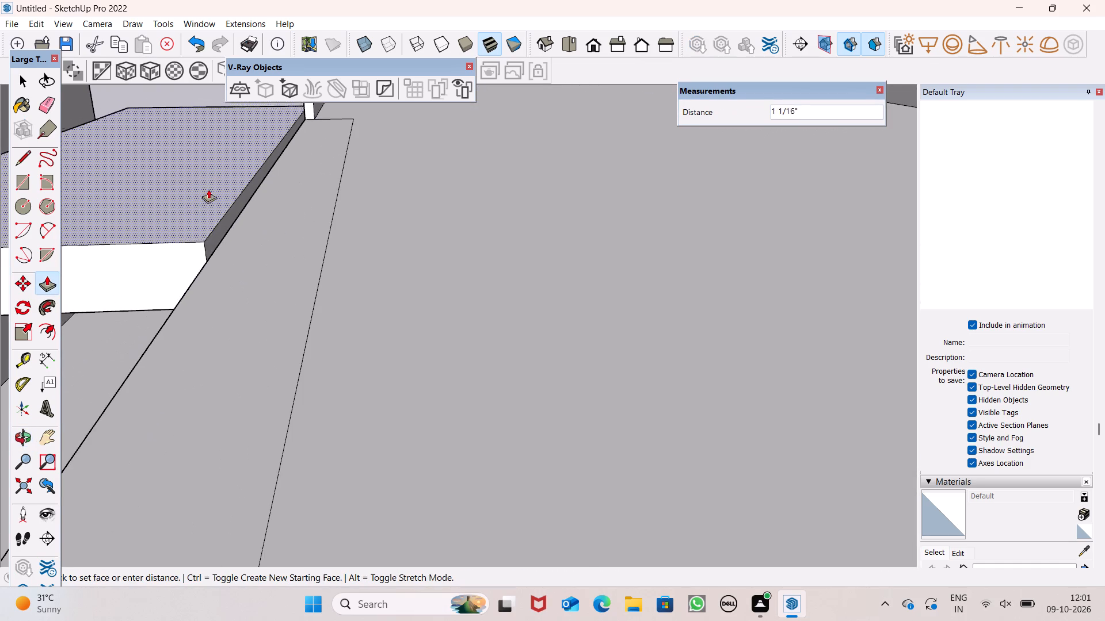
left_click_drag(208, 189, 238, 242)
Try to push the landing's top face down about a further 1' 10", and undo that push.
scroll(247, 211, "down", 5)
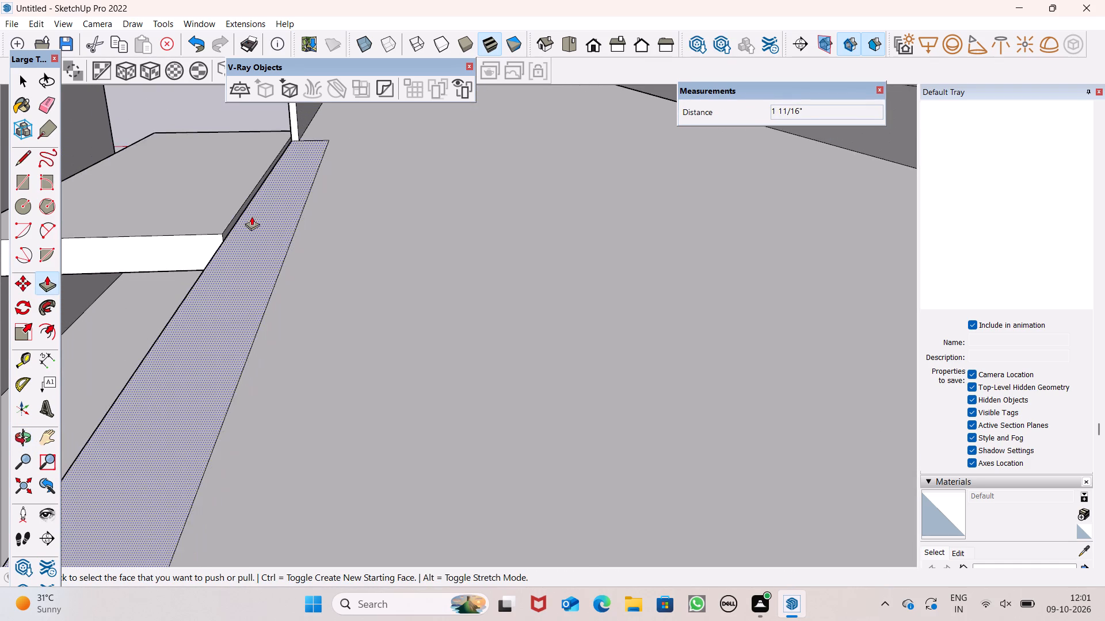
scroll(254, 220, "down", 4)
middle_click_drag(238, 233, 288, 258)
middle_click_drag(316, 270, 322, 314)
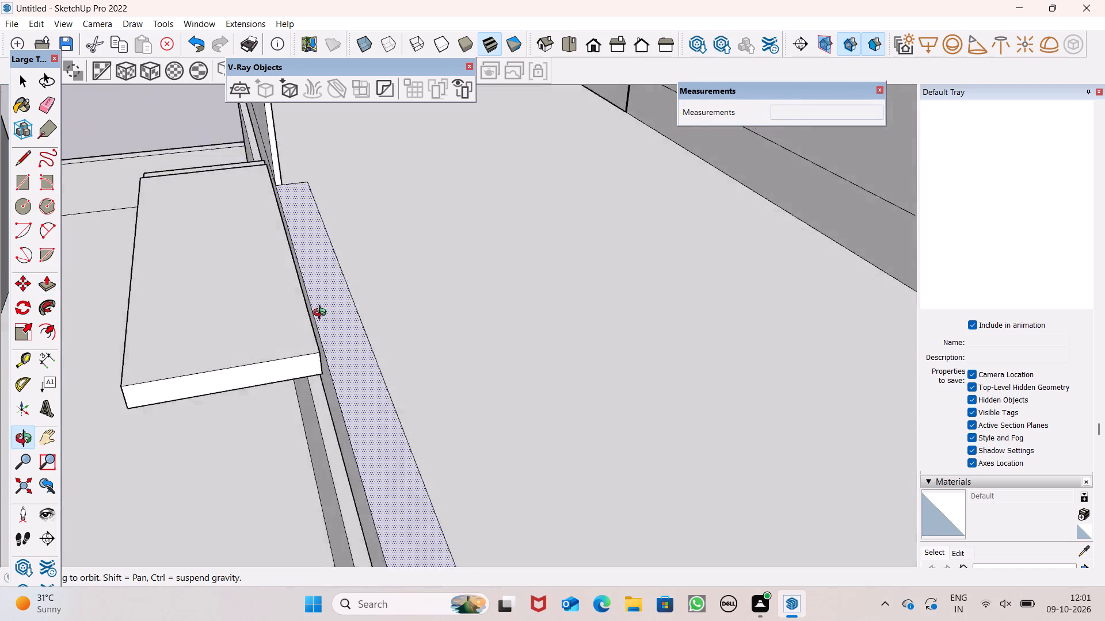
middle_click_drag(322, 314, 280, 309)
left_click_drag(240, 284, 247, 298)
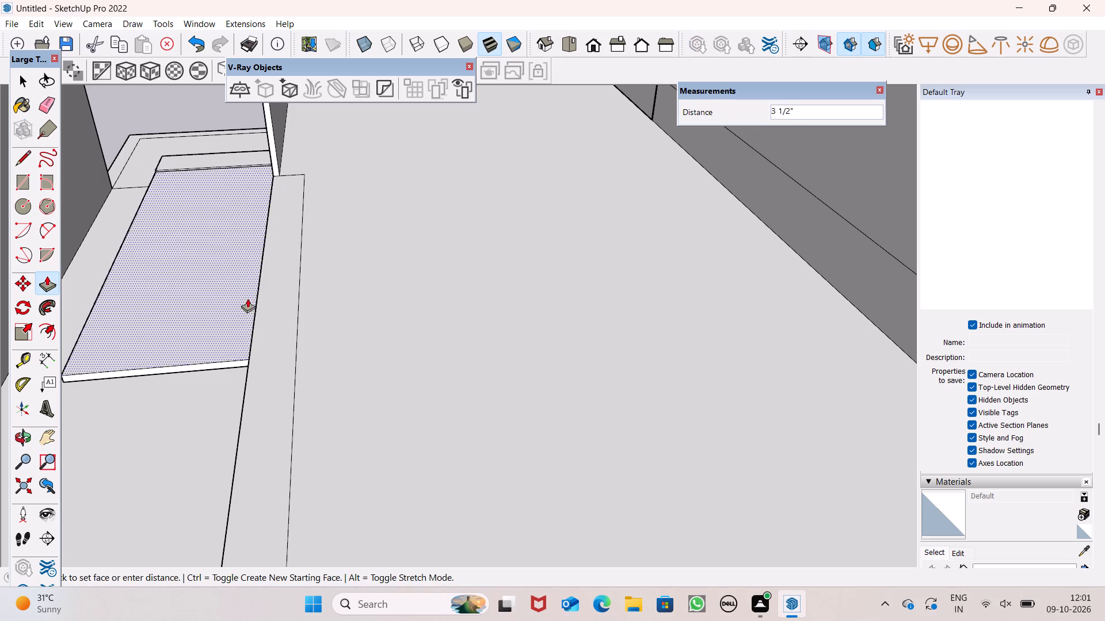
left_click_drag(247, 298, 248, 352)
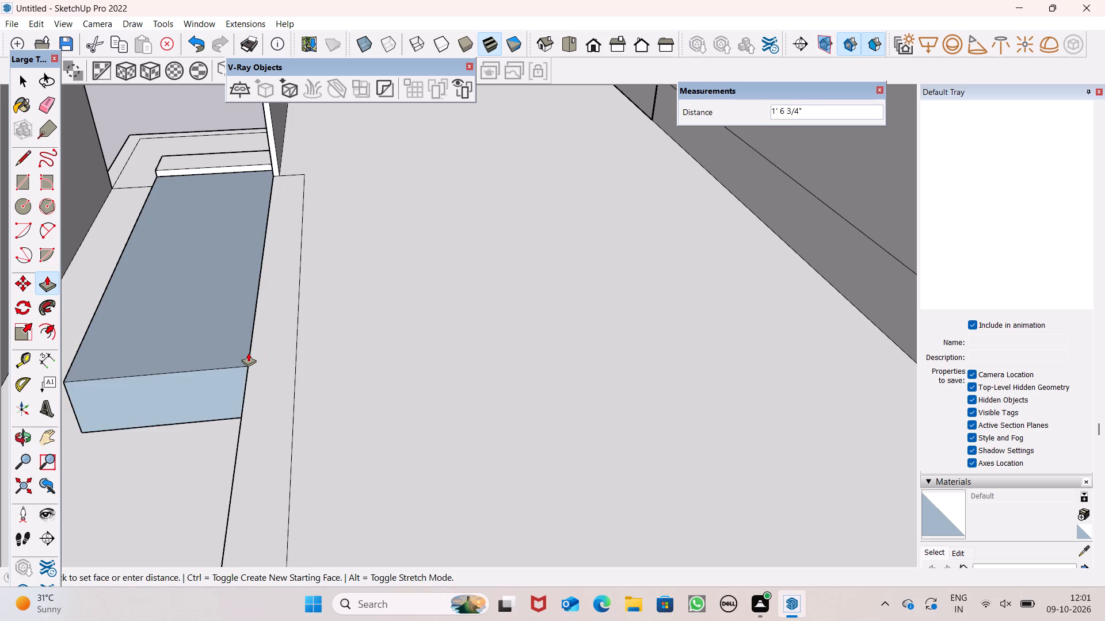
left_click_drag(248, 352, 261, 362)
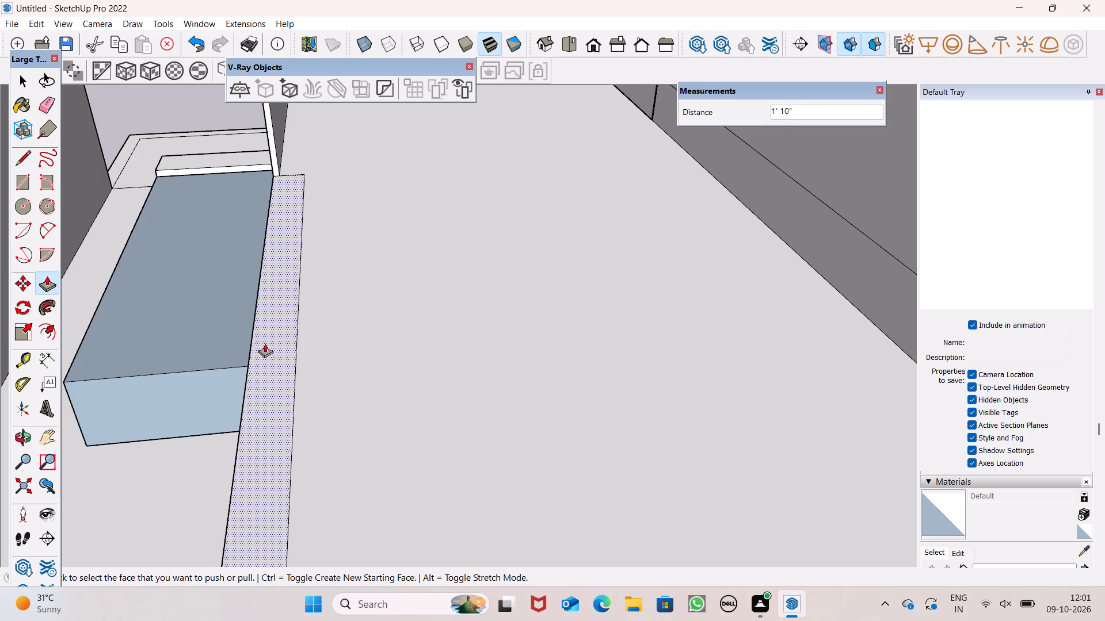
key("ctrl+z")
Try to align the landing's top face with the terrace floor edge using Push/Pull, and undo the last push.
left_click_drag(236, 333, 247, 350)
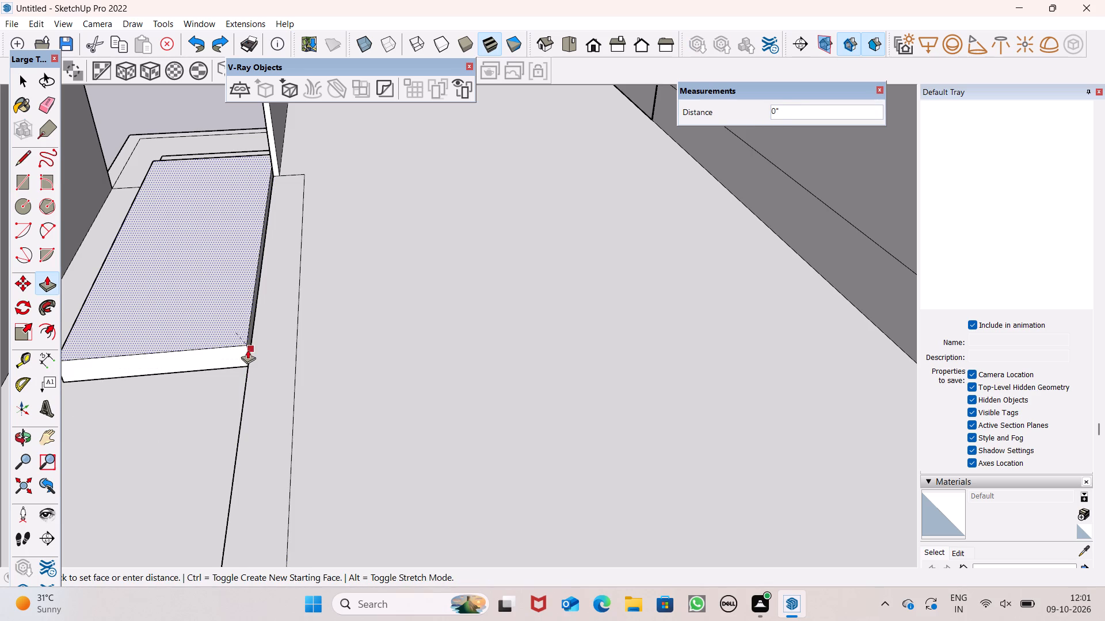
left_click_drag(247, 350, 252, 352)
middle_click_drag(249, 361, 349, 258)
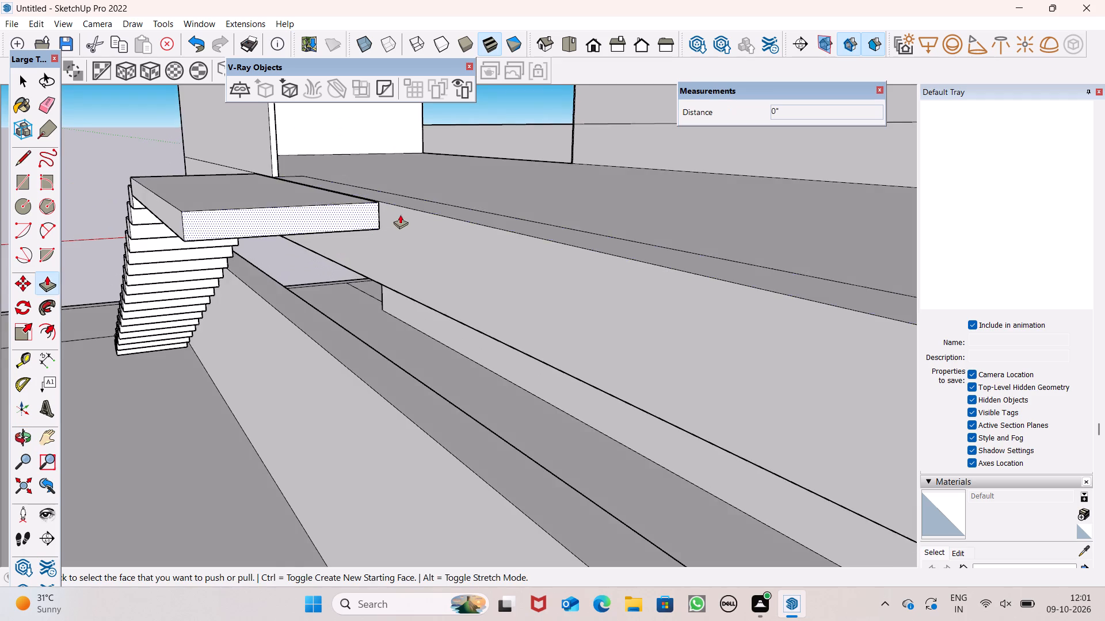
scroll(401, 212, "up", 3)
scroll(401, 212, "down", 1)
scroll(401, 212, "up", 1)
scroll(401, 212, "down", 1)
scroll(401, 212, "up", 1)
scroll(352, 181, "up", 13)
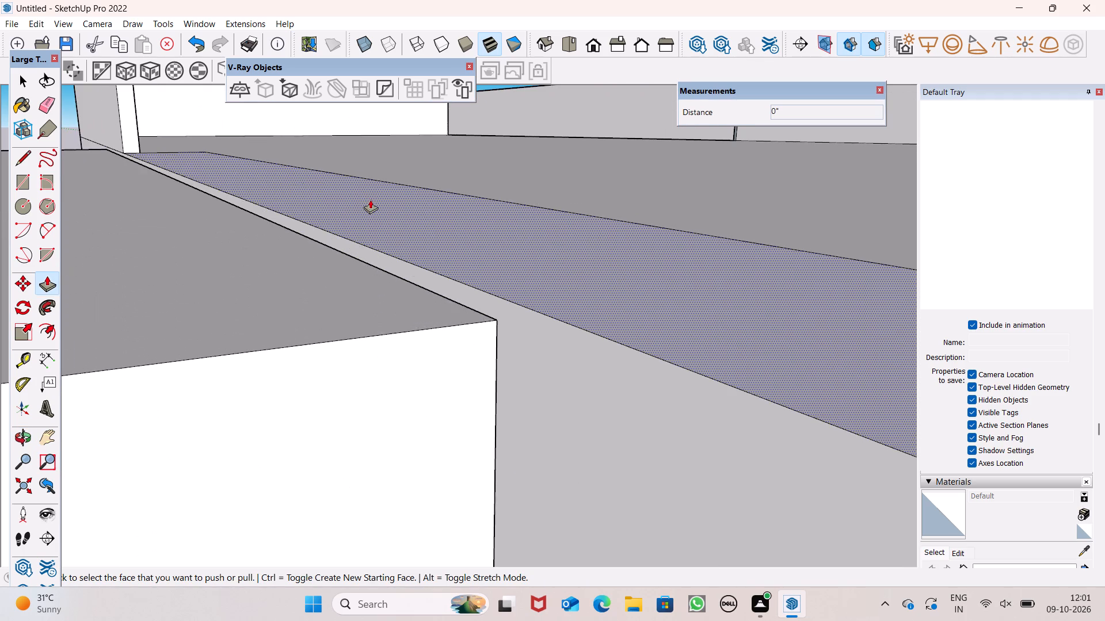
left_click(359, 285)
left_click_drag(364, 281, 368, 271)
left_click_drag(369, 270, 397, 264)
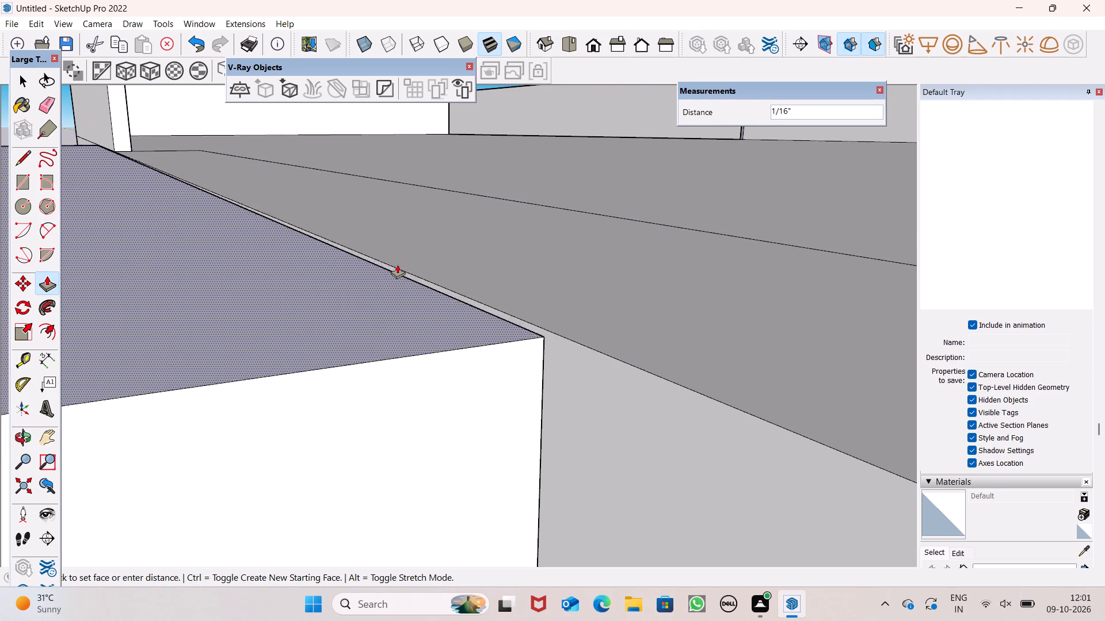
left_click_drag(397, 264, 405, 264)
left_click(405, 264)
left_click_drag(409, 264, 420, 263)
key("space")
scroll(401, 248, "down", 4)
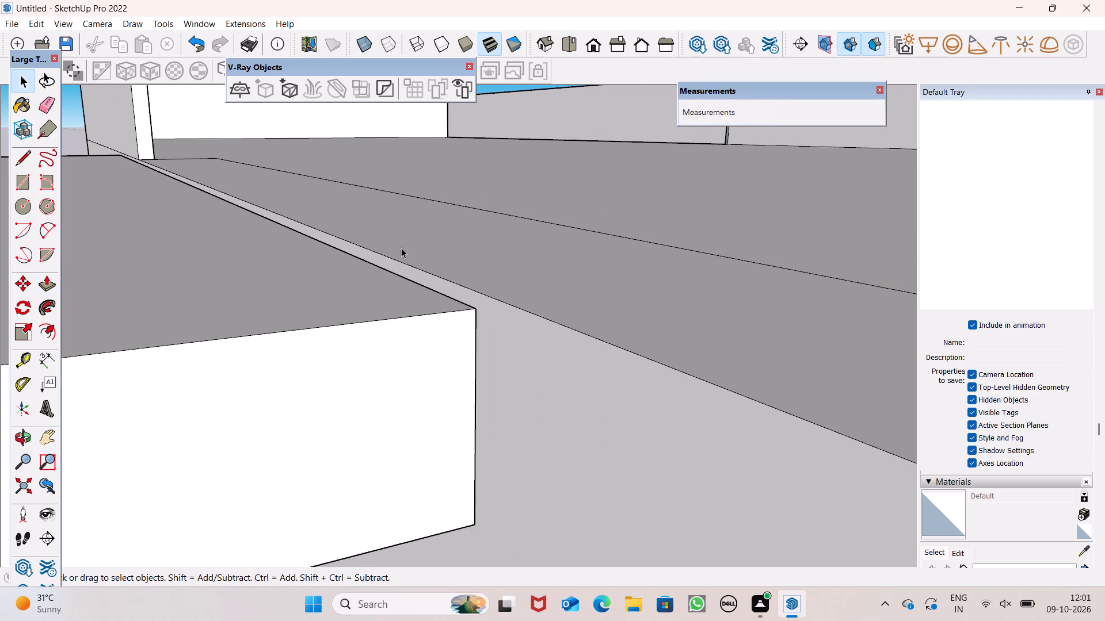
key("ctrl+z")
Push/Pull the landing's top face up about 9/16" to meet the terrace floor edge.
left_click(41, 282)
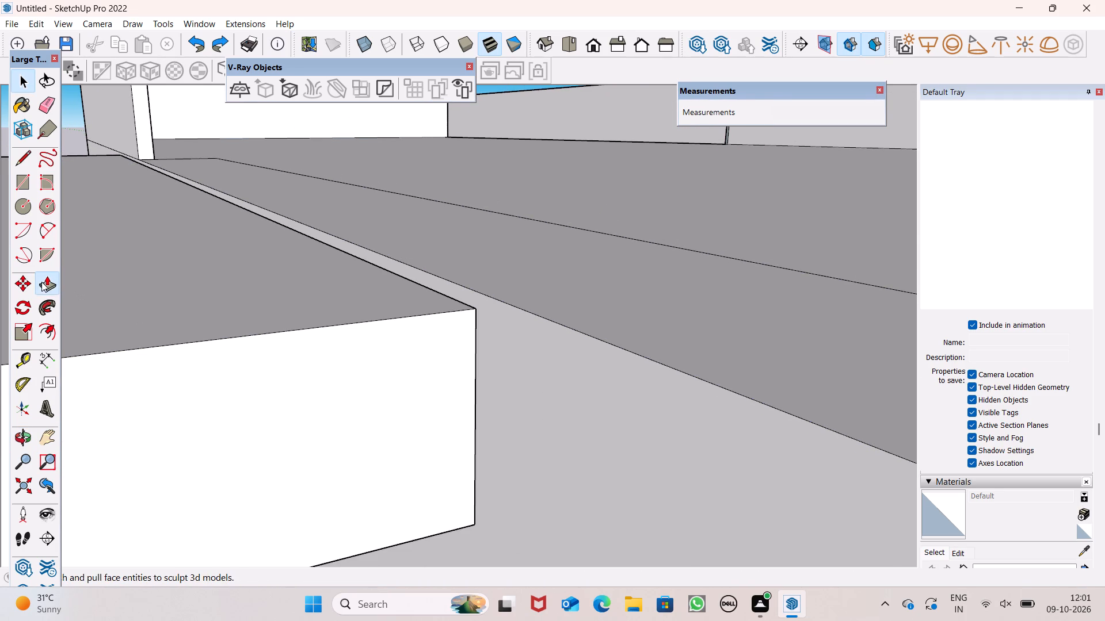
left_click_drag(276, 279, 428, 256)
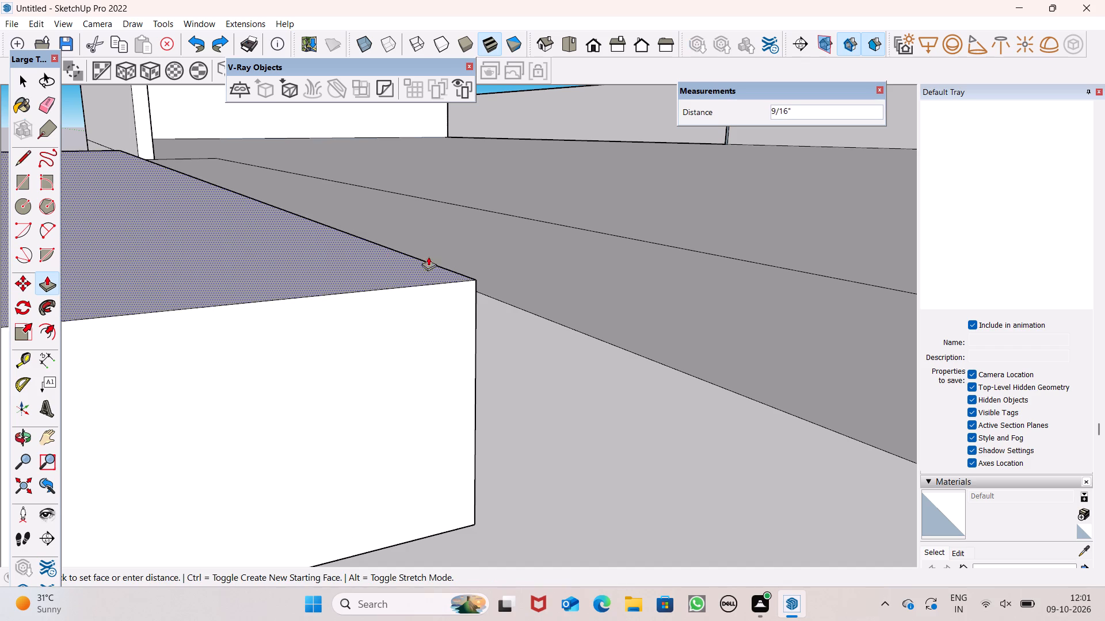
left_click_drag(428, 256, 429, 257)
left_click(429, 257)
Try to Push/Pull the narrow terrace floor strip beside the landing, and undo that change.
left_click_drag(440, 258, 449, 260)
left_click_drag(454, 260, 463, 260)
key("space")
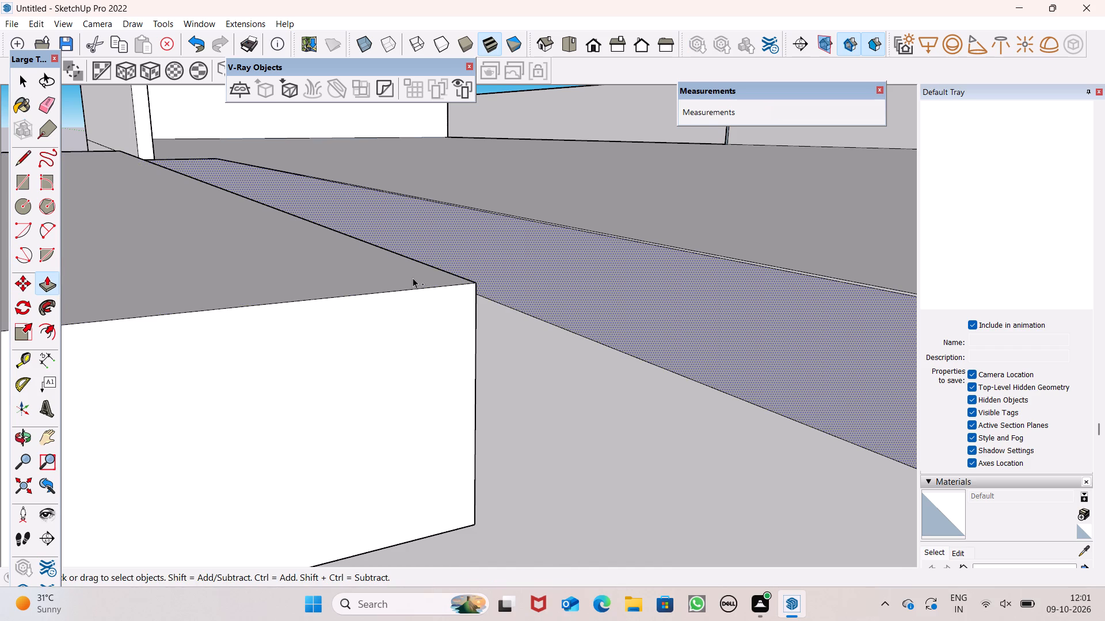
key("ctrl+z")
Push/Pull the landing's terrace-side face outward about 11/16" to narrow the gap beside the terrace.
scroll(405, 276, "down", 7)
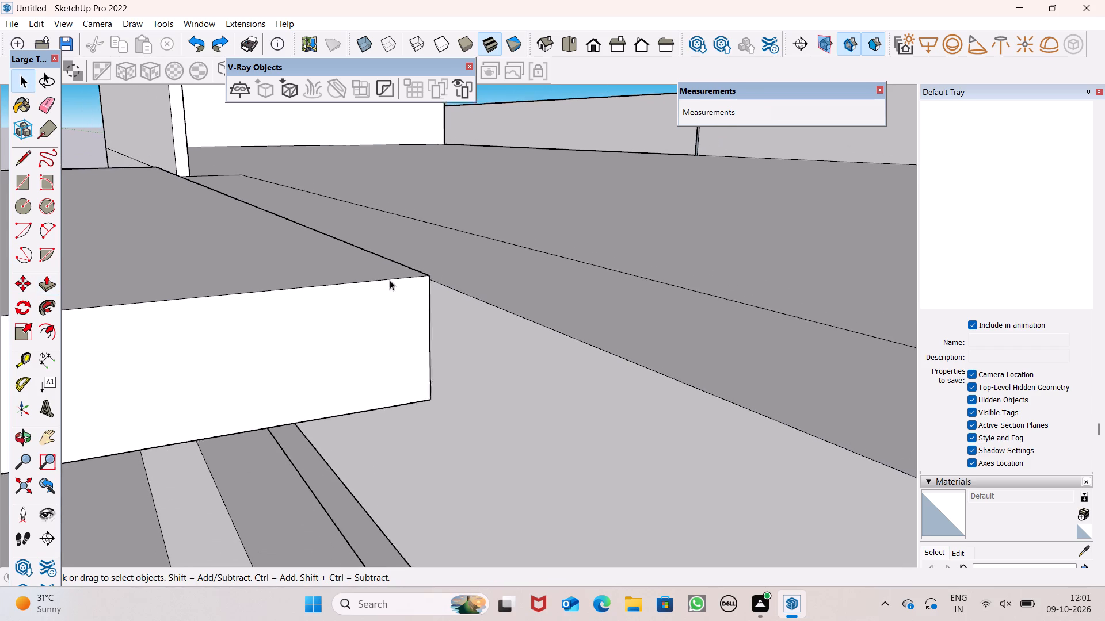
scroll(390, 280, "down", 1)
middle_click_drag(439, 298, 434, 341)
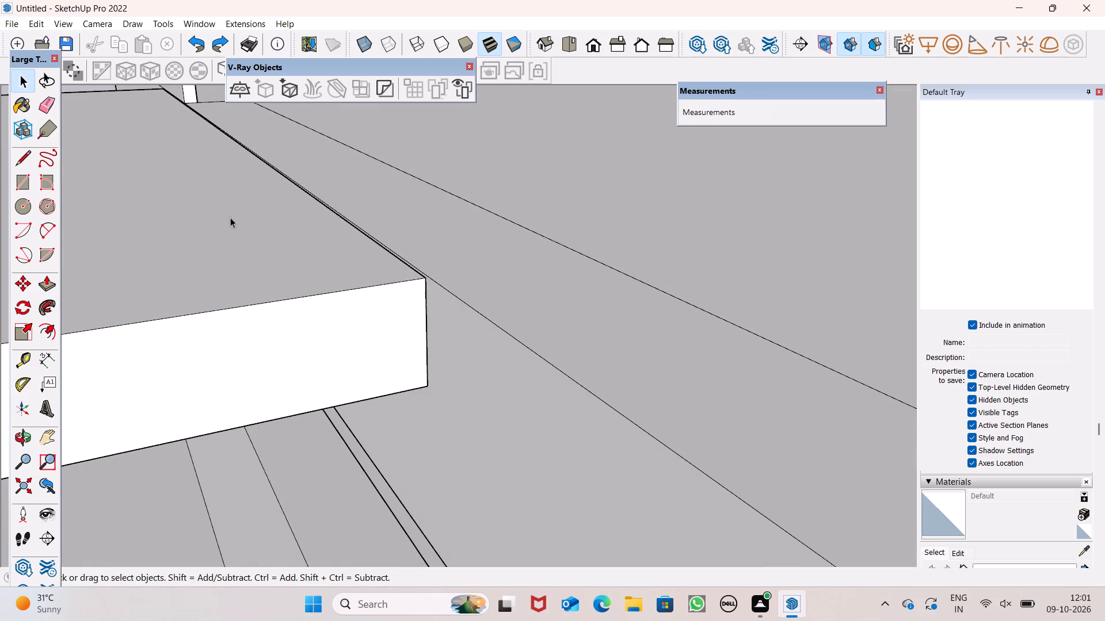
scroll(353, 236, "up", 6)
middle_click_drag(464, 305, 321, 328)
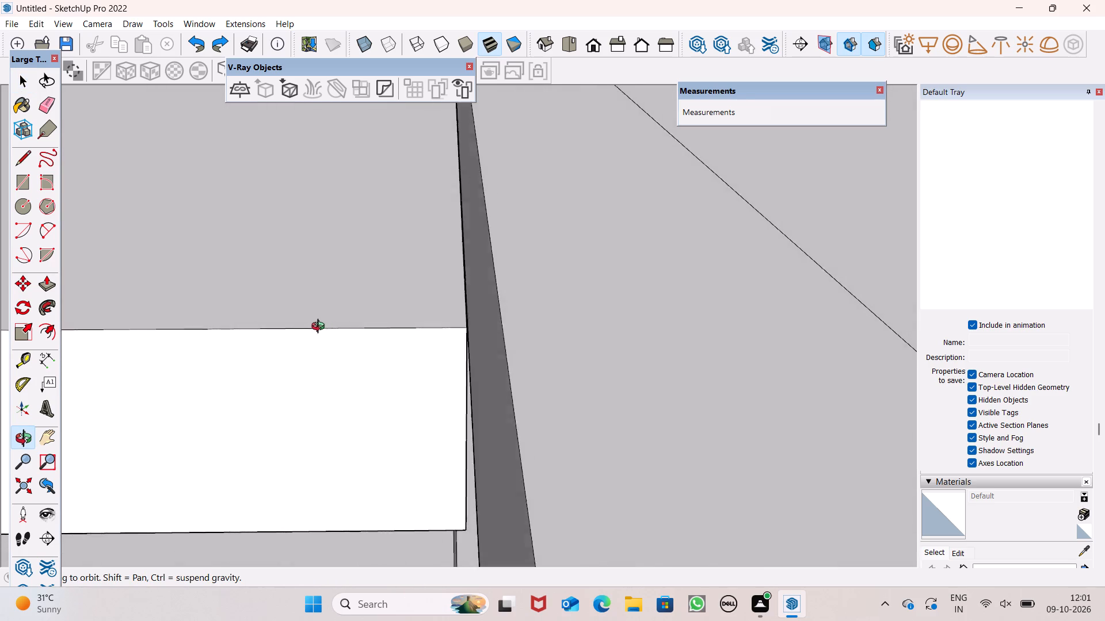
middle_click_drag(321, 328, 266, 330)
left_click(54, 289)
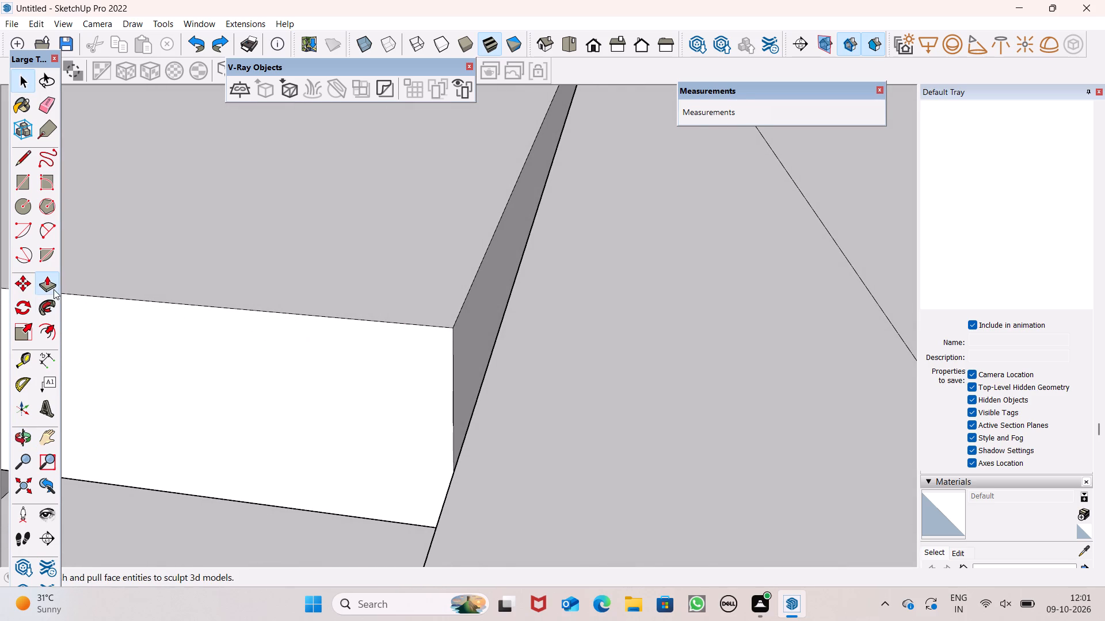
left_click_drag(471, 352, 502, 364)
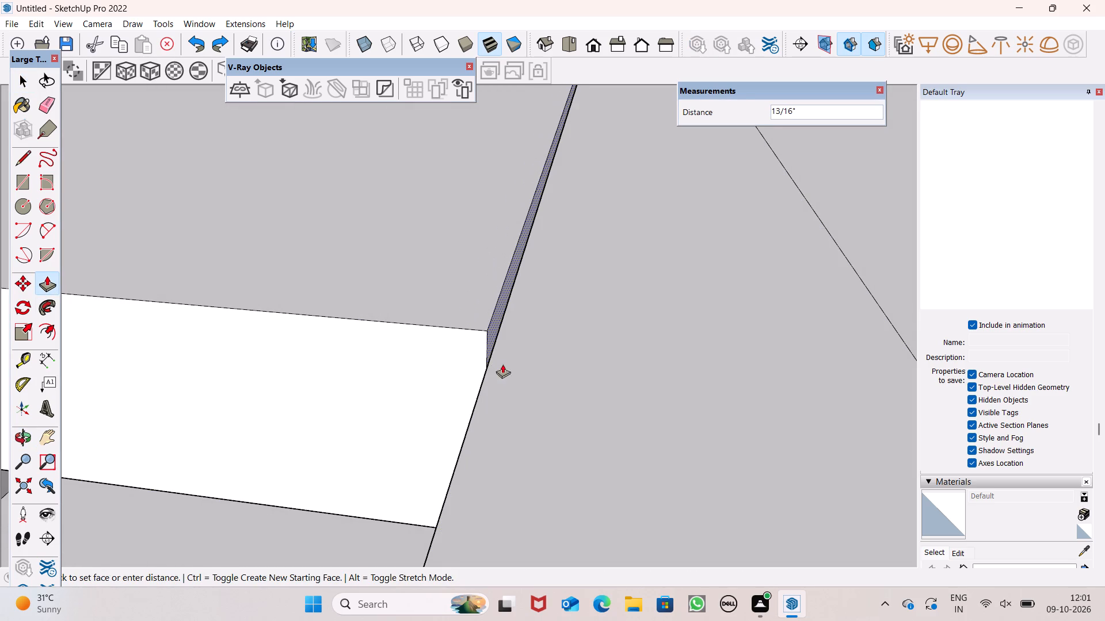
left_click_drag(502, 364, 496, 386)
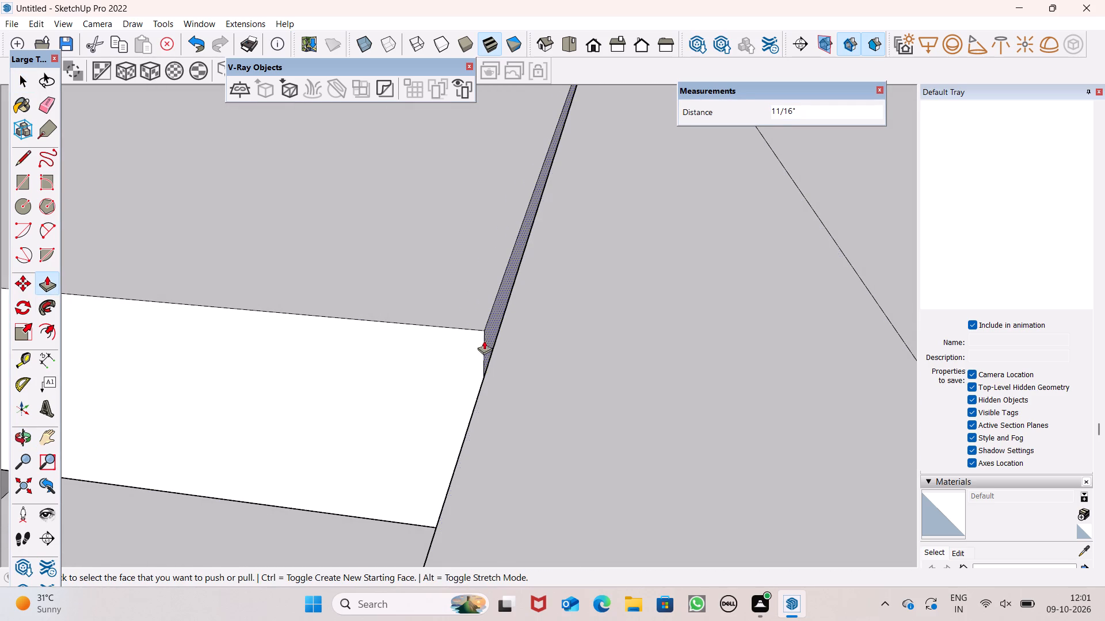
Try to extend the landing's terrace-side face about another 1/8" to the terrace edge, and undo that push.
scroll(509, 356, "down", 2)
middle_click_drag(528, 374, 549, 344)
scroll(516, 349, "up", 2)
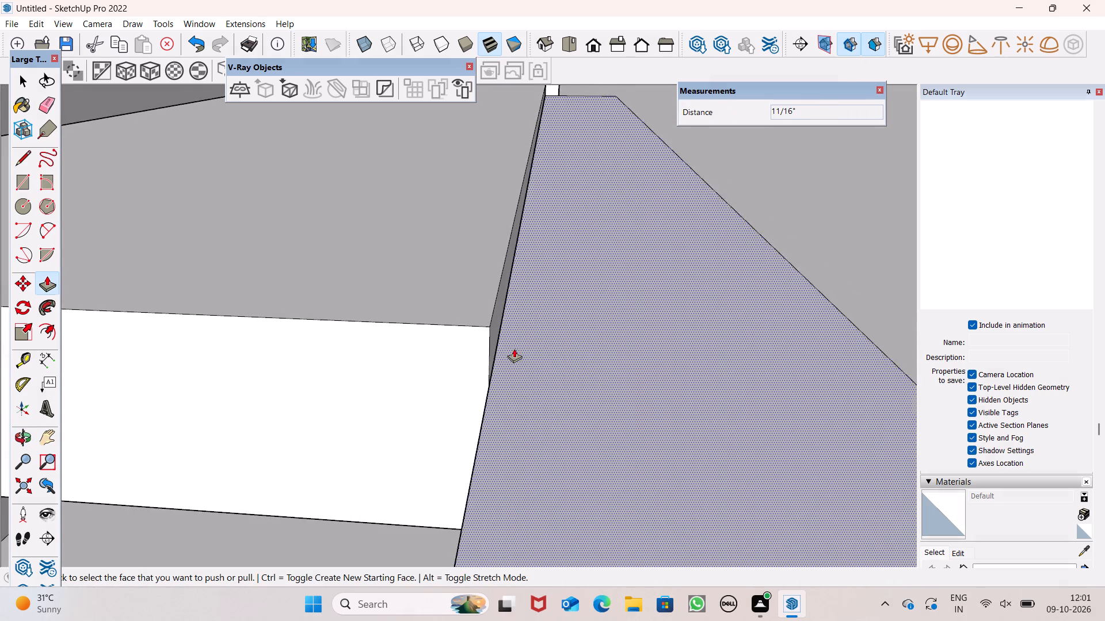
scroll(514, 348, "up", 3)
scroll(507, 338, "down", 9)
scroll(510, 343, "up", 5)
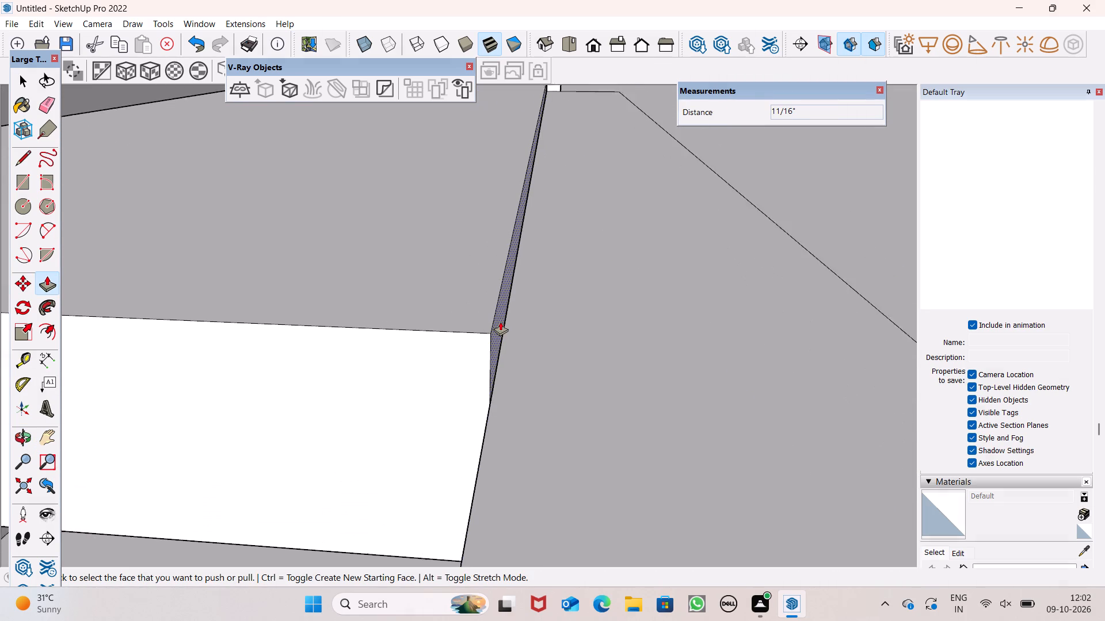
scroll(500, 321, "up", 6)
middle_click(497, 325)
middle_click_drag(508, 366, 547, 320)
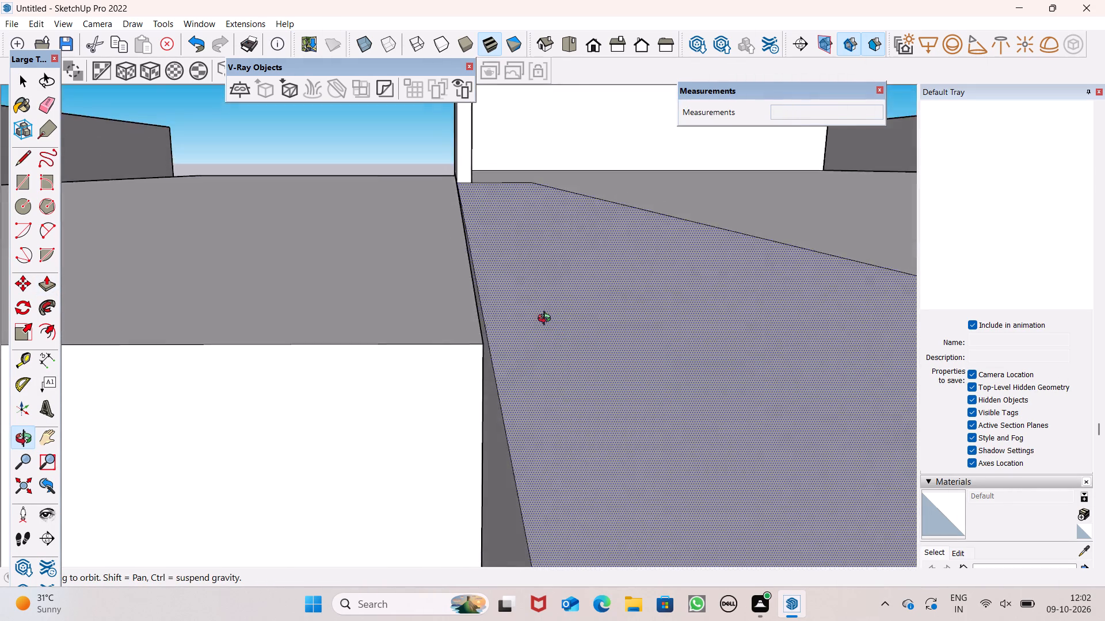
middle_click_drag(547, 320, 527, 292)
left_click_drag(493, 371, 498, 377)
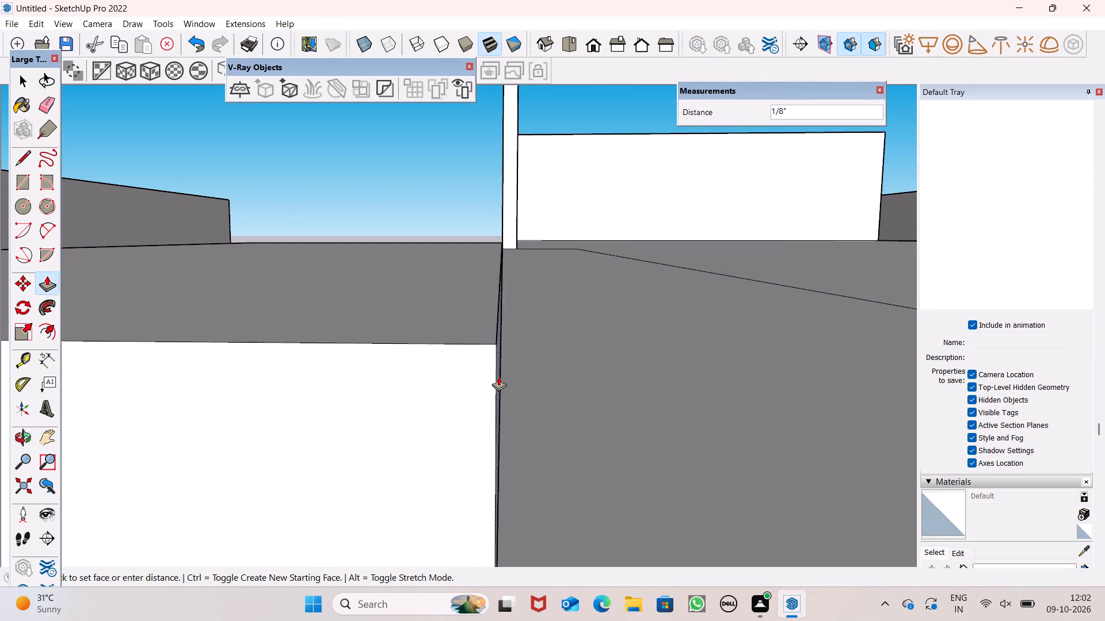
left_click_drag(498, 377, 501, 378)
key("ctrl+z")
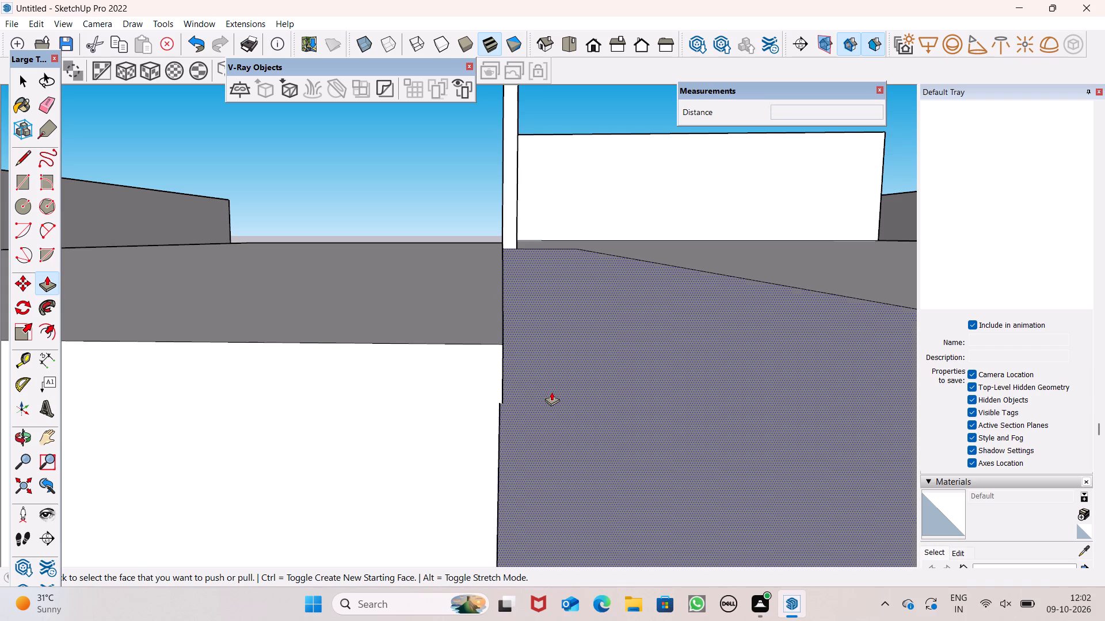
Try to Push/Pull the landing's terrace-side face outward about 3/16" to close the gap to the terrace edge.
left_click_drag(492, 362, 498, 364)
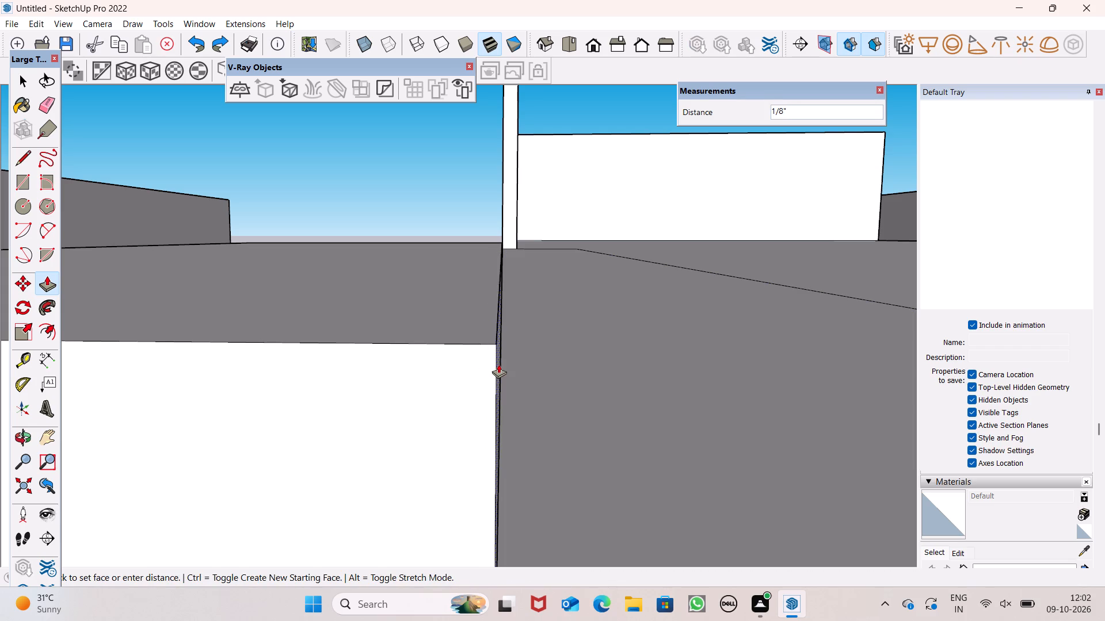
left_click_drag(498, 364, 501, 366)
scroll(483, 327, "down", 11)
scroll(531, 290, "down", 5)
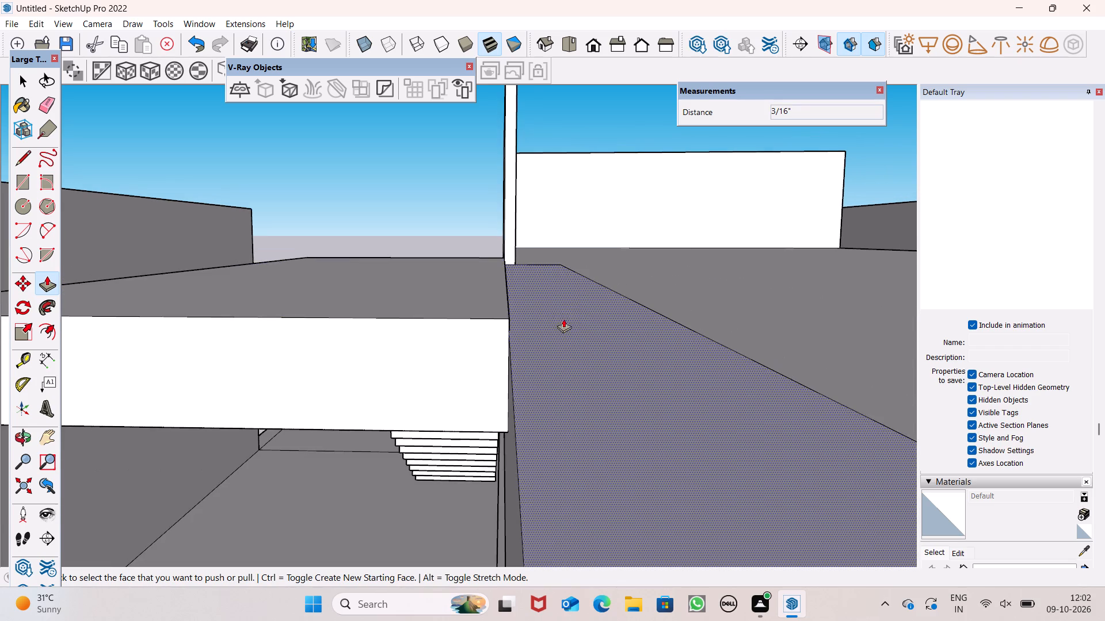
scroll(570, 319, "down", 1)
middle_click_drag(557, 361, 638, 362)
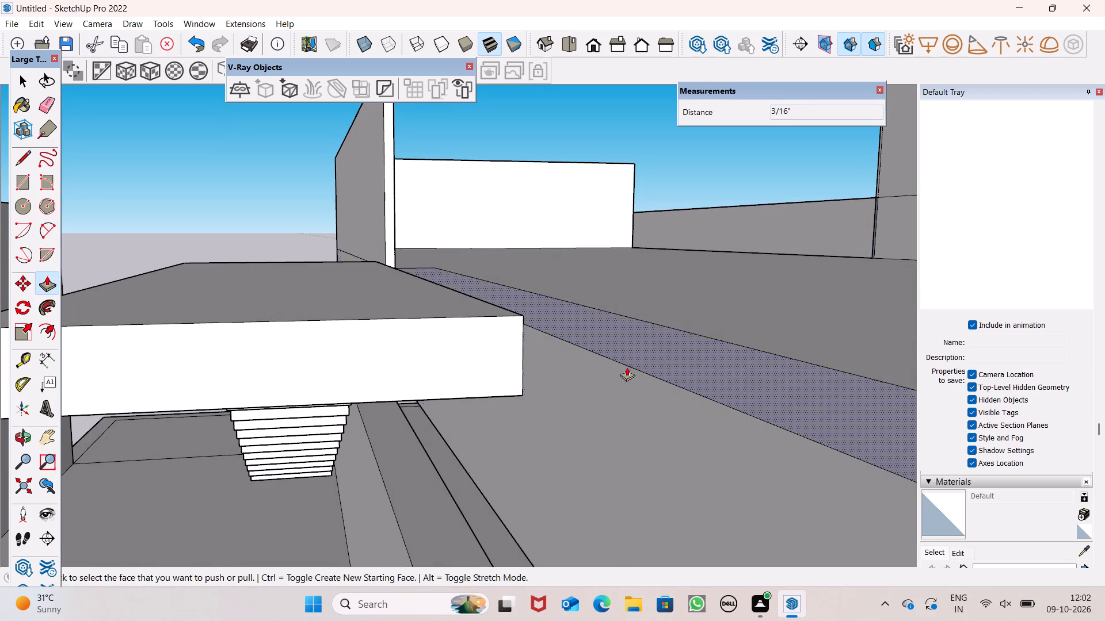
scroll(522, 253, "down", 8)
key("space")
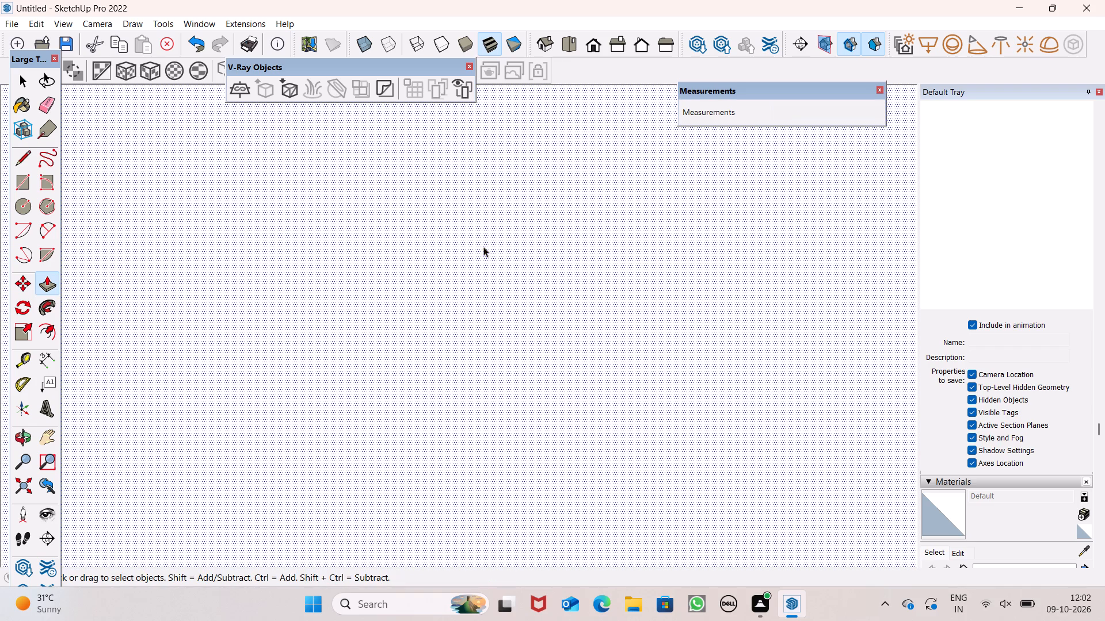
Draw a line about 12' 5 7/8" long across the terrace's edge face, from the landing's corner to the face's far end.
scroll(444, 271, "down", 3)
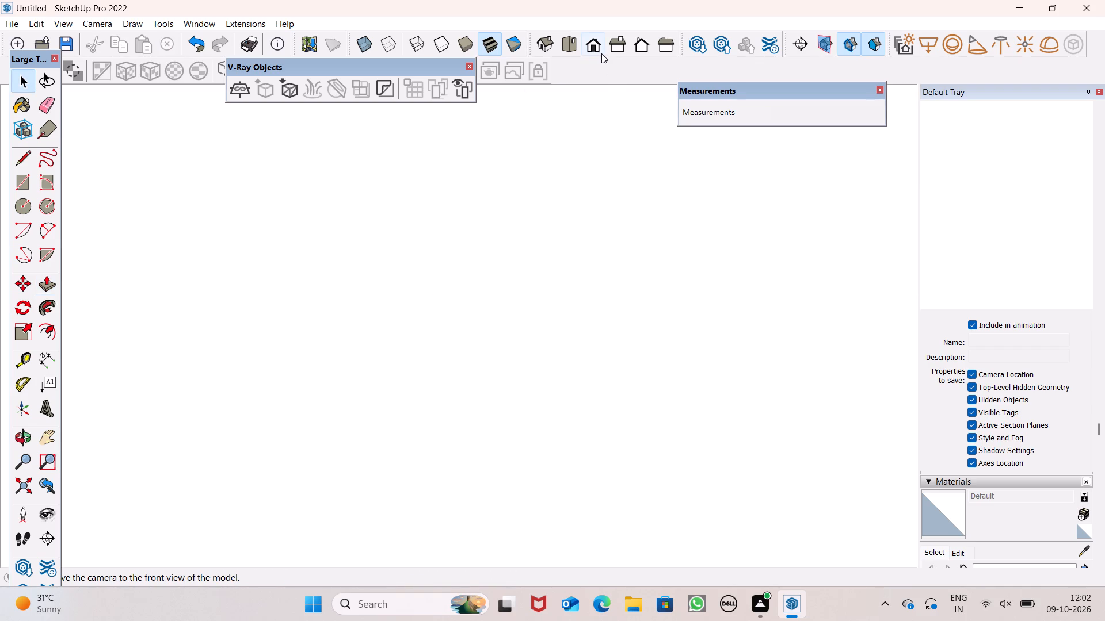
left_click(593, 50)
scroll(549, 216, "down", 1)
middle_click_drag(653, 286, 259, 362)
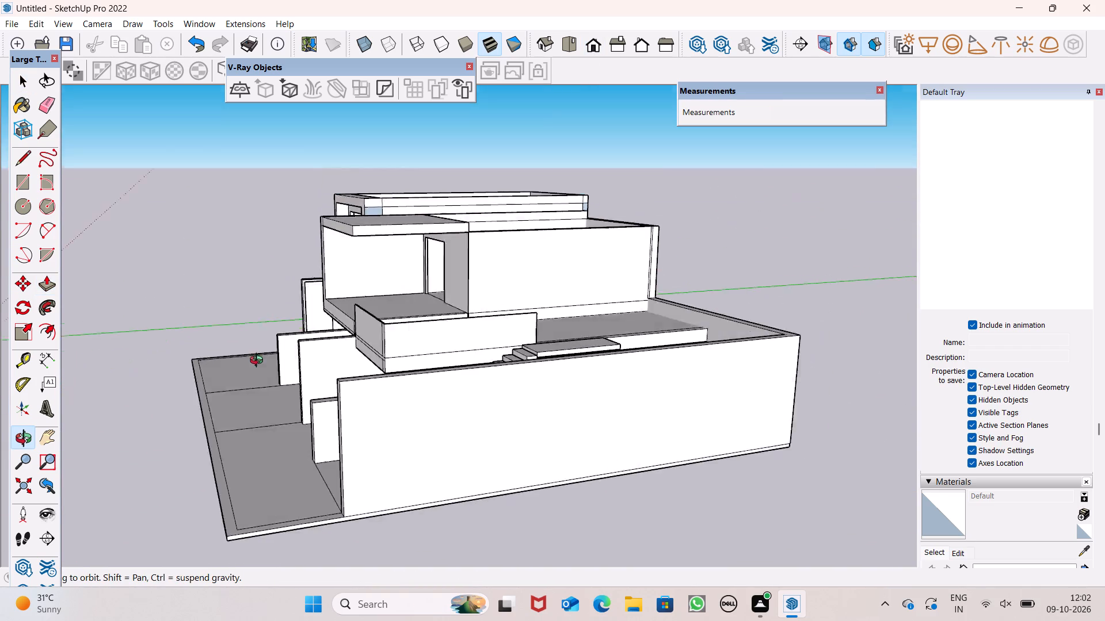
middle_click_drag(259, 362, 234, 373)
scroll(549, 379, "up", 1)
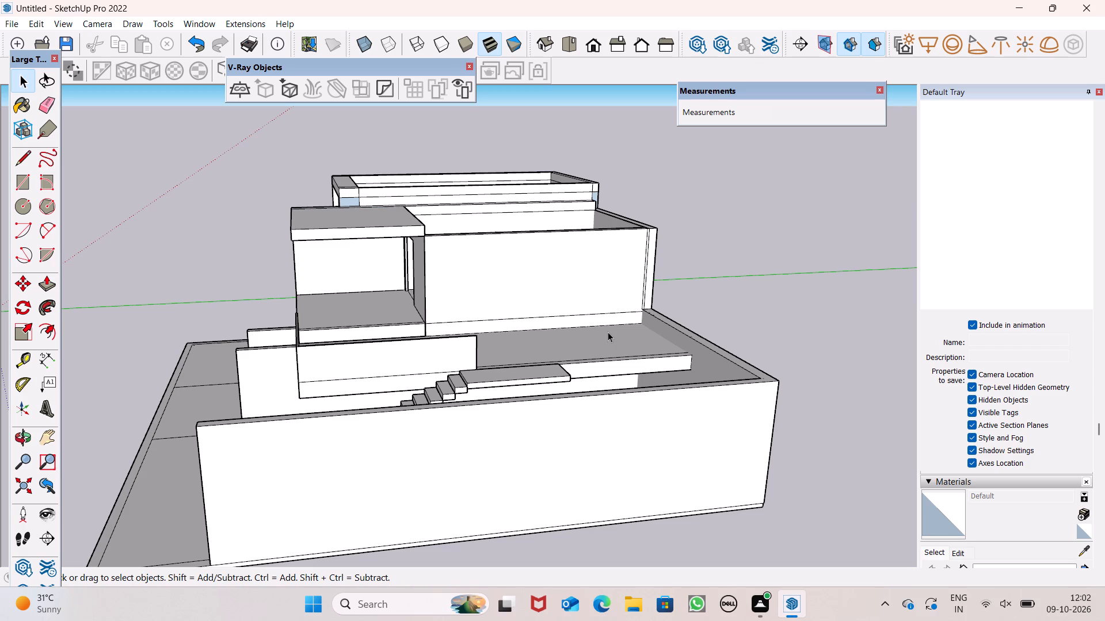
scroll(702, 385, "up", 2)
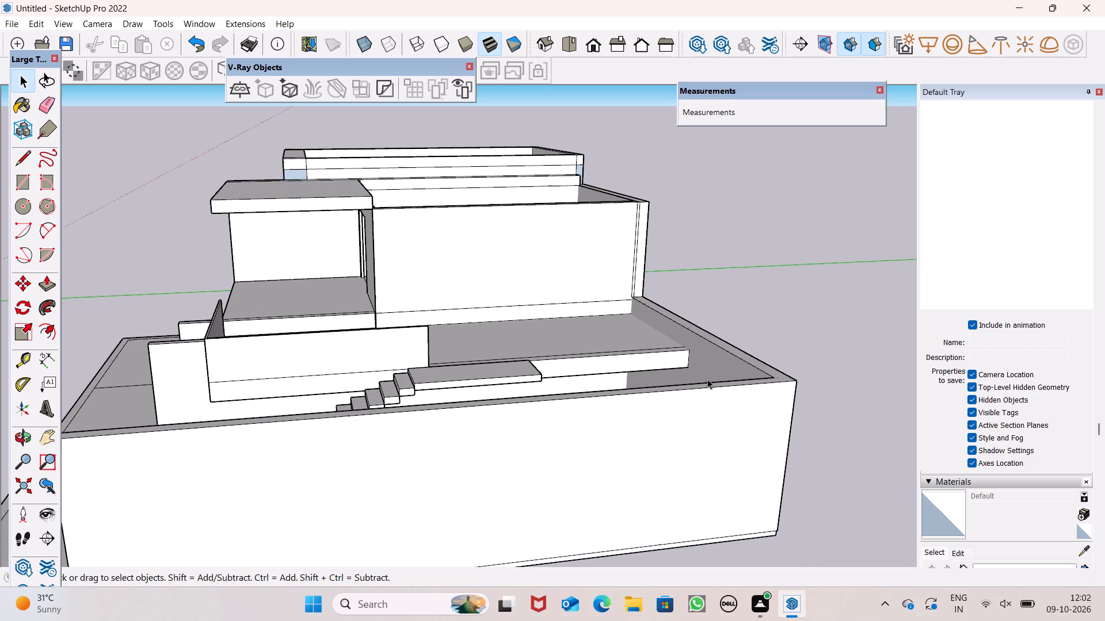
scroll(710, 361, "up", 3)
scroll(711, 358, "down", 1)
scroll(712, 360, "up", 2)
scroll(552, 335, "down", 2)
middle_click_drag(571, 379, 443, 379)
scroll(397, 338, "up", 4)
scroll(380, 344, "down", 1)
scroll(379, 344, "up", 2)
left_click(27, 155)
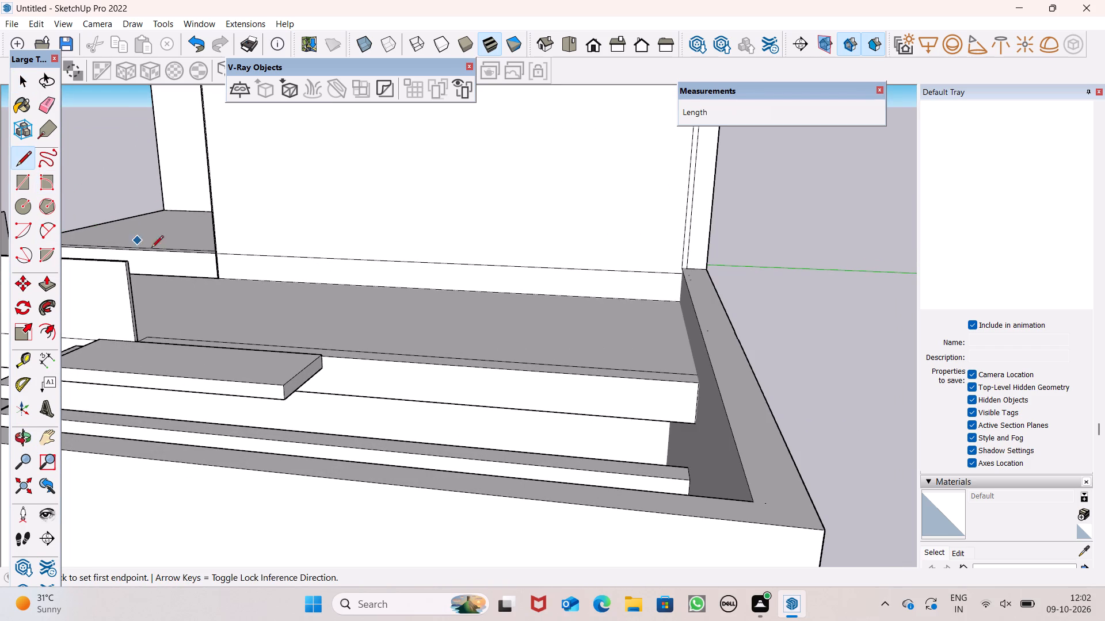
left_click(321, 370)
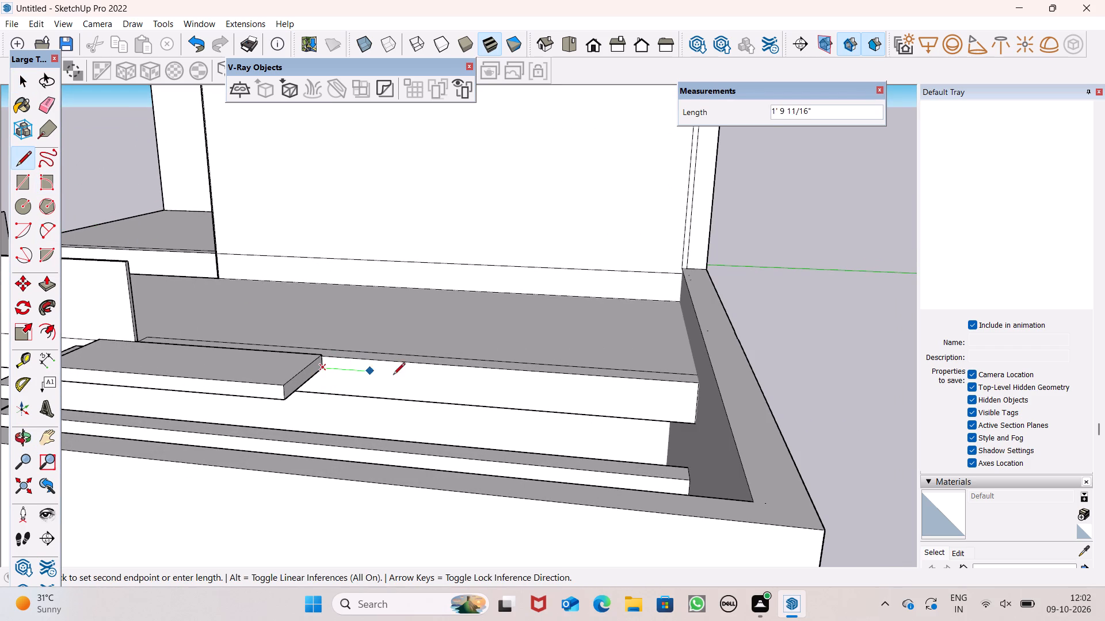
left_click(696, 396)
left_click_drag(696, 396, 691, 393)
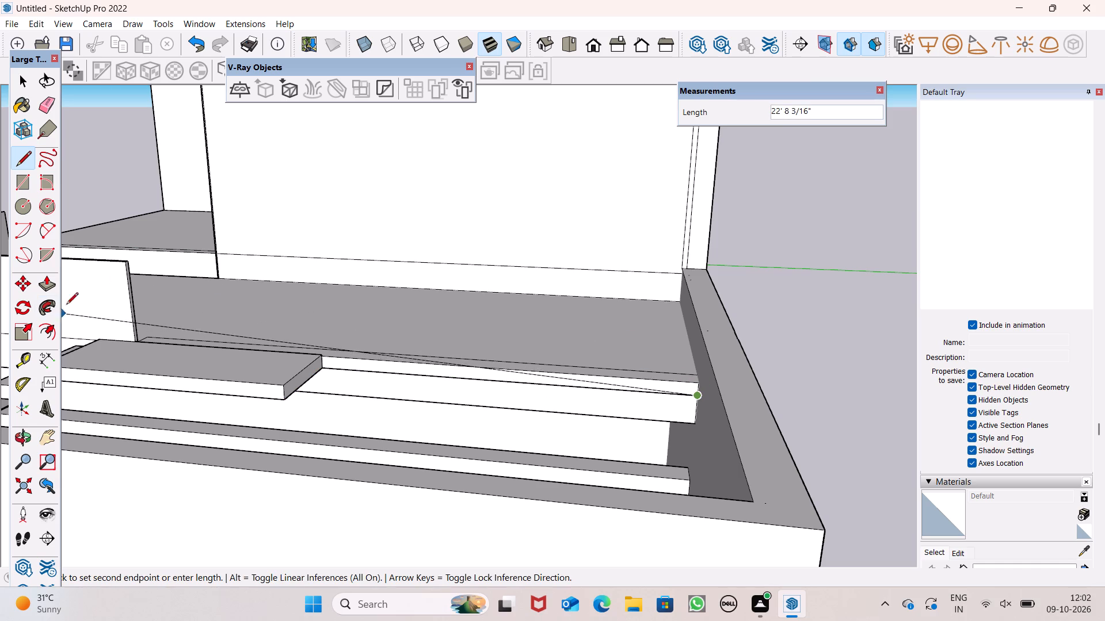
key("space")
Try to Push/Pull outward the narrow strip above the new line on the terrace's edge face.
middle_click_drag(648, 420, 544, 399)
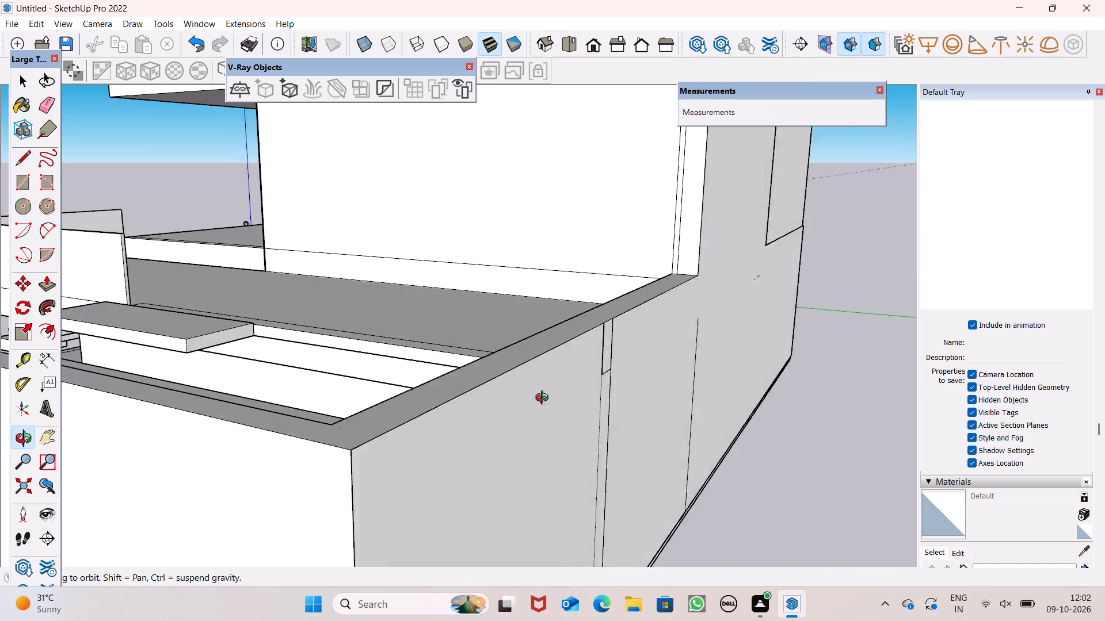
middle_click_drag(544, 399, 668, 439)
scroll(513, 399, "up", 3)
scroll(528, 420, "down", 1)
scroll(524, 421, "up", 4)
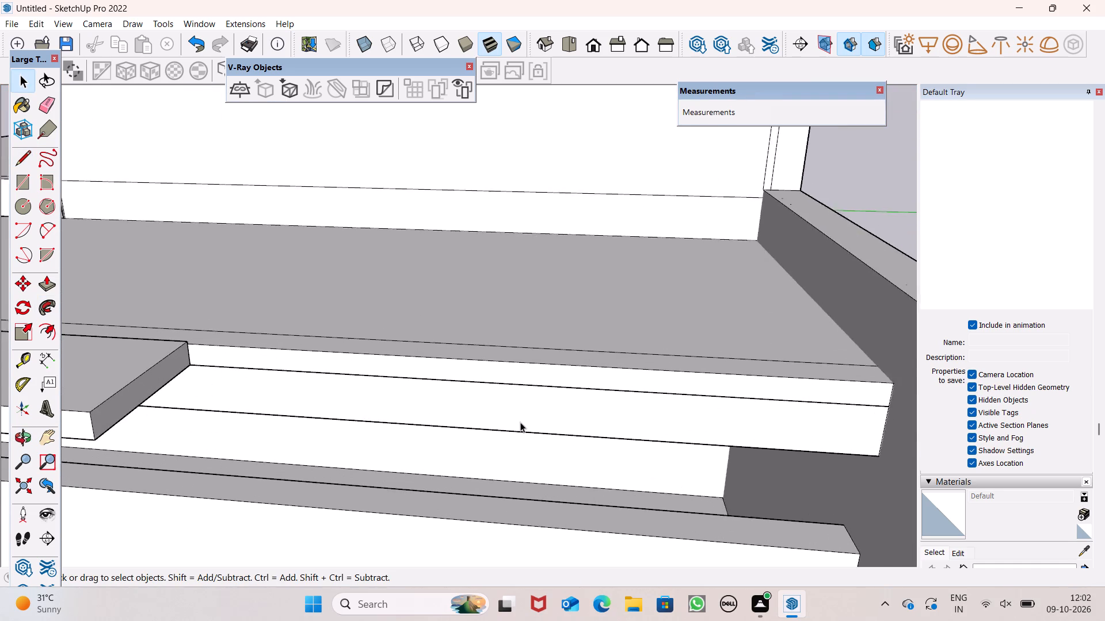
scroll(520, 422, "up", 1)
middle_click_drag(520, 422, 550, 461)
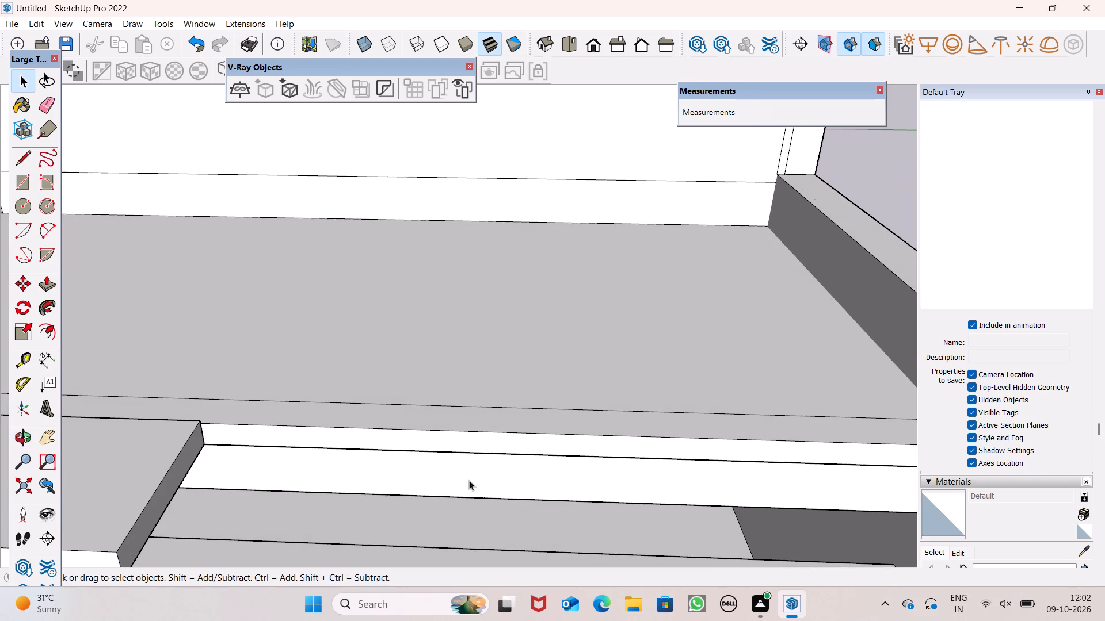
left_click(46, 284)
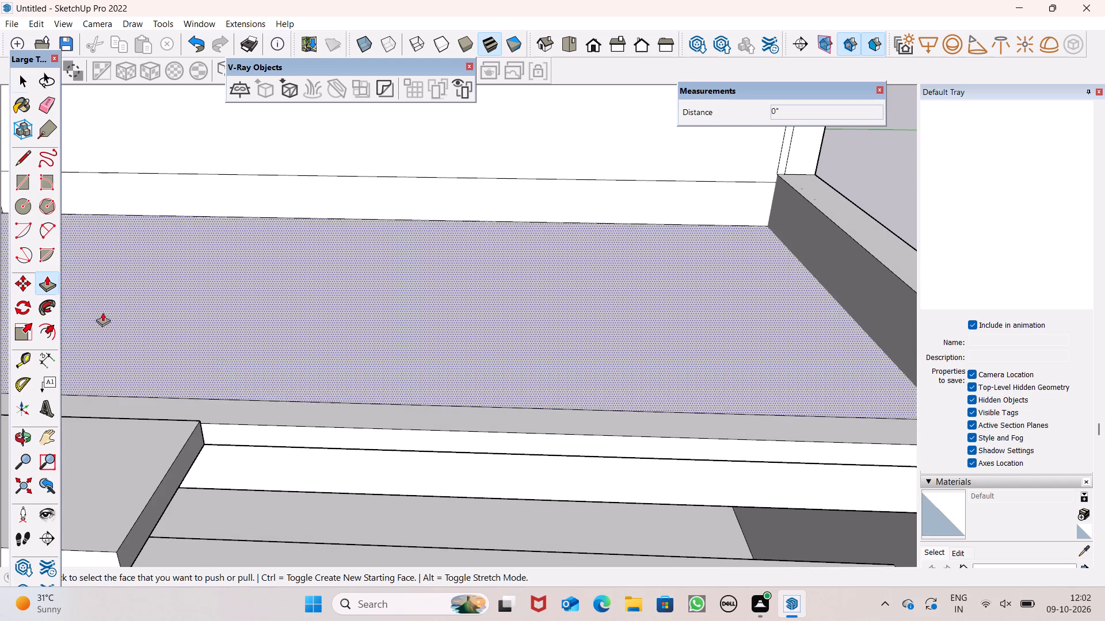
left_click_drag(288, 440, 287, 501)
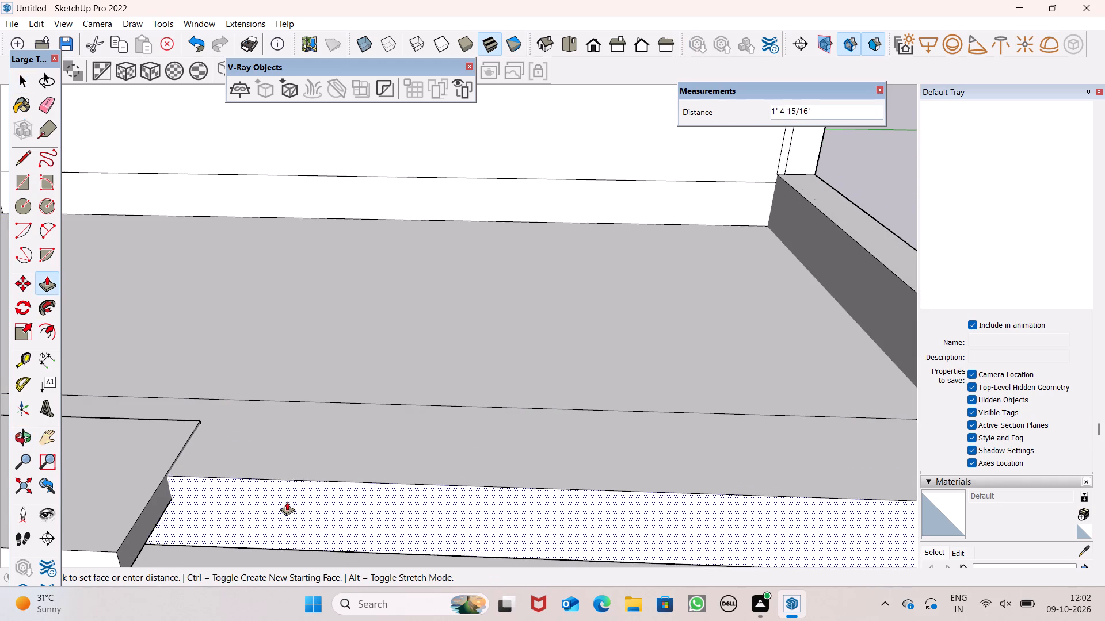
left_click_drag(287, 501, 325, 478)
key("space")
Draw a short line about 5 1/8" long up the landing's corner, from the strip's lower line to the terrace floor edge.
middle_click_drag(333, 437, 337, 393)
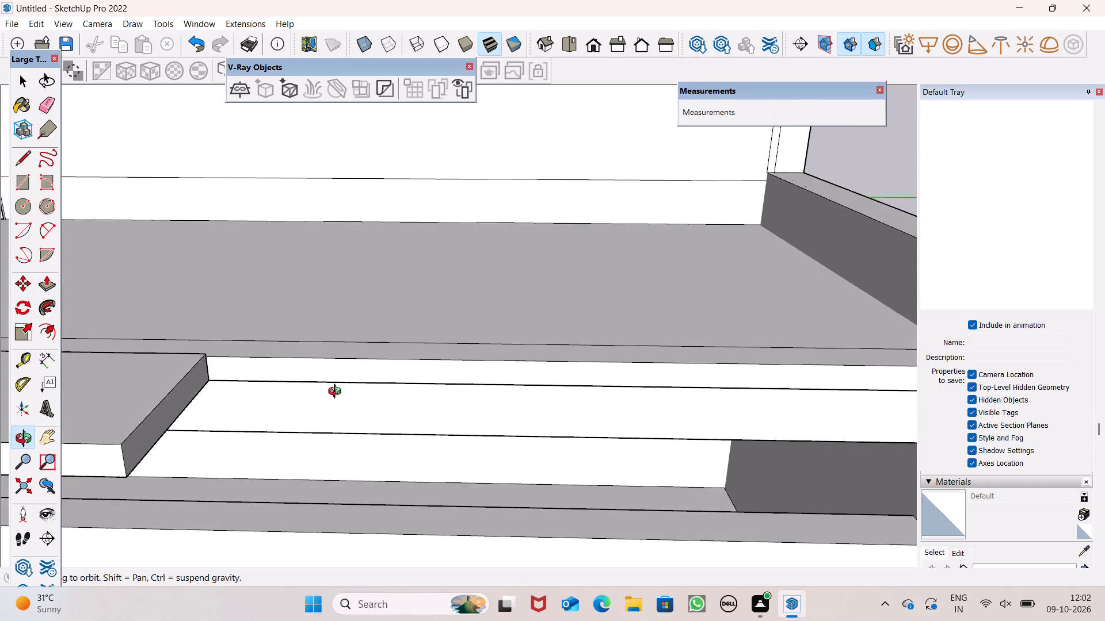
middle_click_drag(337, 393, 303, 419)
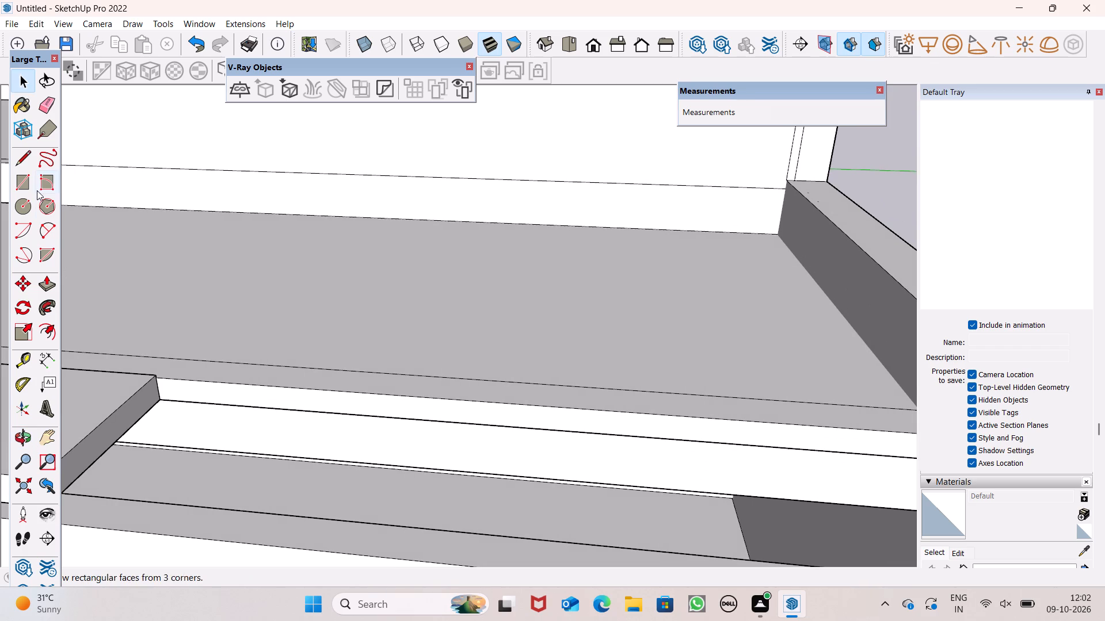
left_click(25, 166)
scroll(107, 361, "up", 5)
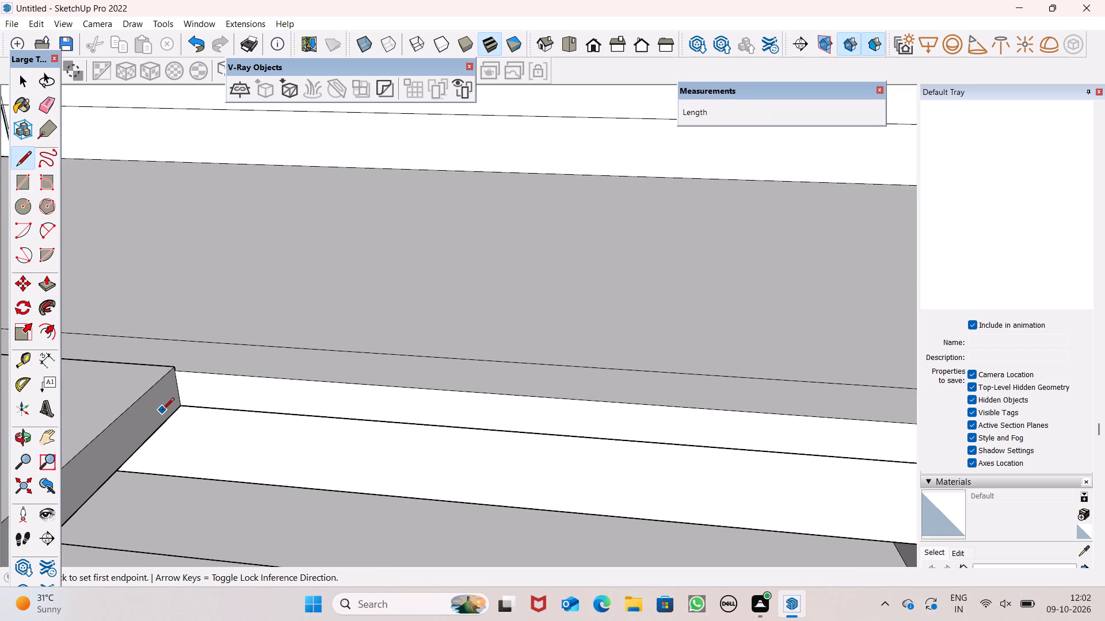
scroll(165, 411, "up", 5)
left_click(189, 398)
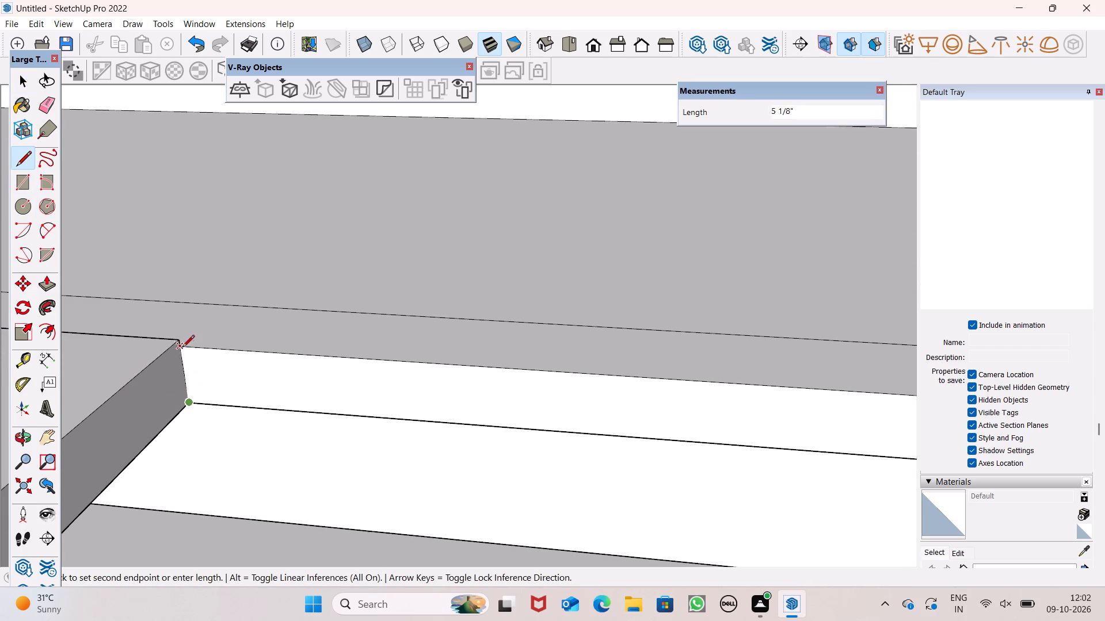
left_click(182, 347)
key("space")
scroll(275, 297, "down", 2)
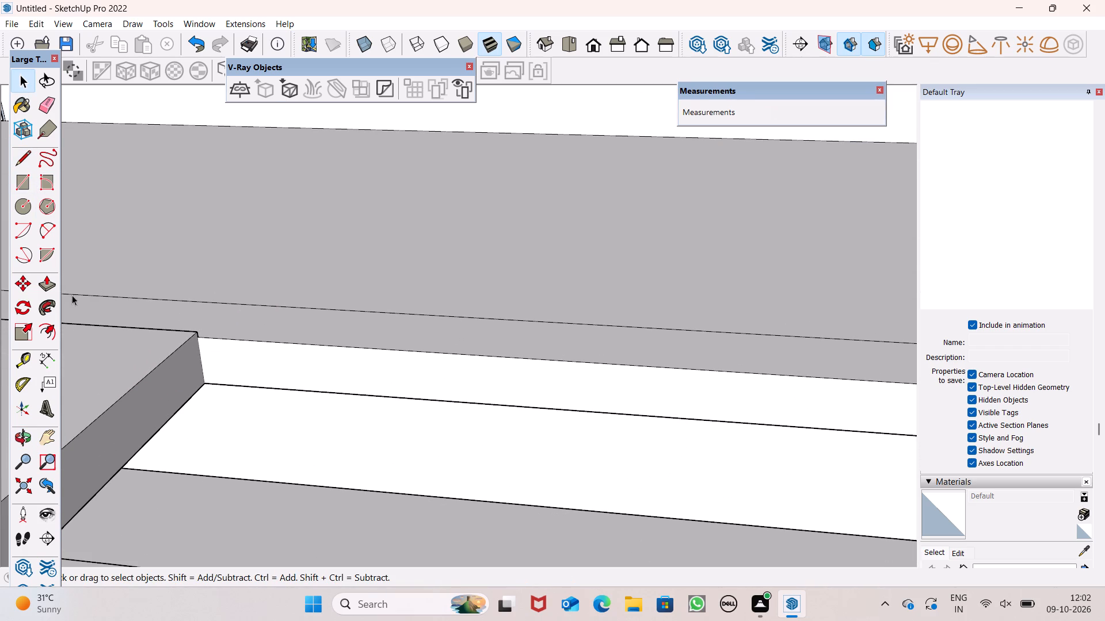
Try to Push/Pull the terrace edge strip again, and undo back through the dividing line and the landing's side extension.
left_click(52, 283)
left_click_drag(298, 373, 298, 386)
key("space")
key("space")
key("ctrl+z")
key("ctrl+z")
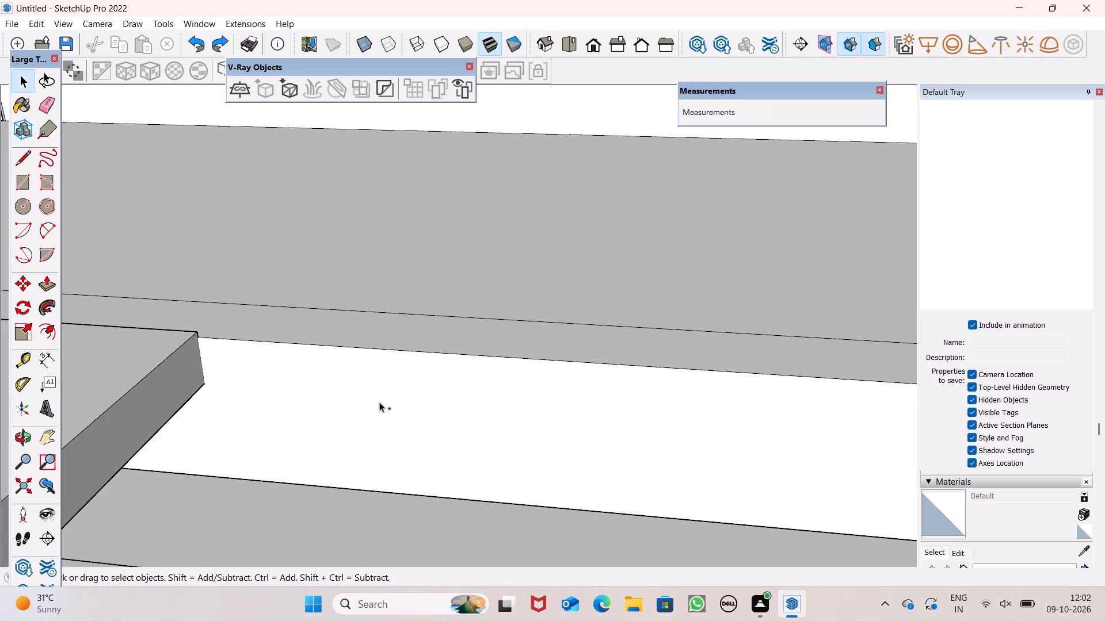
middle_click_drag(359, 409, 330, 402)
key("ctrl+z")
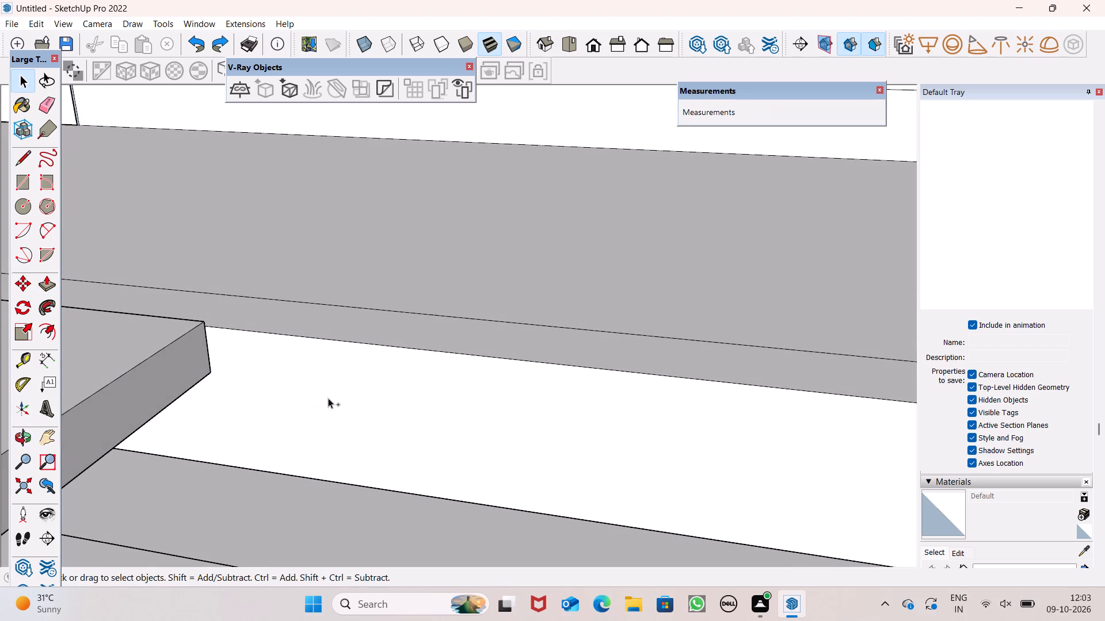
Push/Pull the landing's top face down about 9/16" toward the terrace floor level.
middle_click_drag(342, 381, 47, 416)
scroll(332, 286, "up", 2)
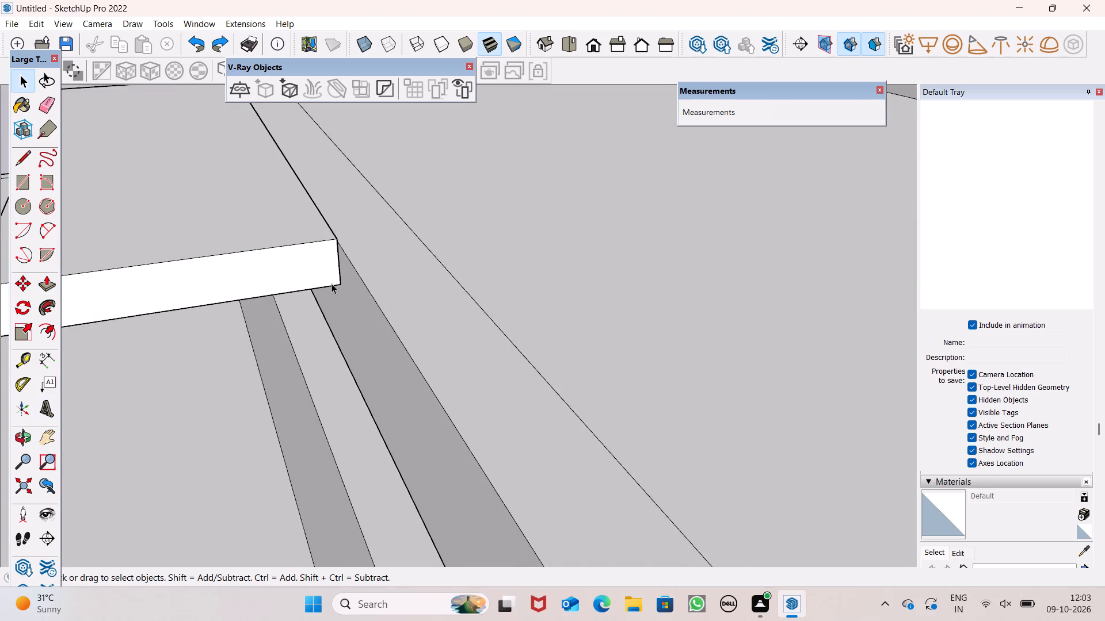
scroll(331, 283, "up", 7)
middle_click_drag(349, 297, 266, 315)
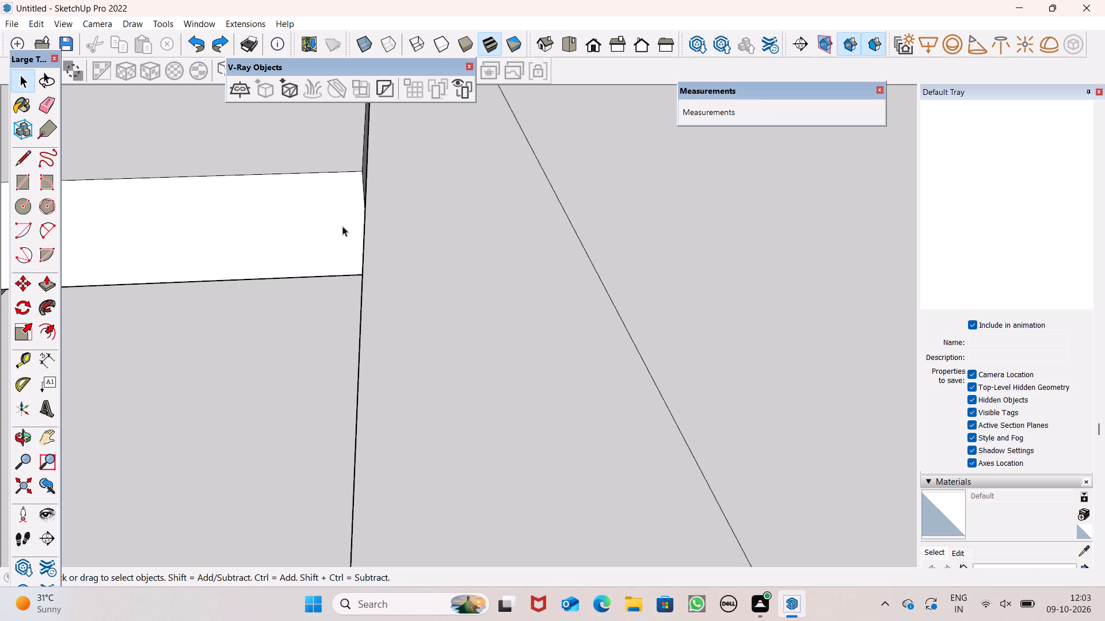
scroll(368, 228, "down", 1)
scroll(376, 289, "down", 7)
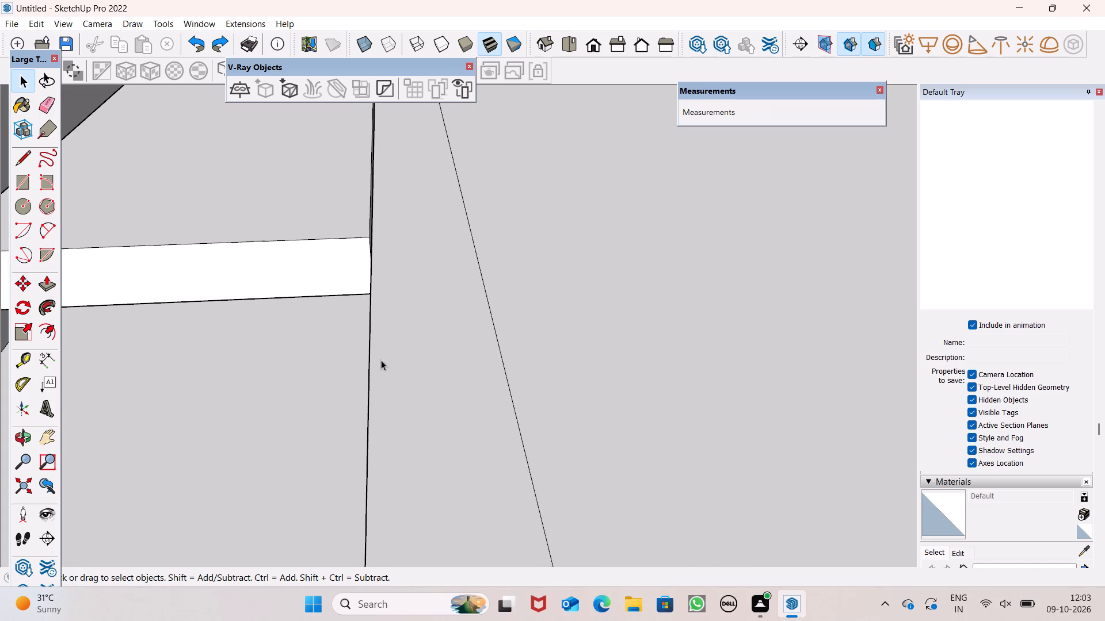
scroll(381, 360, "down", 4)
scroll(404, 196, "up", 7)
scroll(335, 258, "up", 3)
middle_click_drag(414, 370, 356, 367)
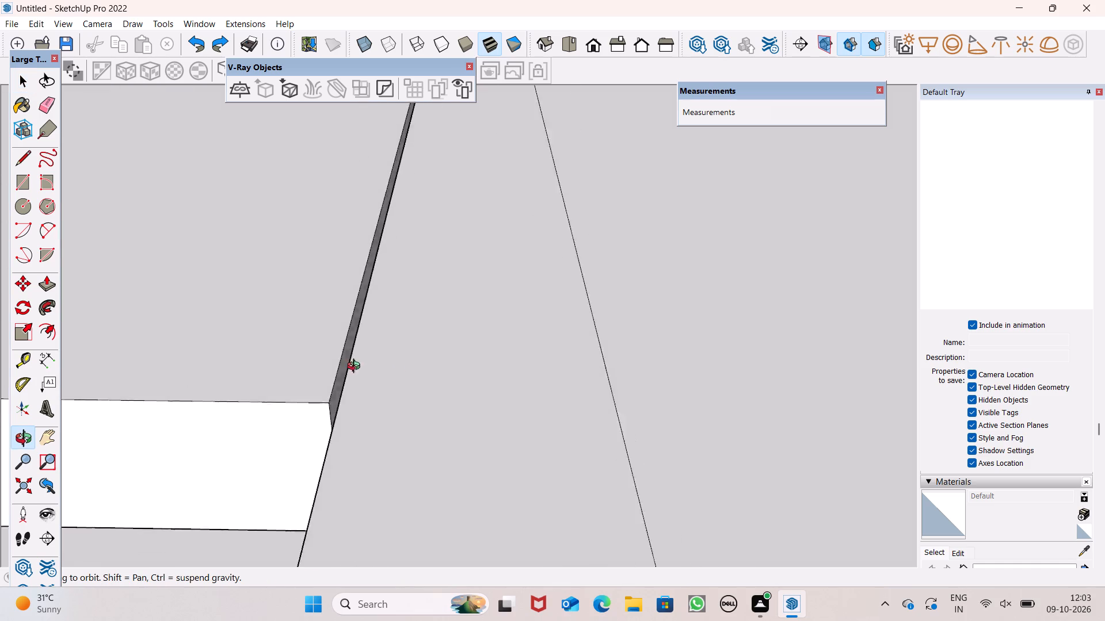
middle_click_drag(356, 367, 264, 293)
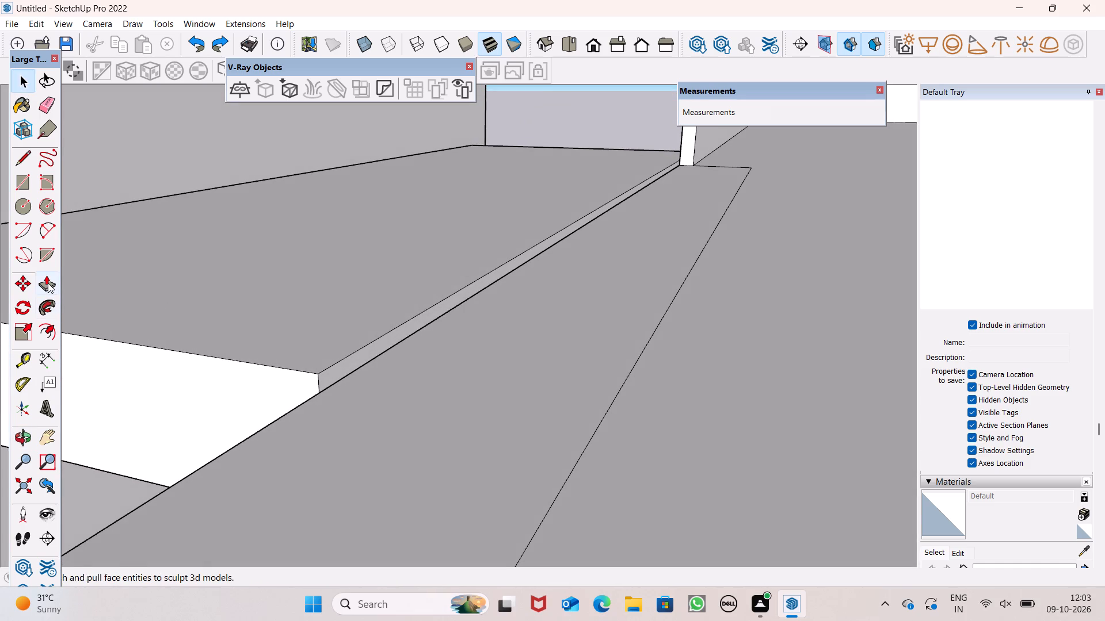
left_click(48, 282)
left_click_drag(264, 335, 357, 397)
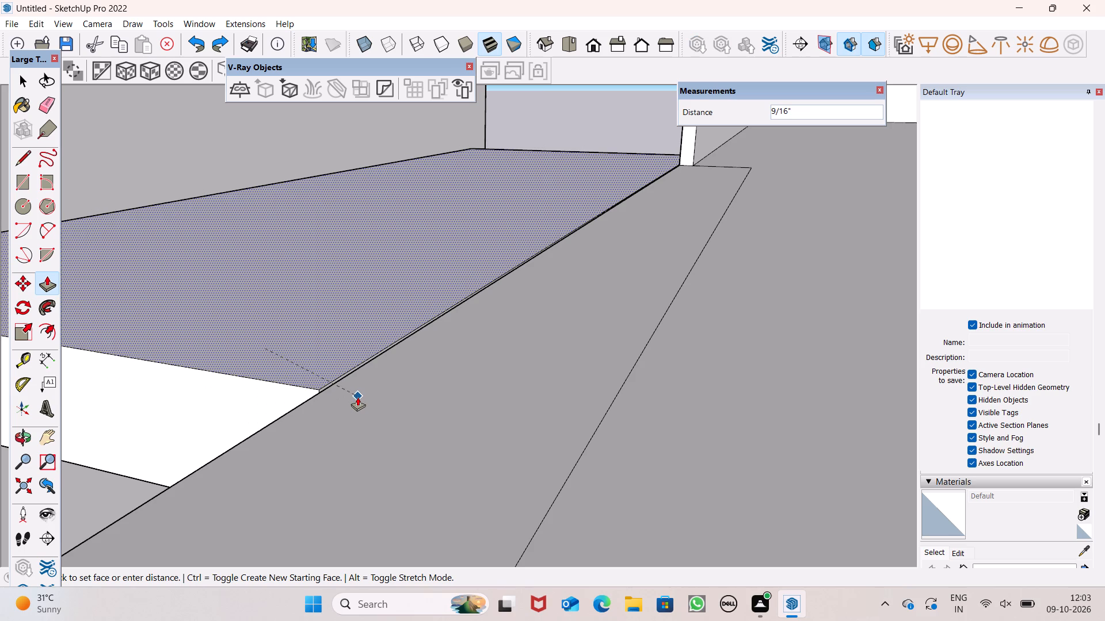
left_click_drag(357, 397, 368, 406)
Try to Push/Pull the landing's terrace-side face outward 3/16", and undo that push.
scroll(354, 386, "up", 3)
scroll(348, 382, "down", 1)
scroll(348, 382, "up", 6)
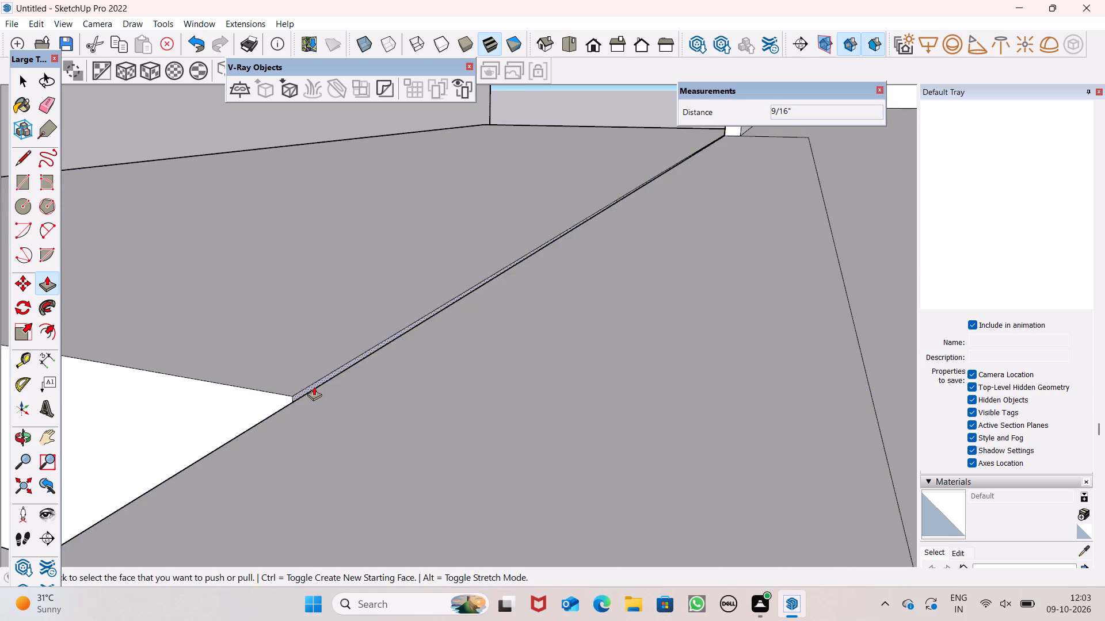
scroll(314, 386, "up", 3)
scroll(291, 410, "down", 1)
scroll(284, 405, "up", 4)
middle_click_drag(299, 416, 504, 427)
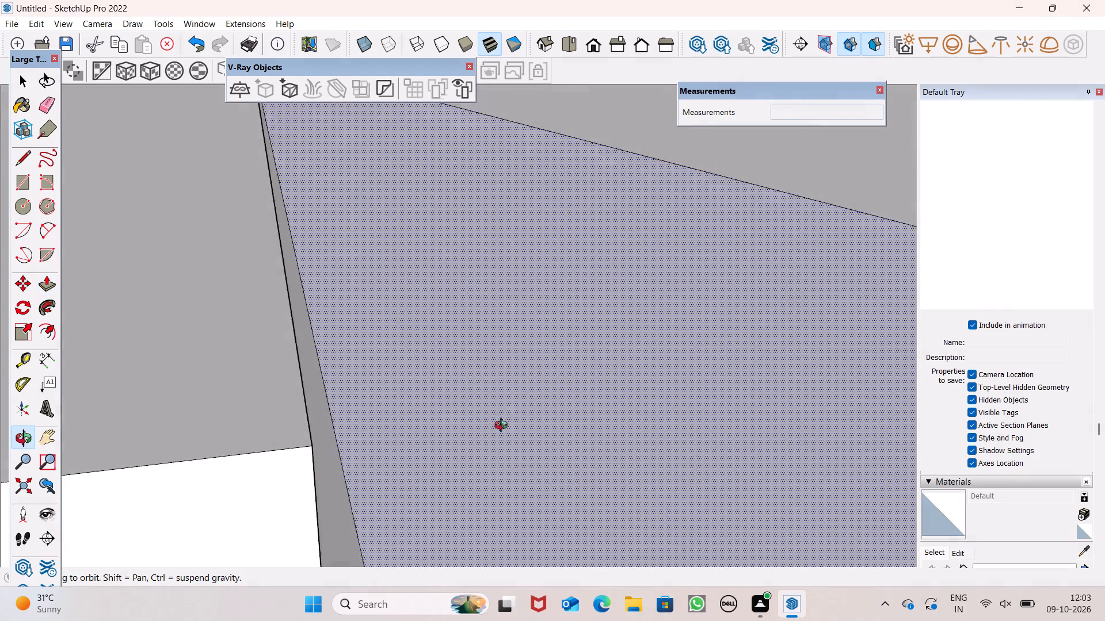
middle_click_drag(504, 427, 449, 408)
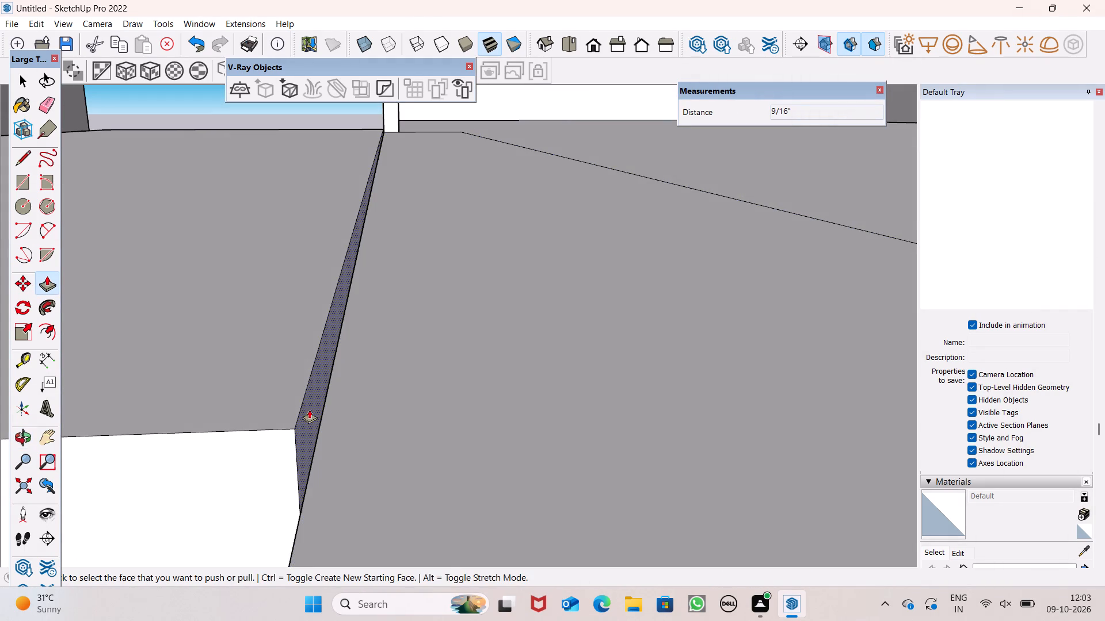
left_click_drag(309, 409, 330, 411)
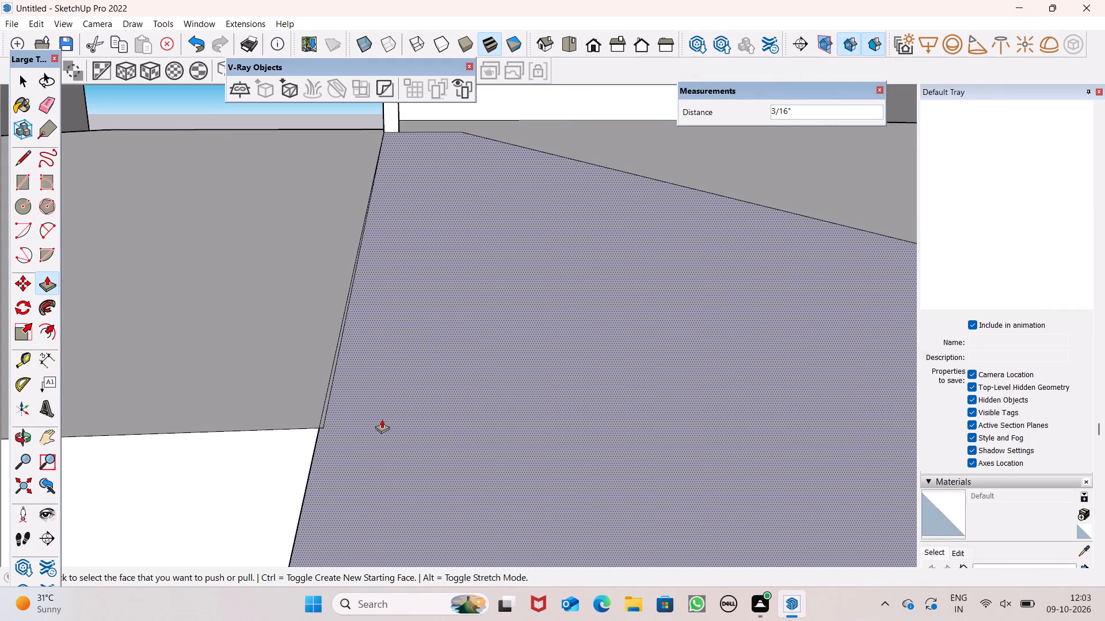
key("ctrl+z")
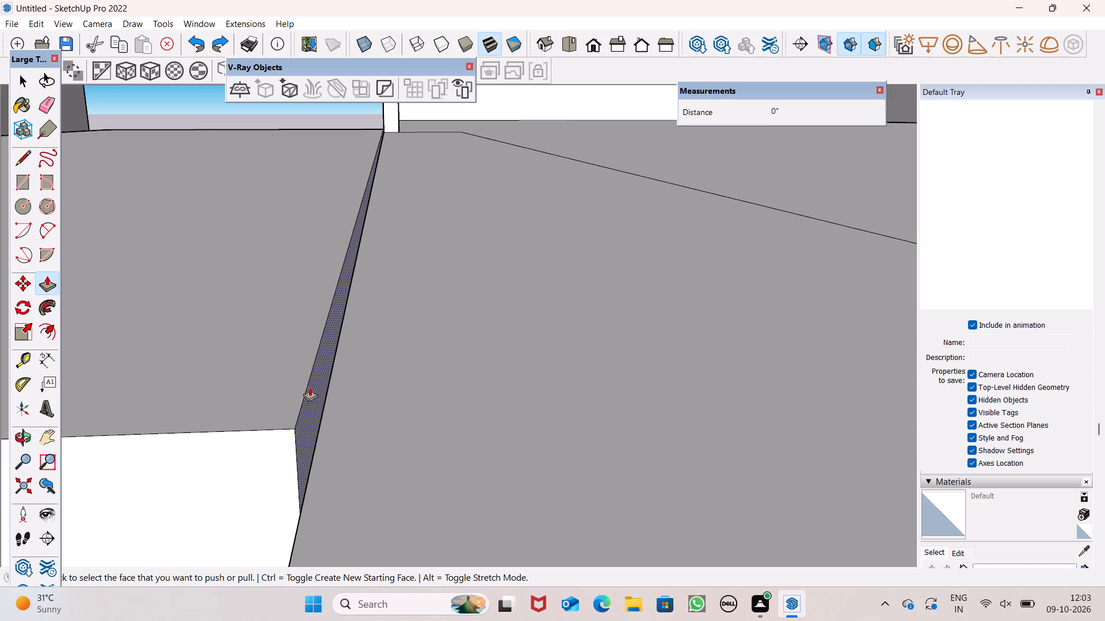
Push/Pull the landing's terrace-side face outward about 3/16" to meet the terrace edge.
left_click_drag(313, 391, 329, 398)
scroll(310, 375, "up", 1)
scroll(310, 375, "down", 6)
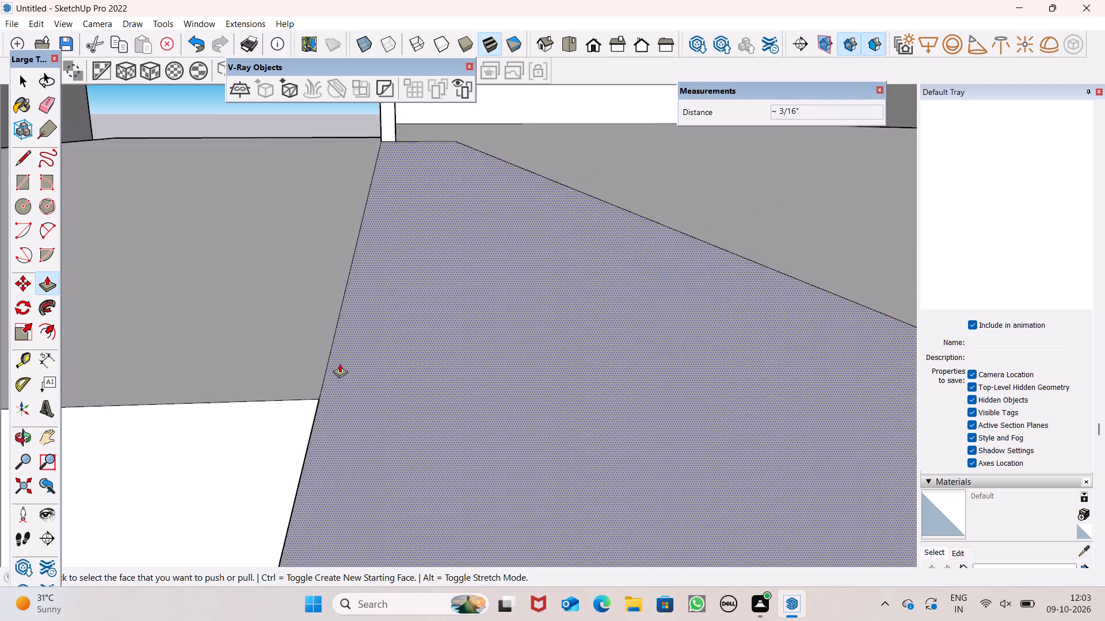
Draw a line about 12' 5 7/8" long from the landing's corner across the terrace's edge face to the side wall.
scroll(340, 363, "down", 8)
scroll(367, 398, "up", 1)
middle_click_drag(375, 401, 546, 348)
scroll(458, 332, "down", 10)
scroll(397, 323, "up", 1)
scroll(397, 332, "down", 2)
middle_click_drag(359, 395, 453, 402)
scroll(403, 333, "down", 11)
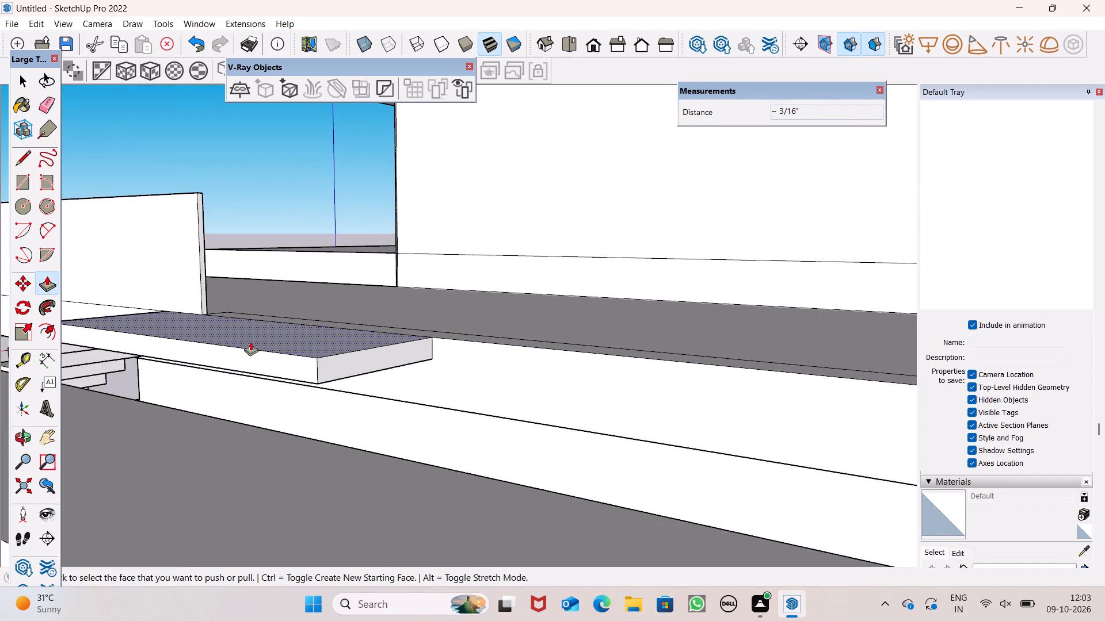
left_click(23, 158)
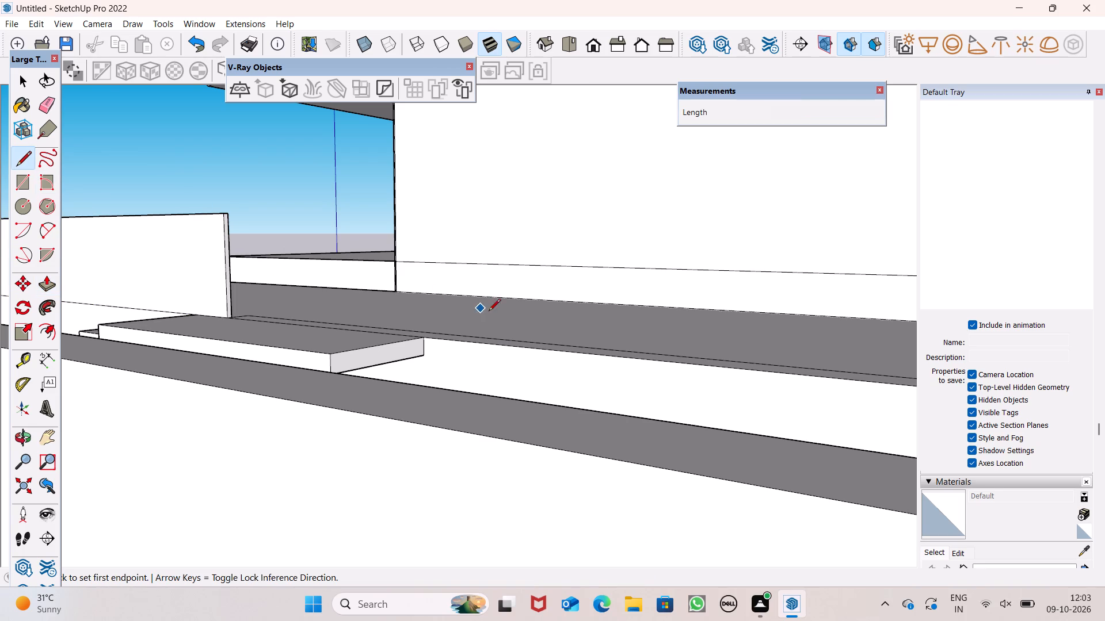
left_click(425, 354)
scroll(491, 362, "down", 4)
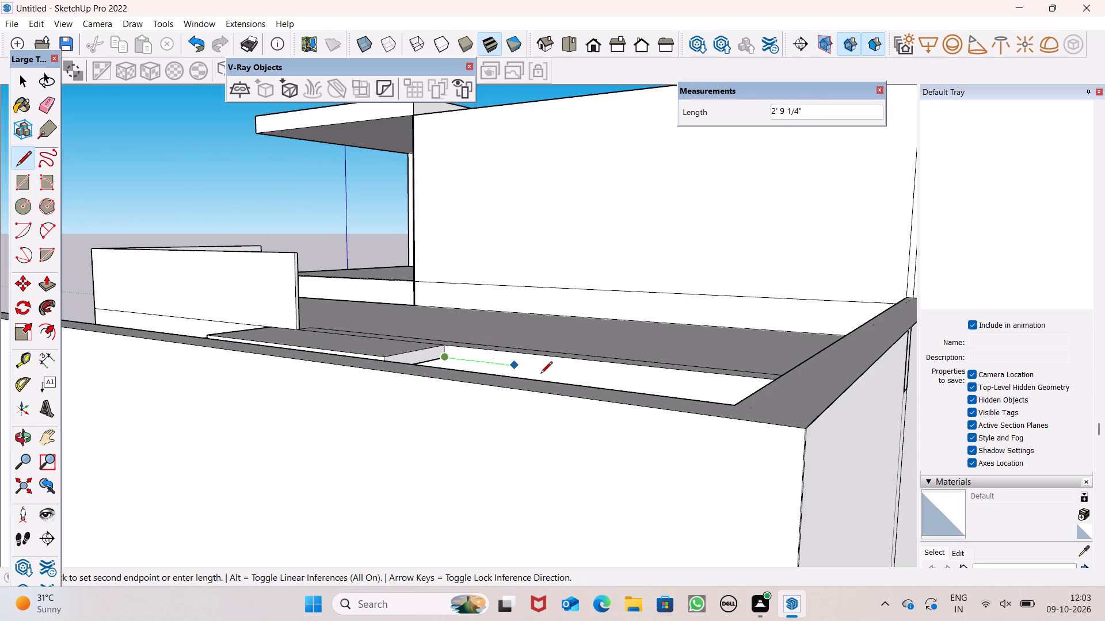
middle_click_drag(723, 398, 824, 448)
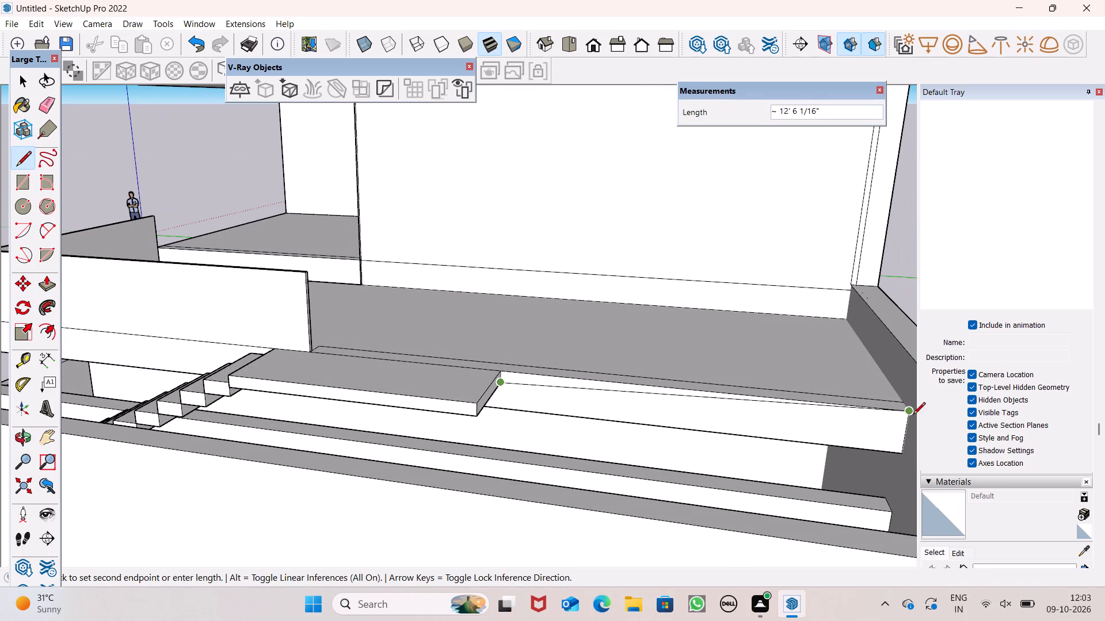
double_click(908, 424)
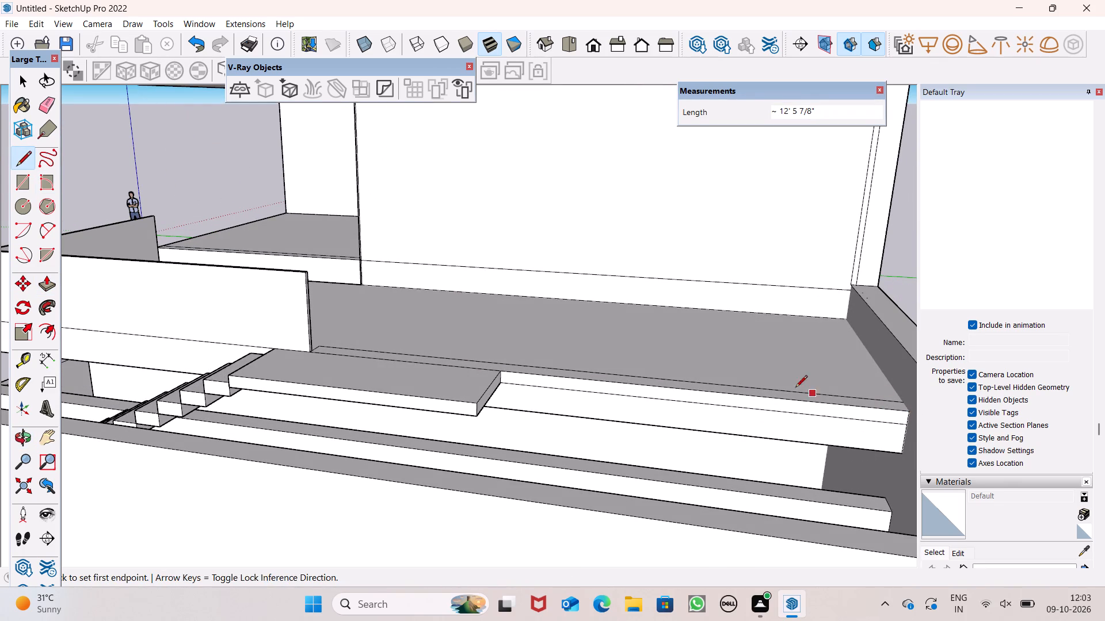
key("space")
Push/Pull the upper strip of the terrace's edge face outward to the outer wall, with a final push of about 7' 4 1/16".
scroll(451, 344, "down", 2)
middle_click_drag(726, 432, 673, 405)
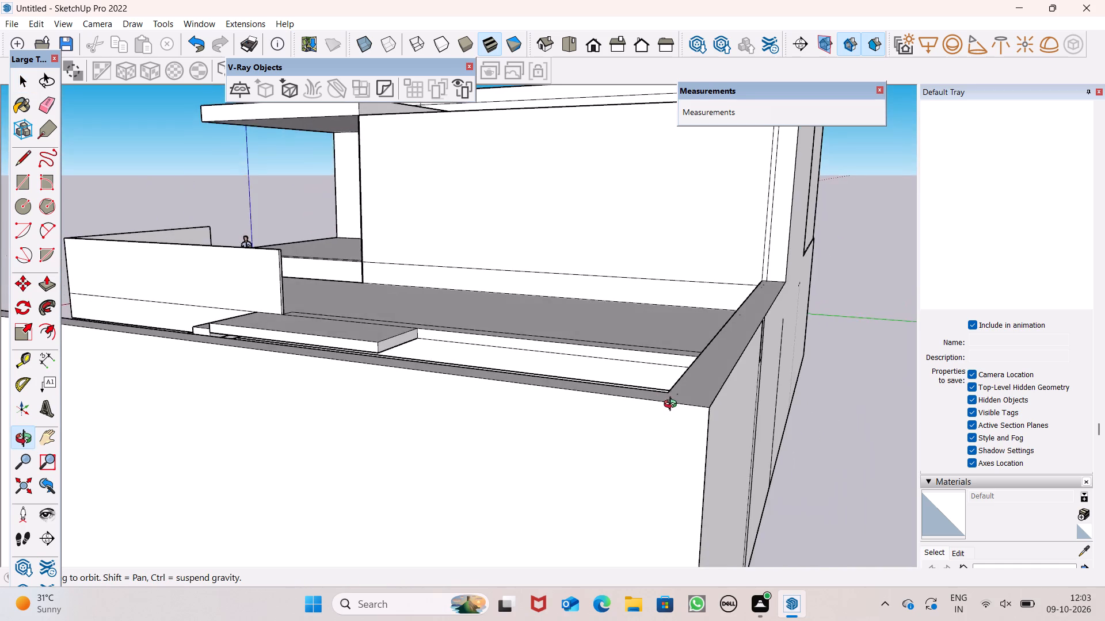
middle_click_drag(673, 405, 703, 413)
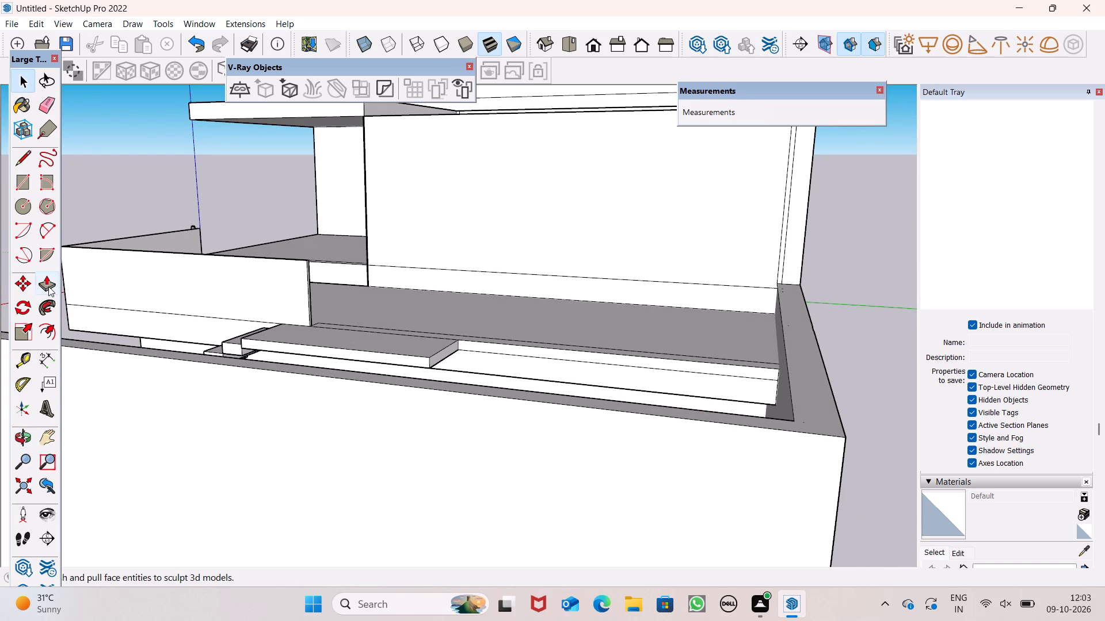
left_click(48, 286)
middle_click_drag(507, 370, 536, 440)
scroll(586, 458, "up", 1)
scroll(519, 328, "down", 8)
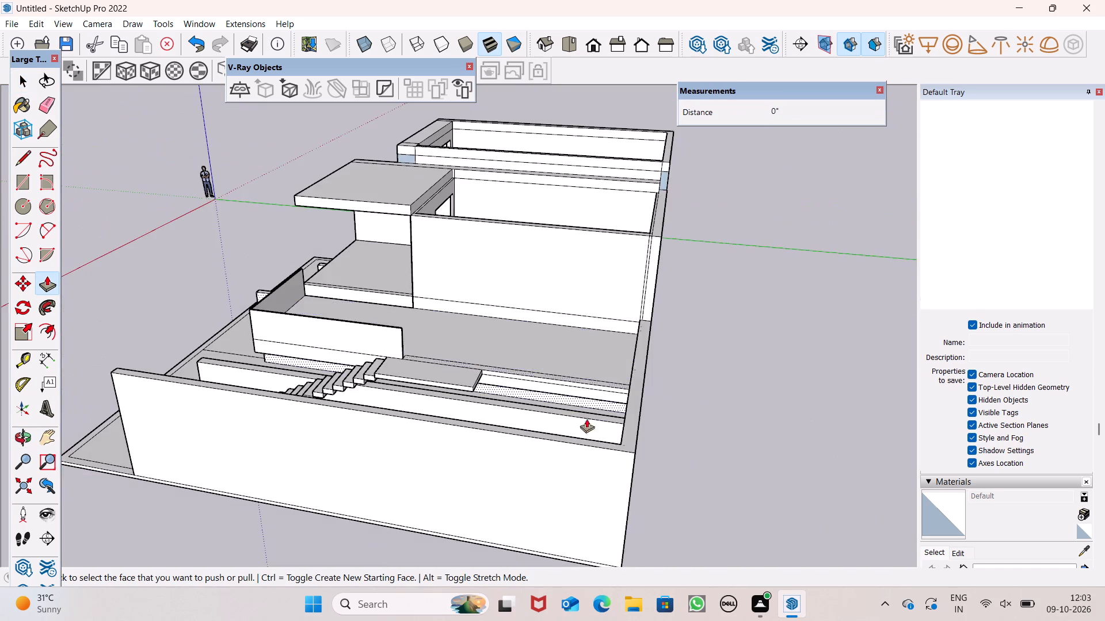
middle_click_drag(626, 443, 730, 524)
scroll(729, 494, "up", 7)
scroll(552, 402, "up", 2)
middle_click_drag(580, 425, 588, 415)
scroll(580, 425, "up", 1)
left_click_drag(447, 266, 449, 277)
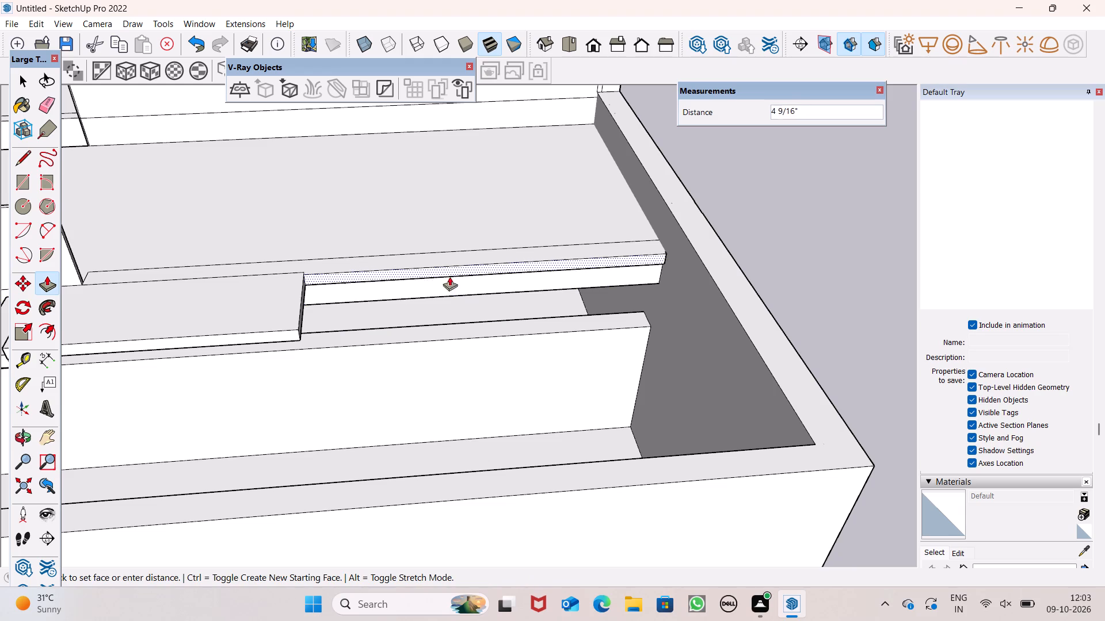
left_click_drag(449, 277, 465, 414)
left_click_drag(430, 328, 430, 348)
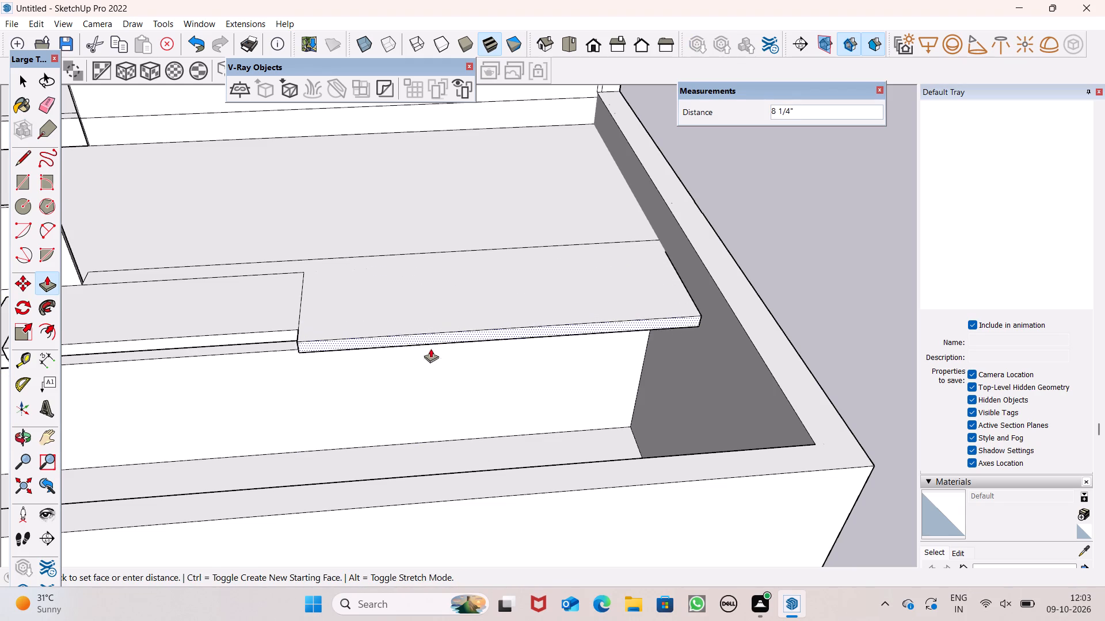
left_click_drag(430, 348, 437, 474)
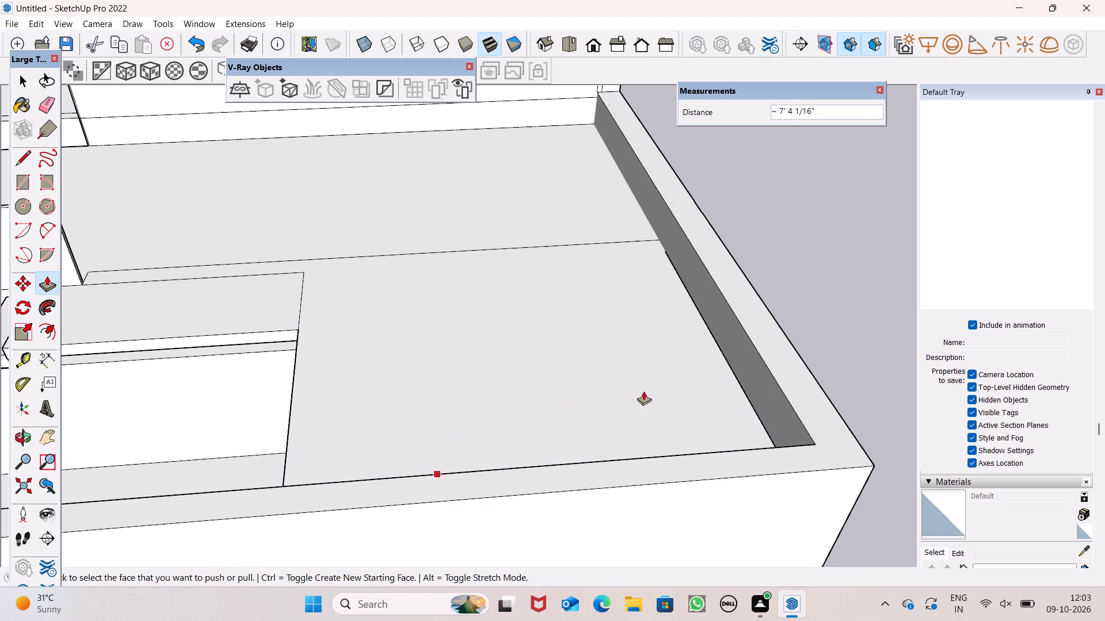
Examine the extended terrace slab, staircase landing and stairwell from several angles.
scroll(647, 399, "down", 3)
middle_click_drag(736, 439, 1024, 524)
middle_click_drag(811, 461, 836, 412)
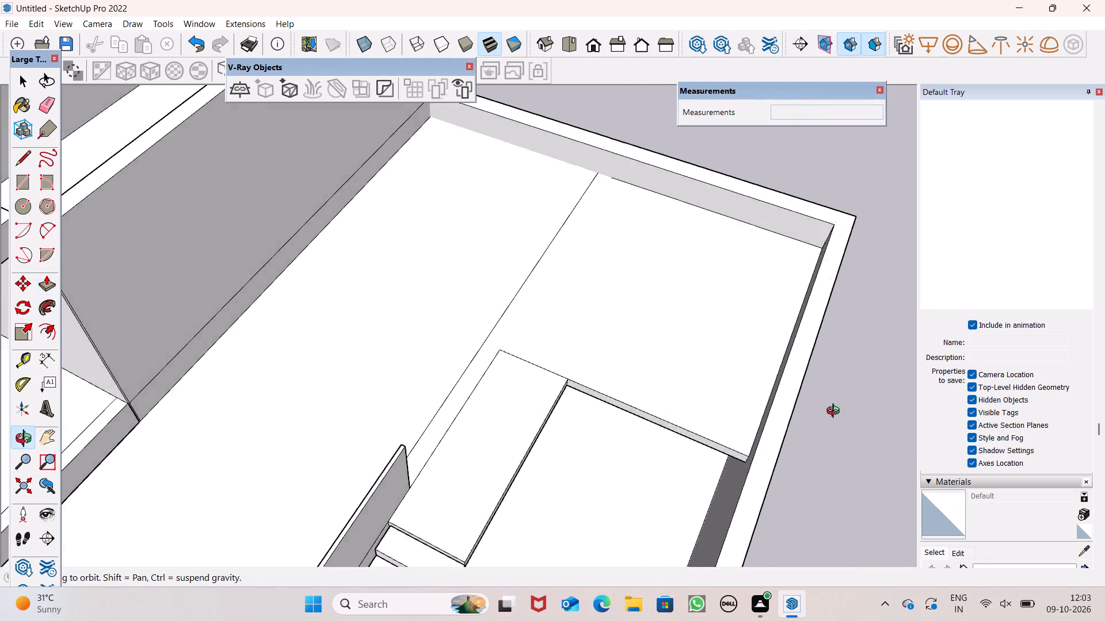
middle_click_drag(836, 412, 878, 262)
scroll(788, 226, "down", 1)
scroll(788, 225, "up", 1)
scroll(788, 225, "down", 2)
scroll(717, 163, "down", 5)
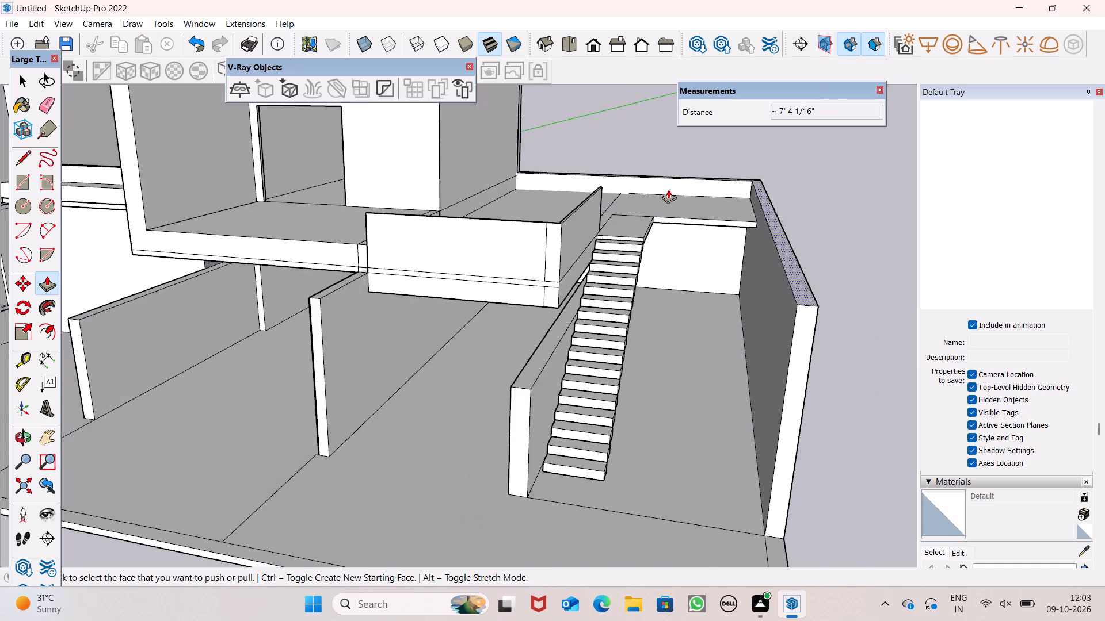
scroll(656, 193, "down", 3)
middle_click_drag(736, 226, 653, 300)
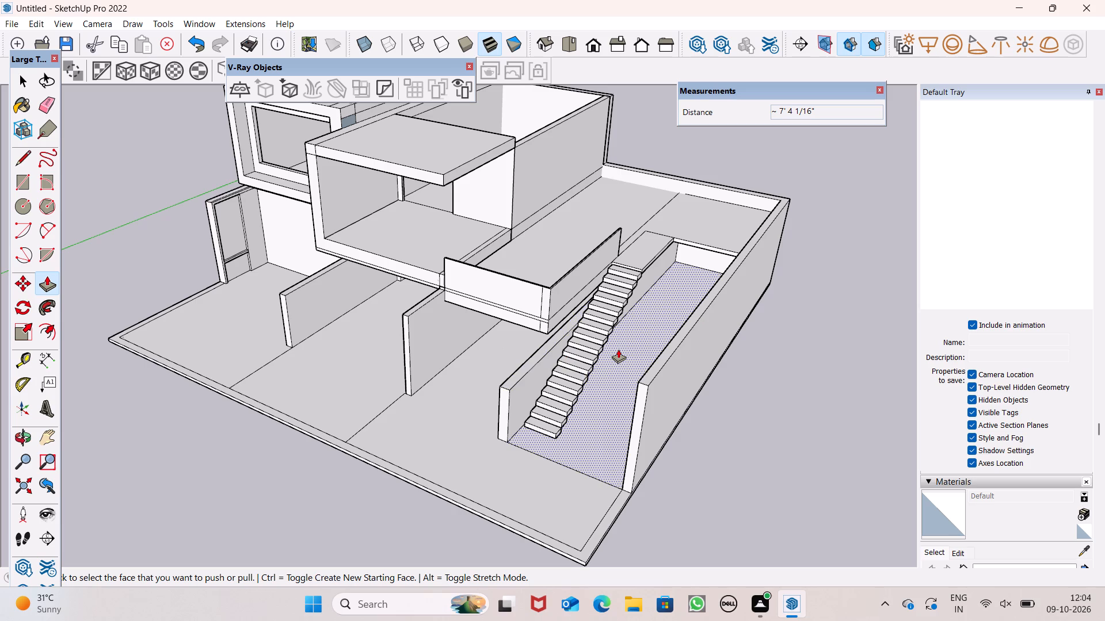
middle_click_drag(703, 391, 705, 392)
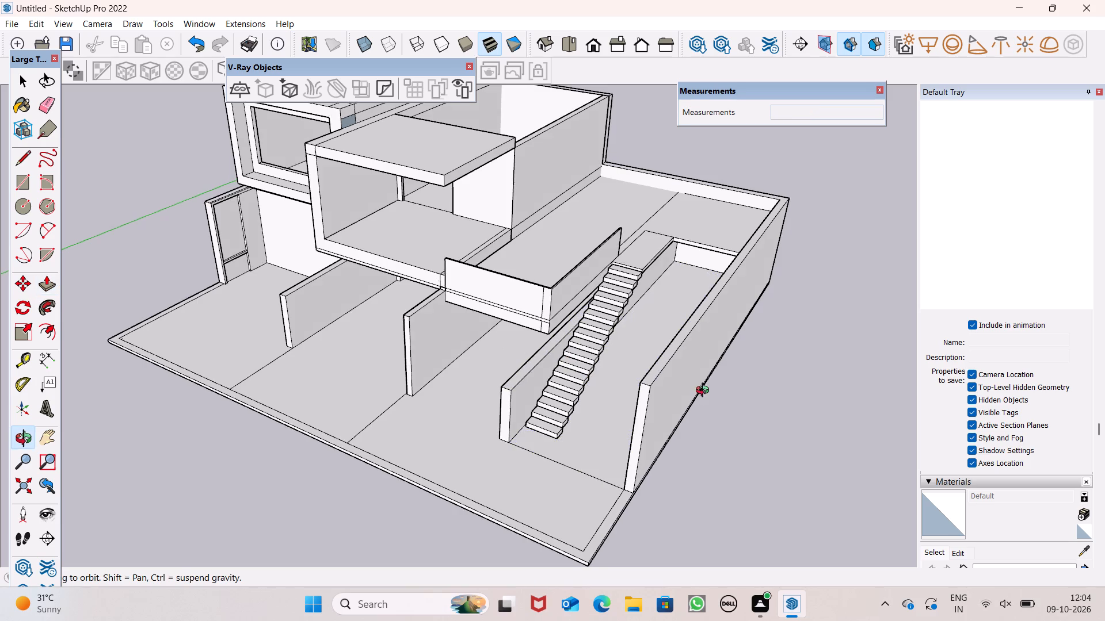
middle_click_drag(705, 392, 772, 388)
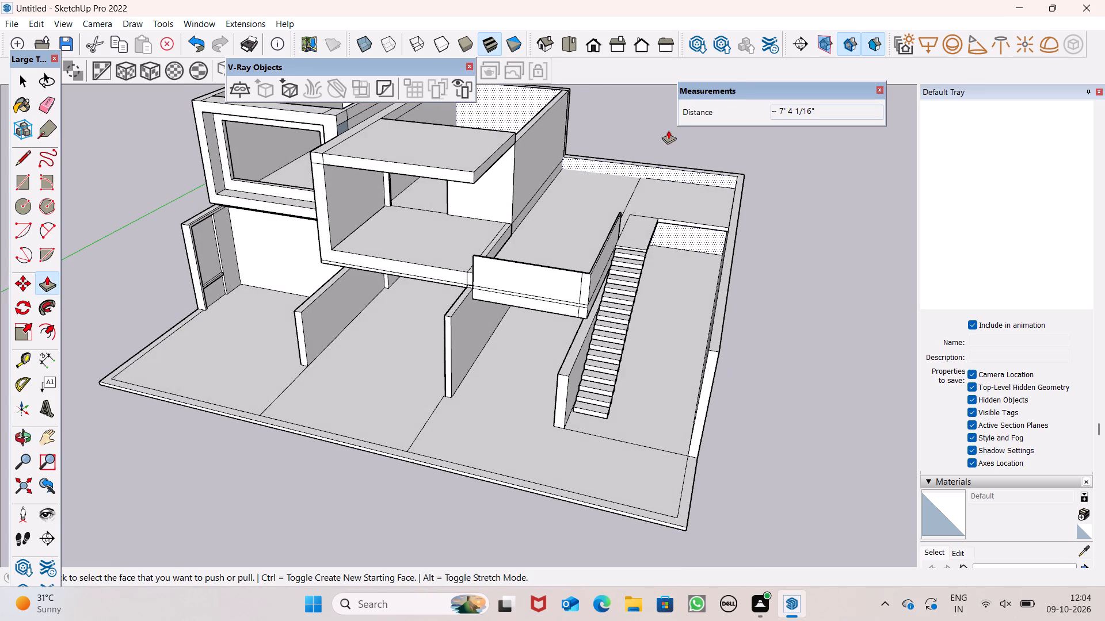
middle_click_drag(703, 304, 698, 308)
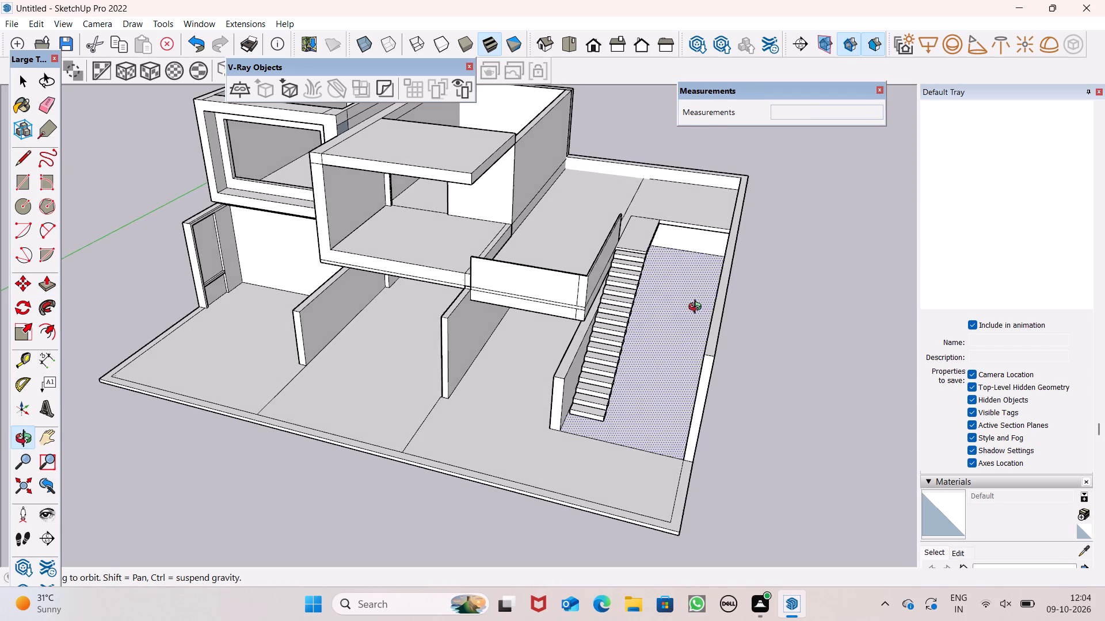
middle_click_drag(698, 308, 503, 308)
scroll(603, 300, "down", 2)
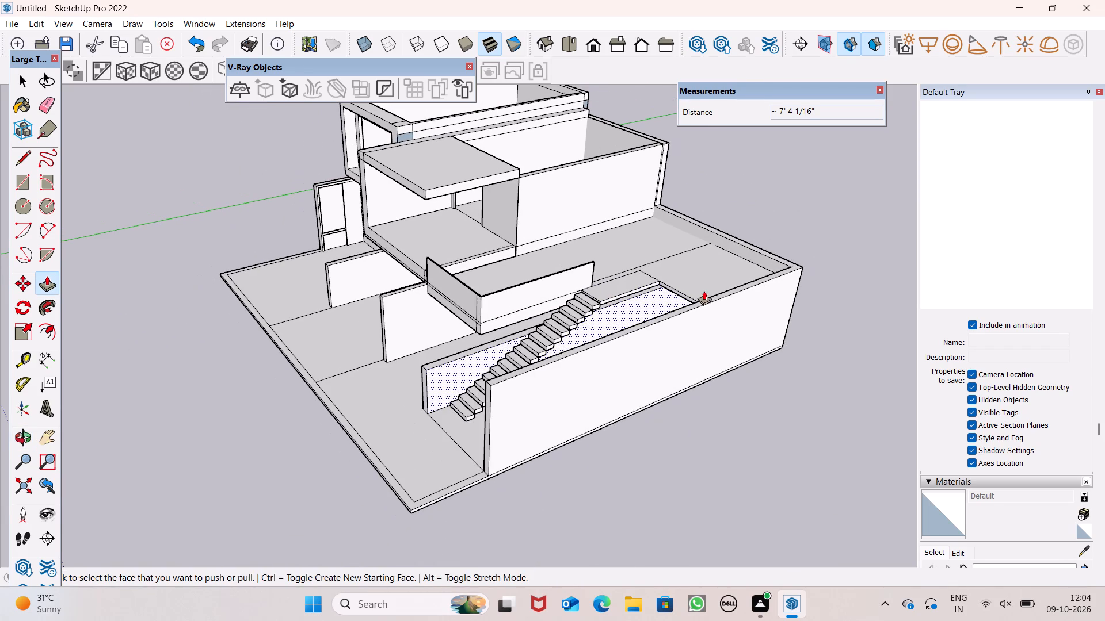
key("space")
scroll(677, 269, "down", 3)
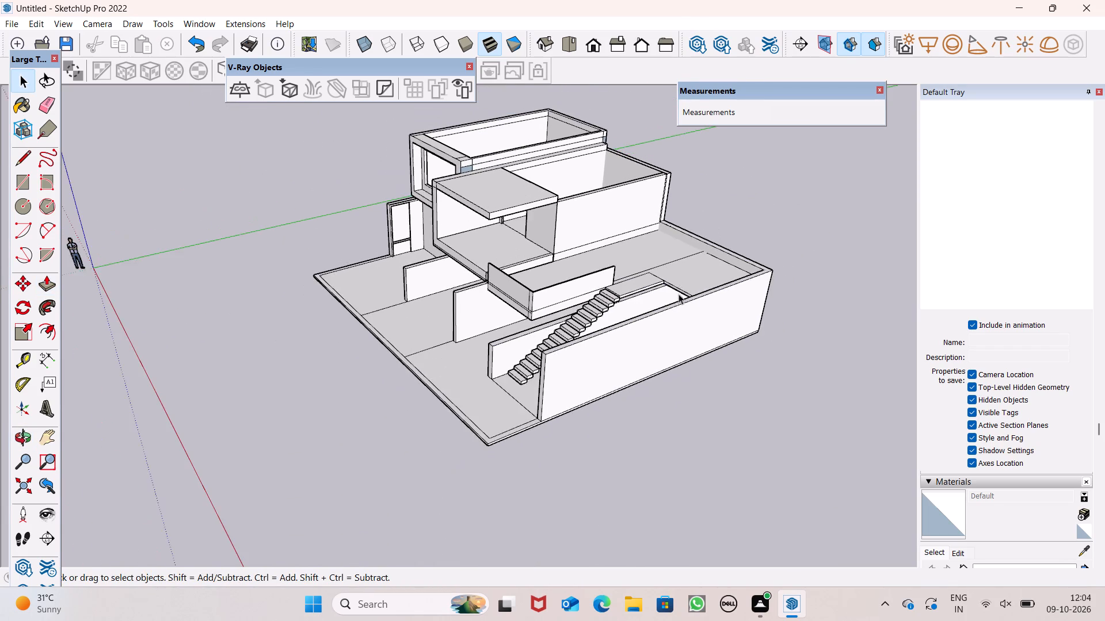
middle_click_drag(679, 304, 820, 315)
scroll(820, 314, "up", 1)
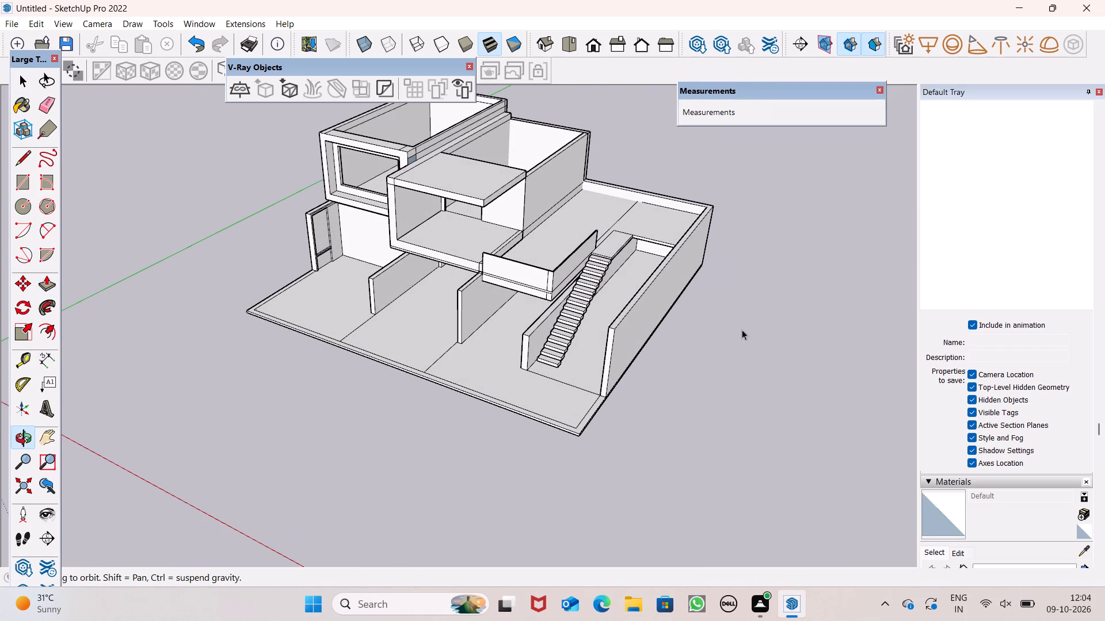
Push/Pull the staircase landing's long side face outward about 7' 1 1/16" to meet the outer wall.
scroll(626, 243, "up", 4)
middle_click_drag(662, 266, 515, 320)
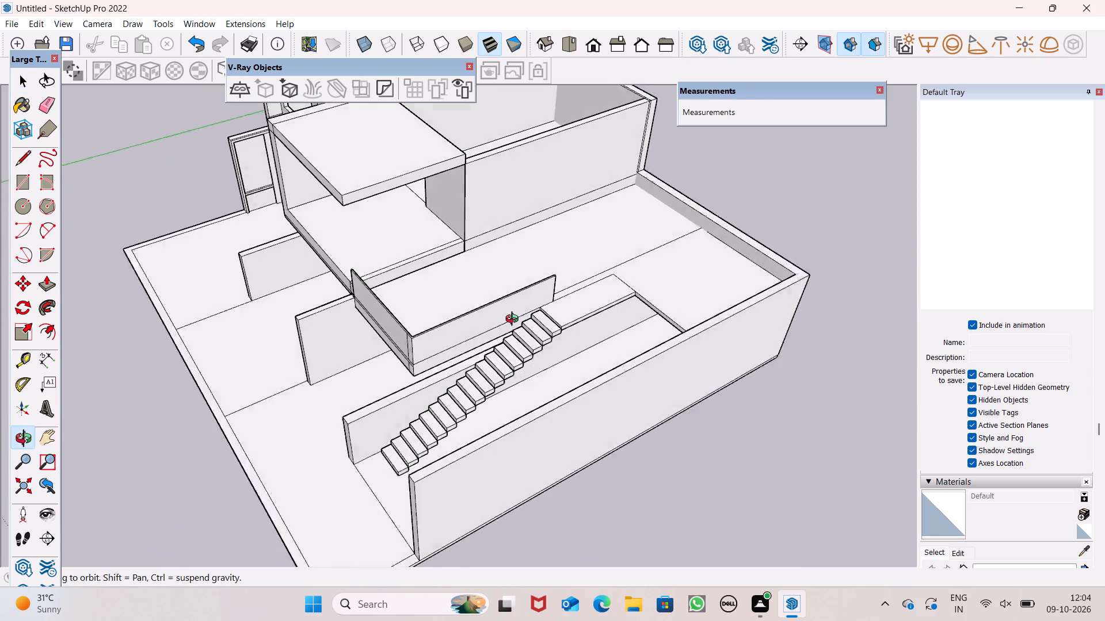
middle_click_drag(515, 320, 505, 323)
scroll(505, 323, "up", 1)
scroll(581, 373, "up", 6)
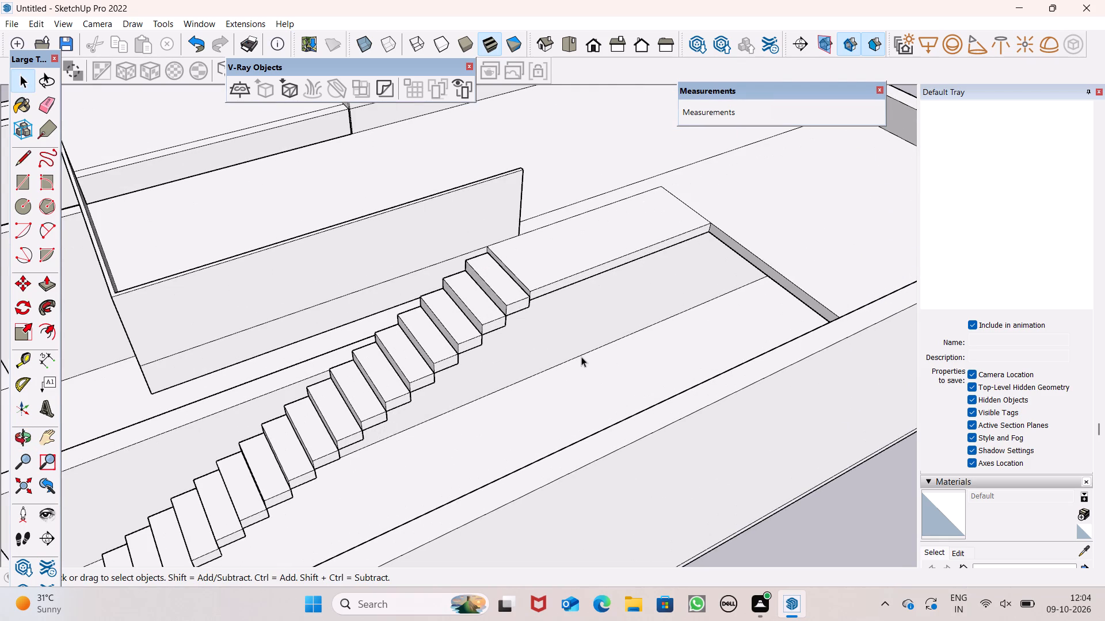
scroll(573, 336, "down", 1)
middle_click_drag(627, 378, 643, 411)
scroll(597, 361, "up", 2)
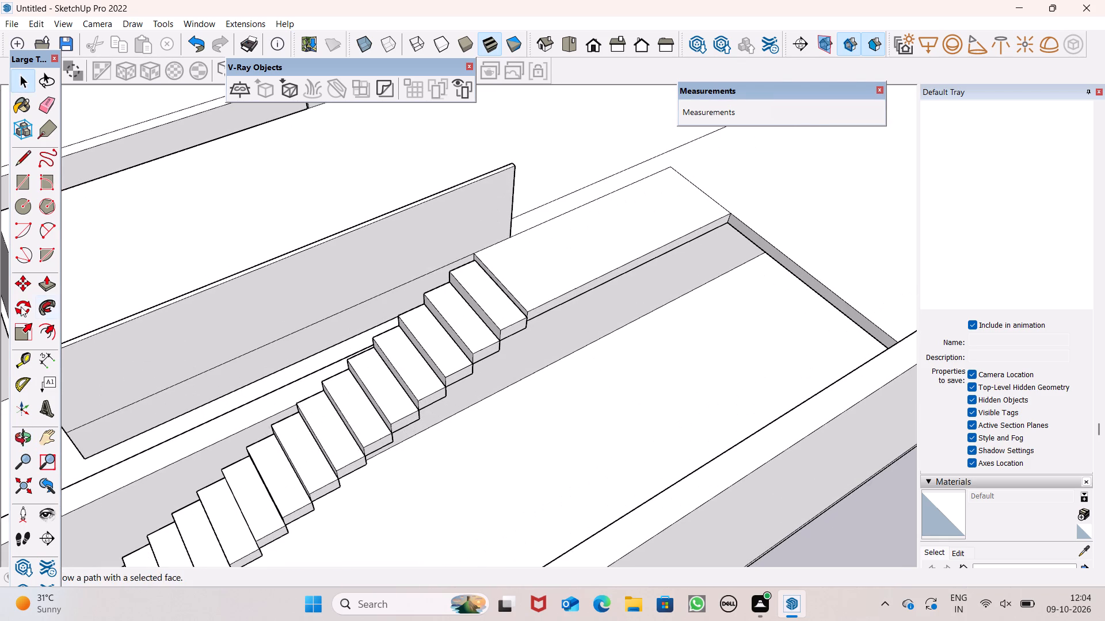
left_click(48, 283)
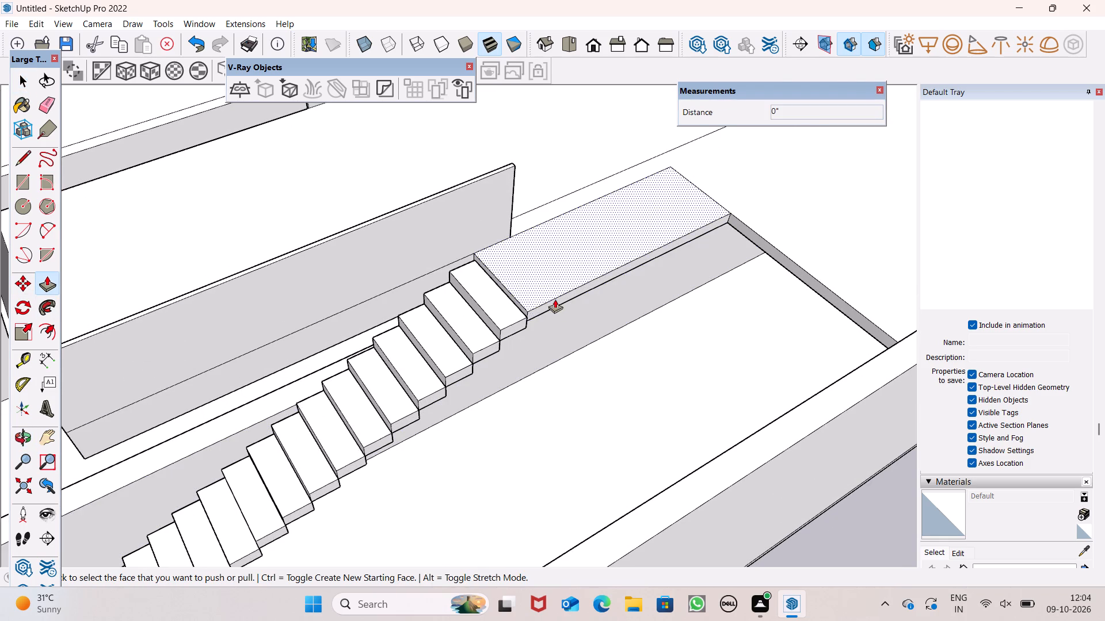
left_click_drag(557, 302, 564, 305)
left_click_drag(569, 307, 745, 420)
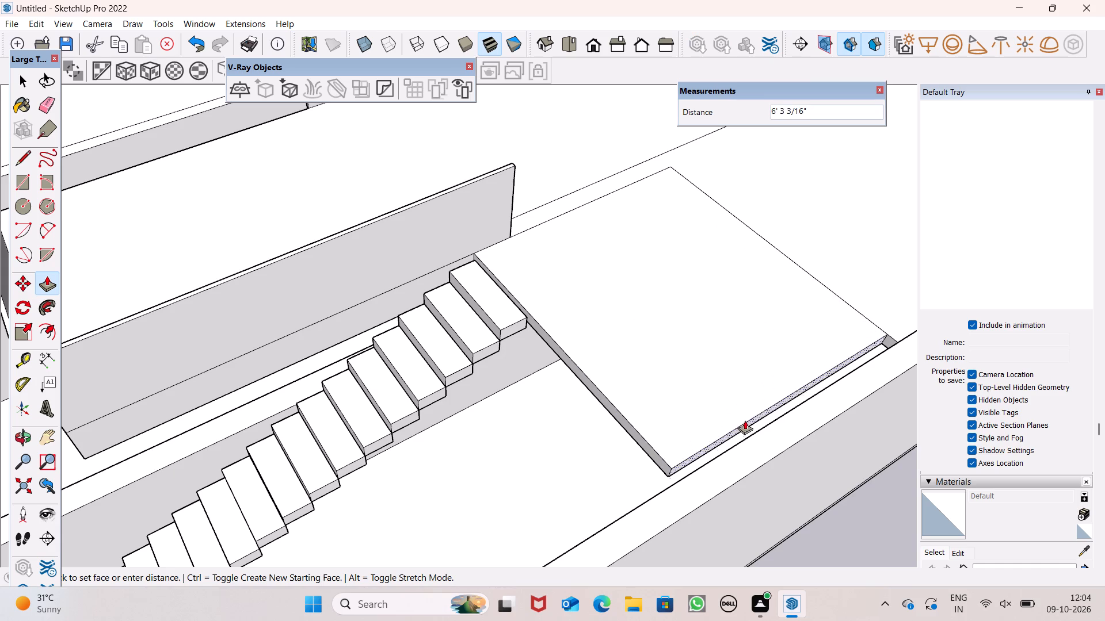
left_click_drag(745, 420, 755, 431)
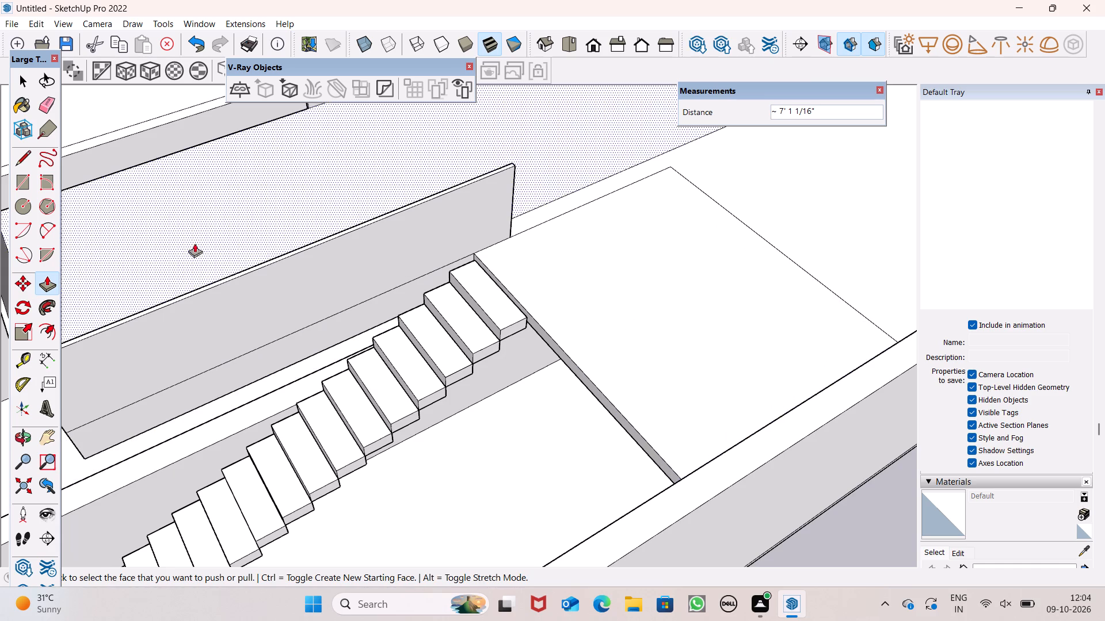
Erase the seam edges separating the widened landing from the terrace extension and the terrace edge strip.
left_click(39, 113)
left_click_drag(753, 208, 745, 220)
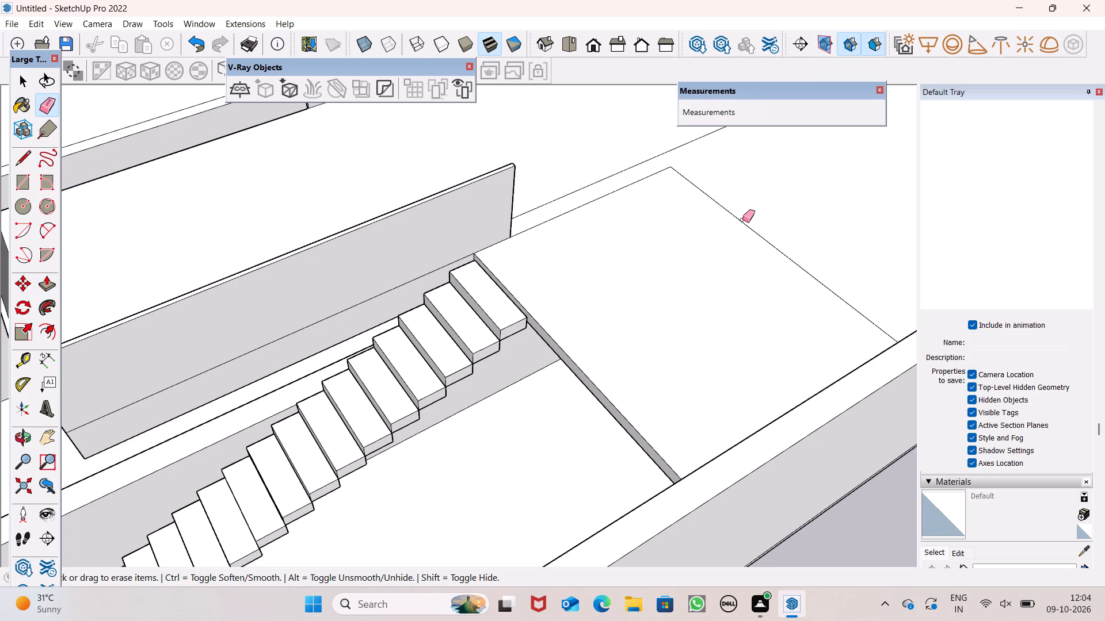
left_click(742, 220)
left_click_drag(741, 220, 736, 224)
left_click(632, 182)
Examine the merged terrace floor, the top of the staircase and the whole house from several angles.
scroll(640, 274, "down", 5)
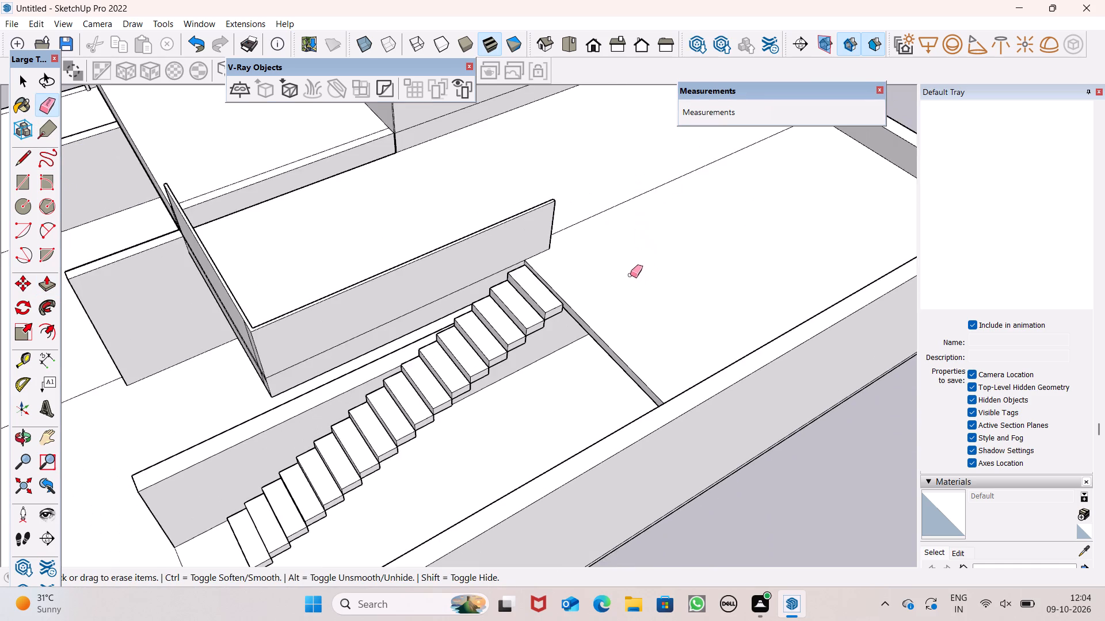
scroll(630, 275, "down", 3)
middle_click_drag(623, 336, 810, 234)
scroll(717, 263, "down", 2)
middle_click_drag(702, 300, 712, 292)
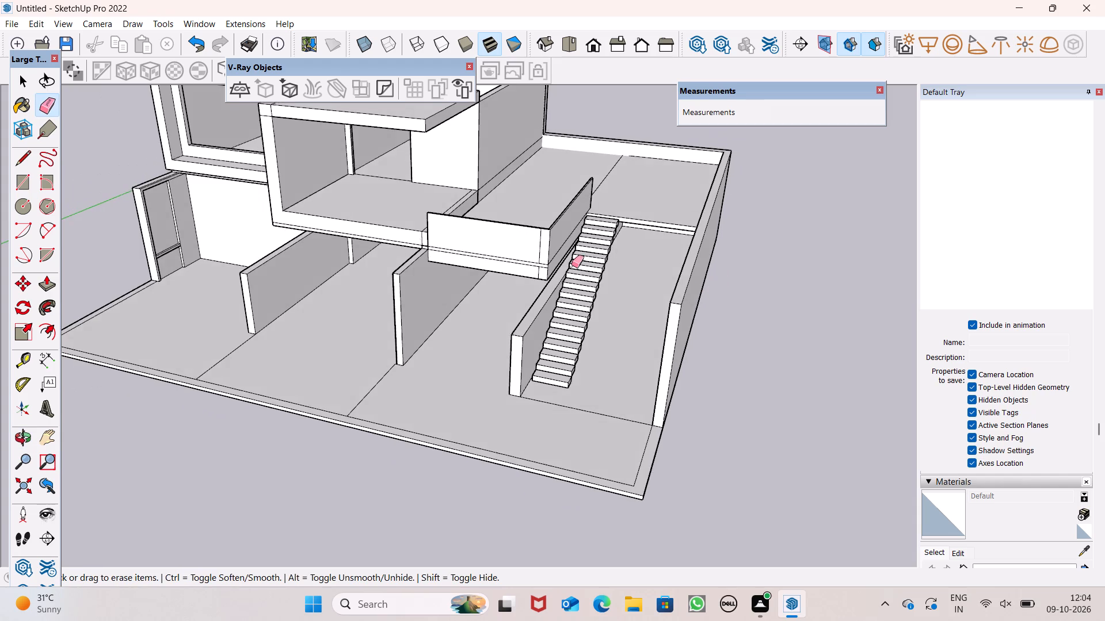
scroll(571, 265, "down", 1)
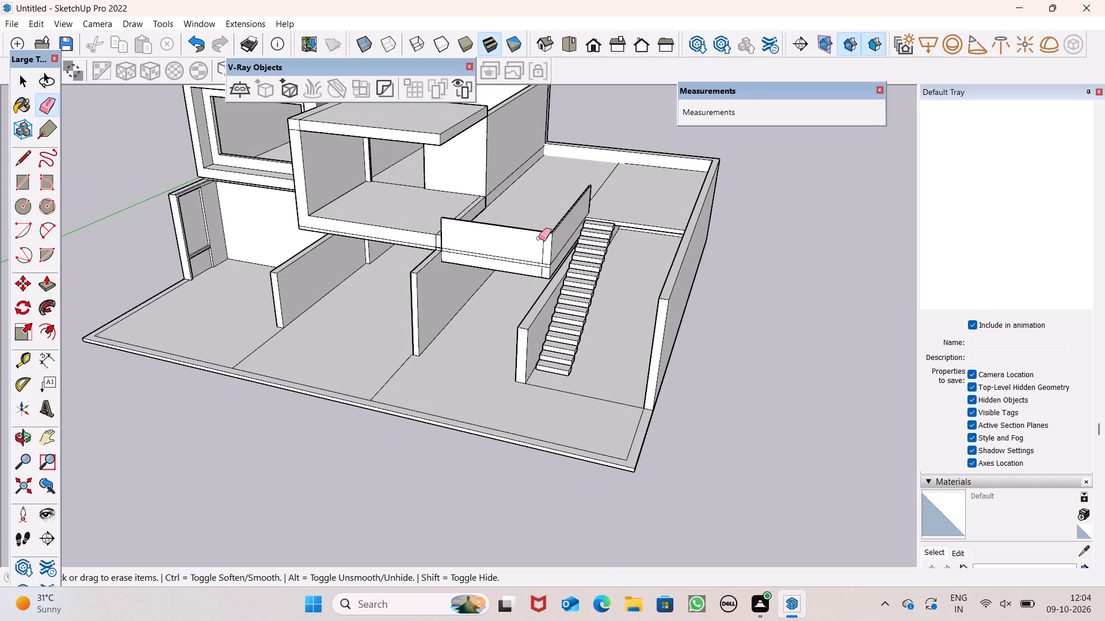
scroll(505, 269, "down", 5)
middle_click_drag(566, 308, 478, 346)
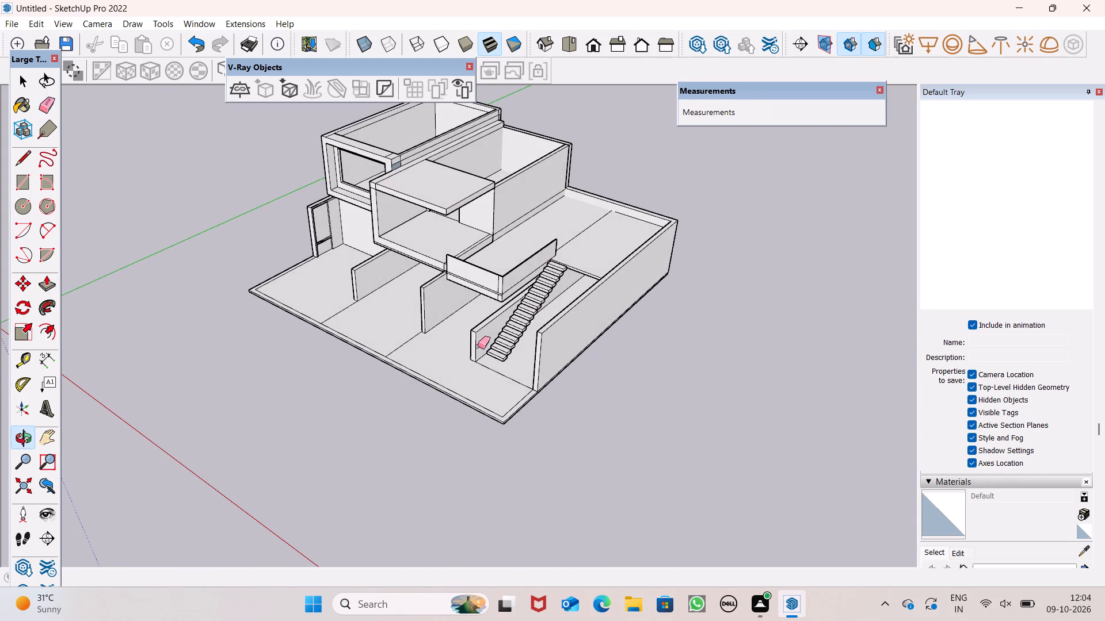
scroll(454, 294, "up", 1)
scroll(439, 240, "down", 1)
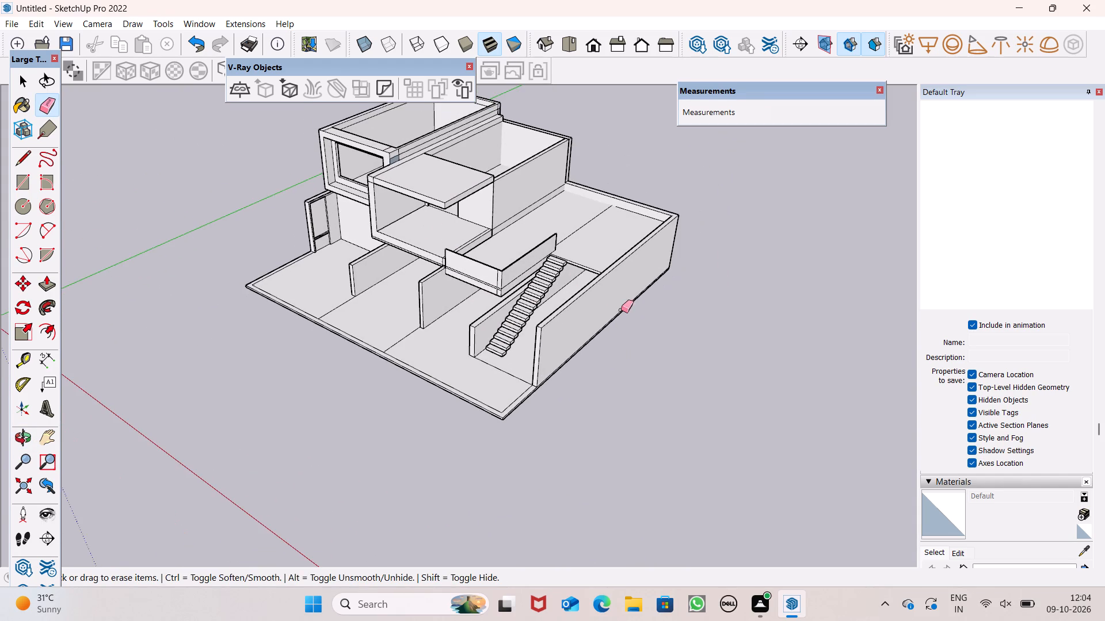
middle_click_drag(622, 310, 755, 348)
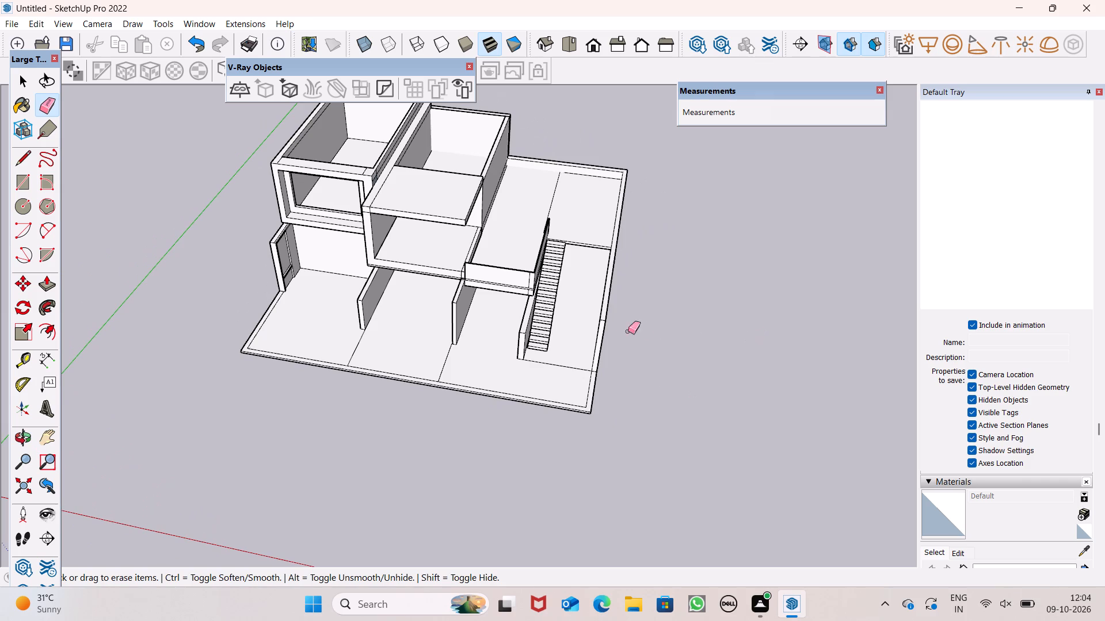
scroll(578, 310, "up", 2)
scroll(578, 310, "down", 1)
scroll(578, 310, "up", 3)
middle_click_drag(604, 331, 697, 297)
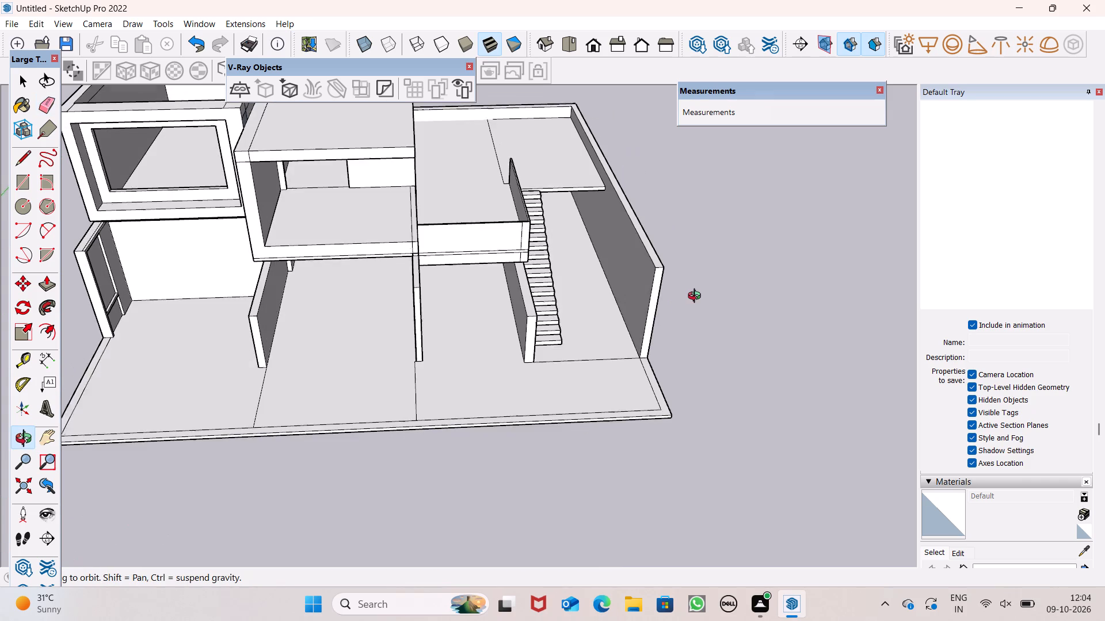
middle_click_drag(697, 297, 693, 290)
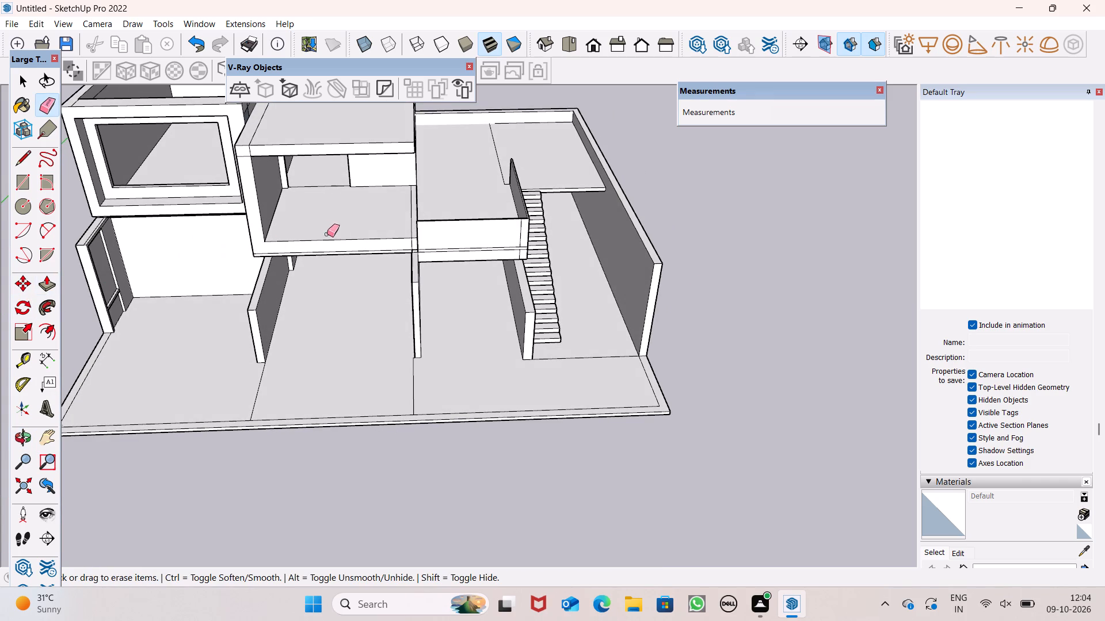
Undo the seam erasures, the landing widening and the terrace slab extension beside the staircase.
key("ctrl+z")
key("ctrl+z")
key("ctrl+z")
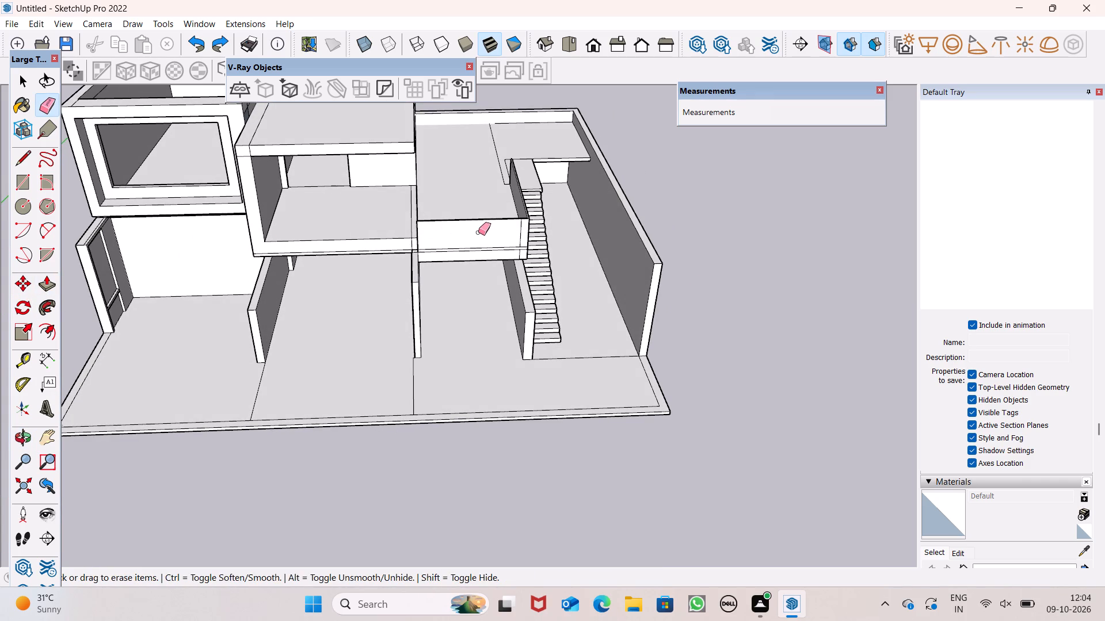
key("ctrl+z")
key("ctrl+z")
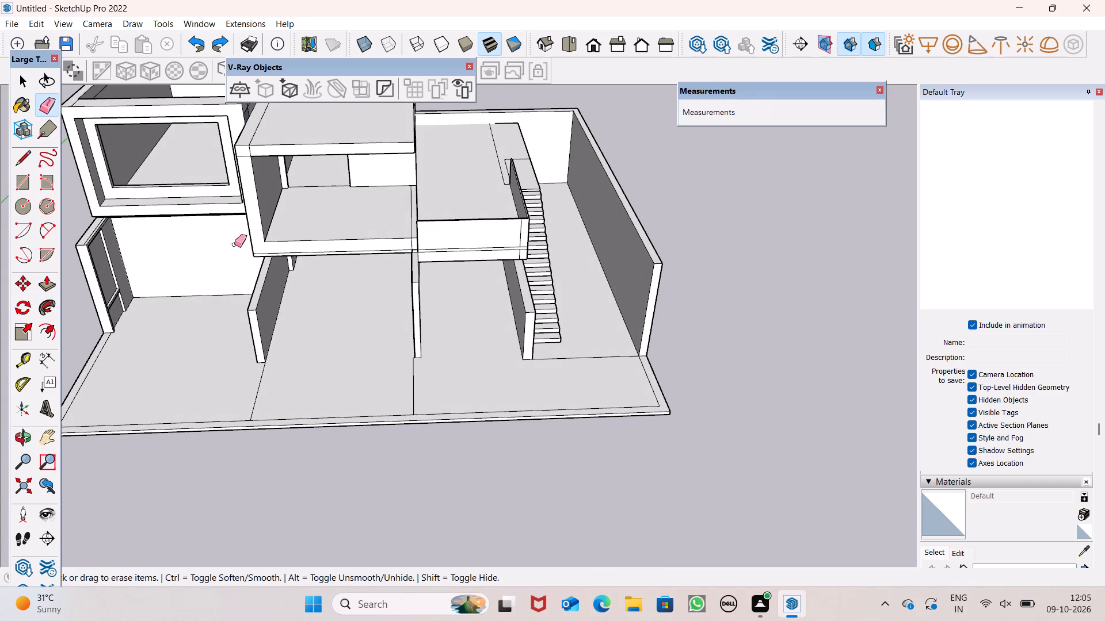
Push/Pull the inner face of the long outer wall beside the staircase inward, toward the stairs.
left_click(47, 290)
scroll(596, 275, "up", 4)
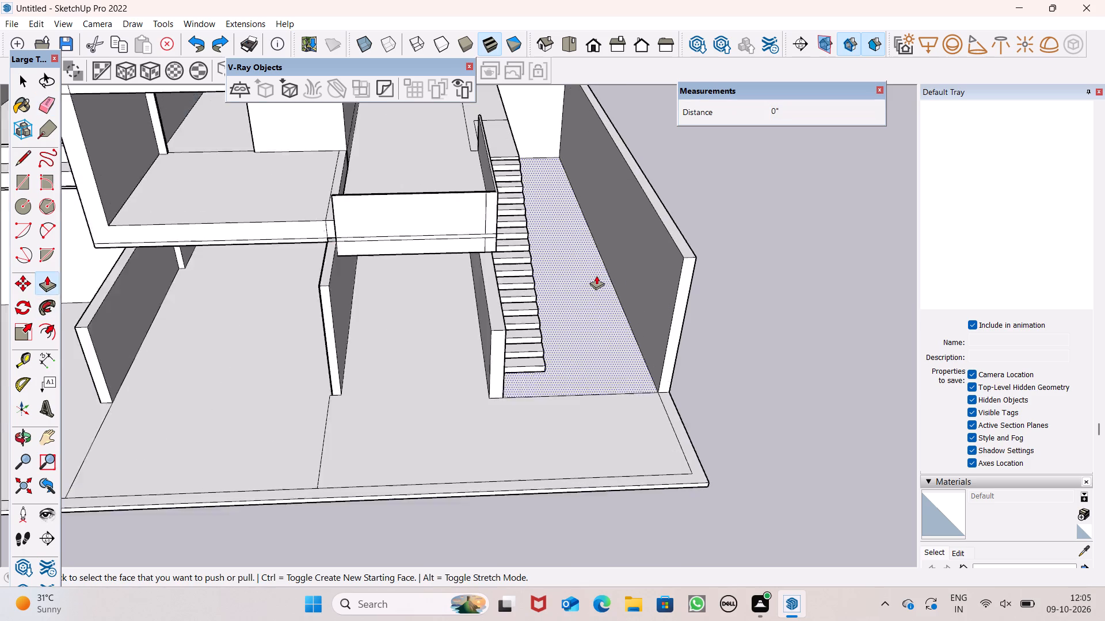
scroll(596, 275, "up", 2)
left_click_drag(652, 269, 580, 315)
left_click(581, 315)
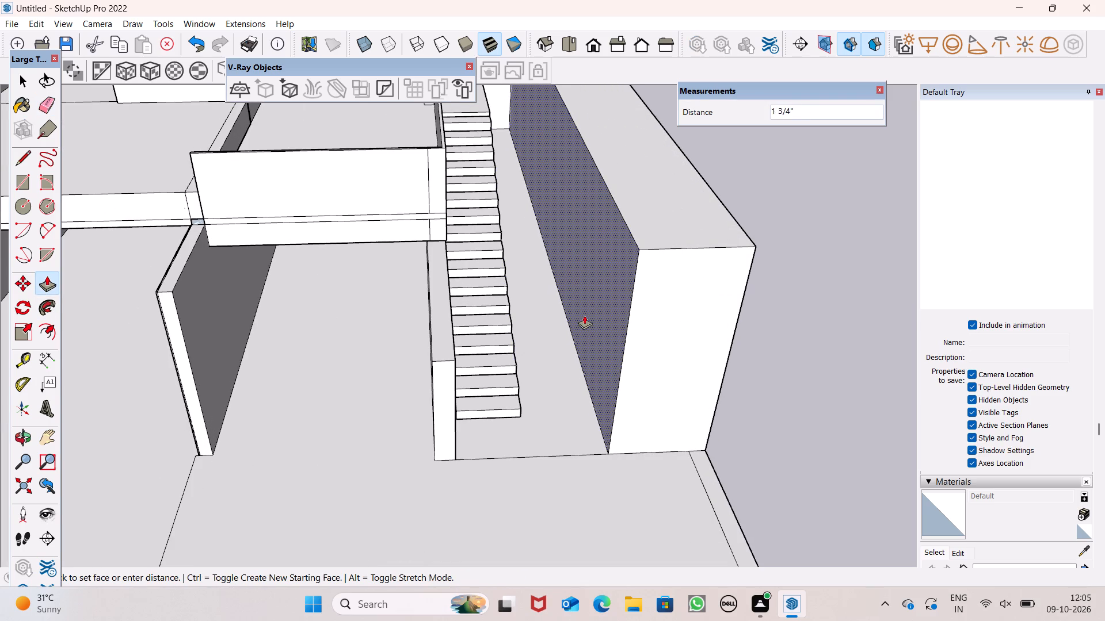
double_click(588, 315)
double_click(591, 315)
Push/Pull the outer face of the same long wall inward to thin the wall, finishing with a push of about 9 1/2".
scroll(559, 276, "down", 5)
middle_click_drag(696, 305, 470, 359)
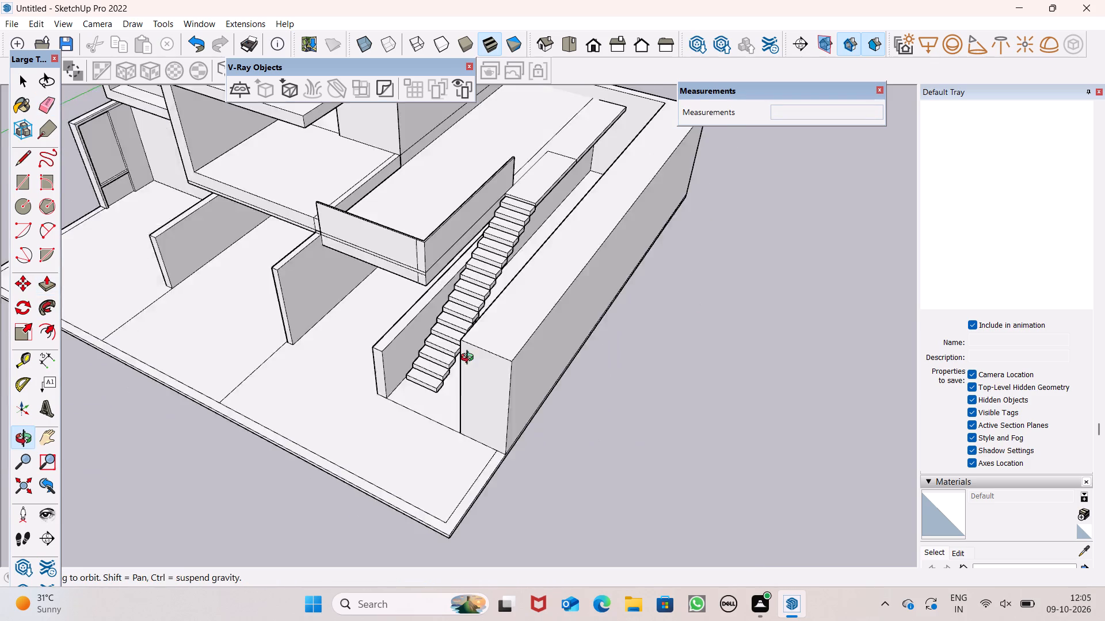
middle_click_drag(470, 359, 462, 361)
left_click_drag(489, 397, 476, 382)
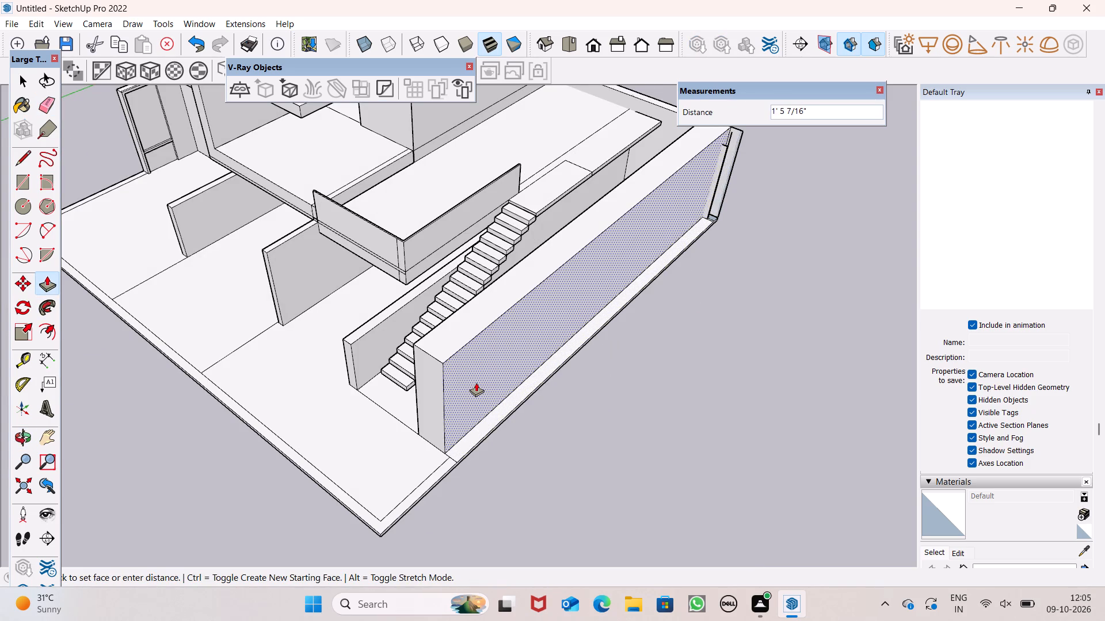
left_click_drag(476, 382, 466, 375)
double_click(466, 375)
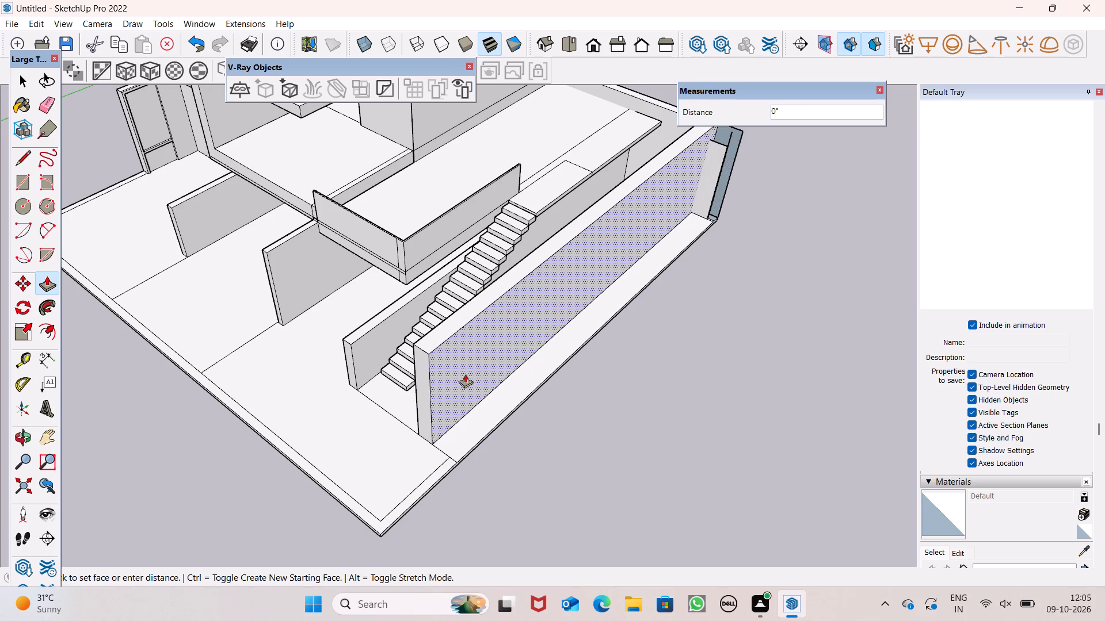
left_click_drag(463, 373, 456, 366)
Erase the leftover wall stub edges and stray line on the end wall at the back corner, outside the shifted wall.
scroll(592, 251, "down", 2)
scroll(643, 147, "up", 3)
scroll(643, 147, "down", 1)
middle_click_drag(712, 167, 698, 197)
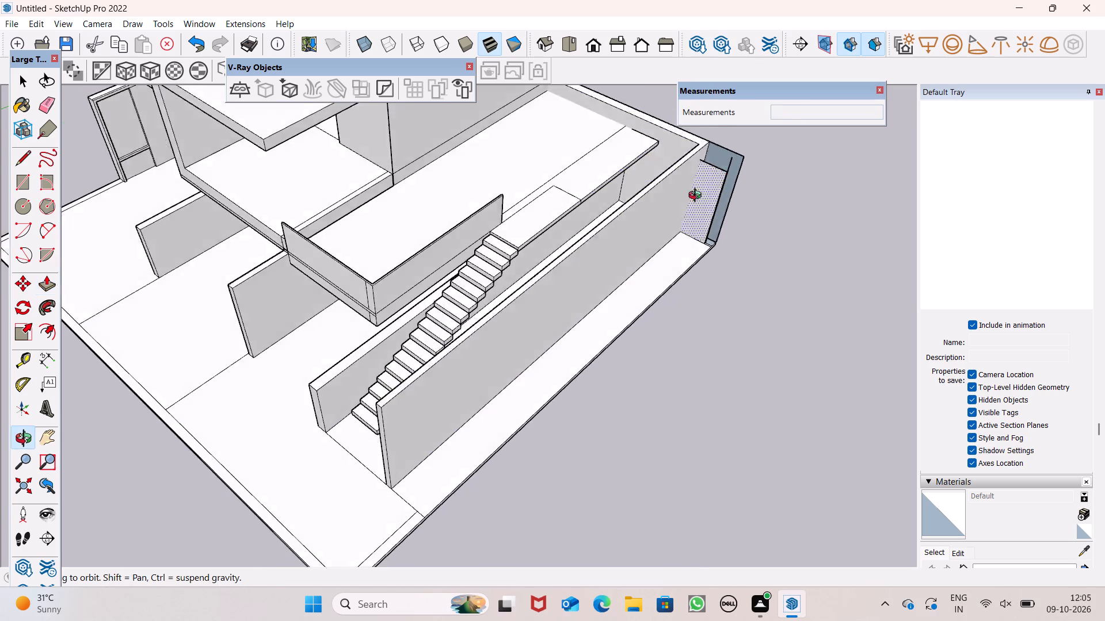
middle_click_drag(698, 197, 481, 263)
scroll(551, 263, "up", 1)
scroll(608, 334, "up", 4)
scroll(542, 251, "down", 6)
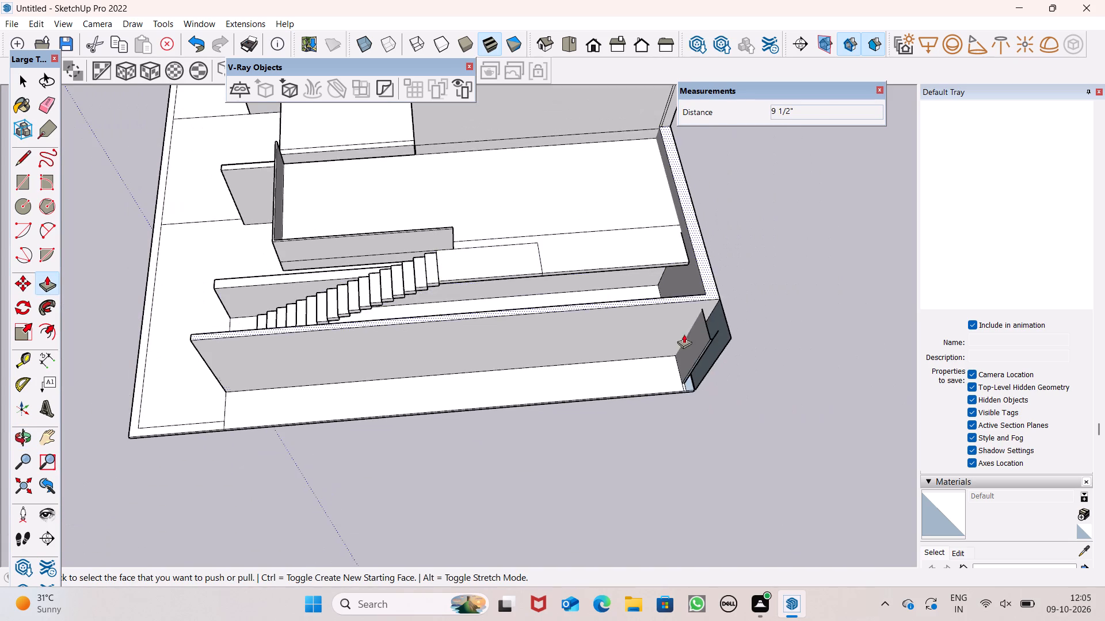
middle_click_drag(684, 333, 661, 324)
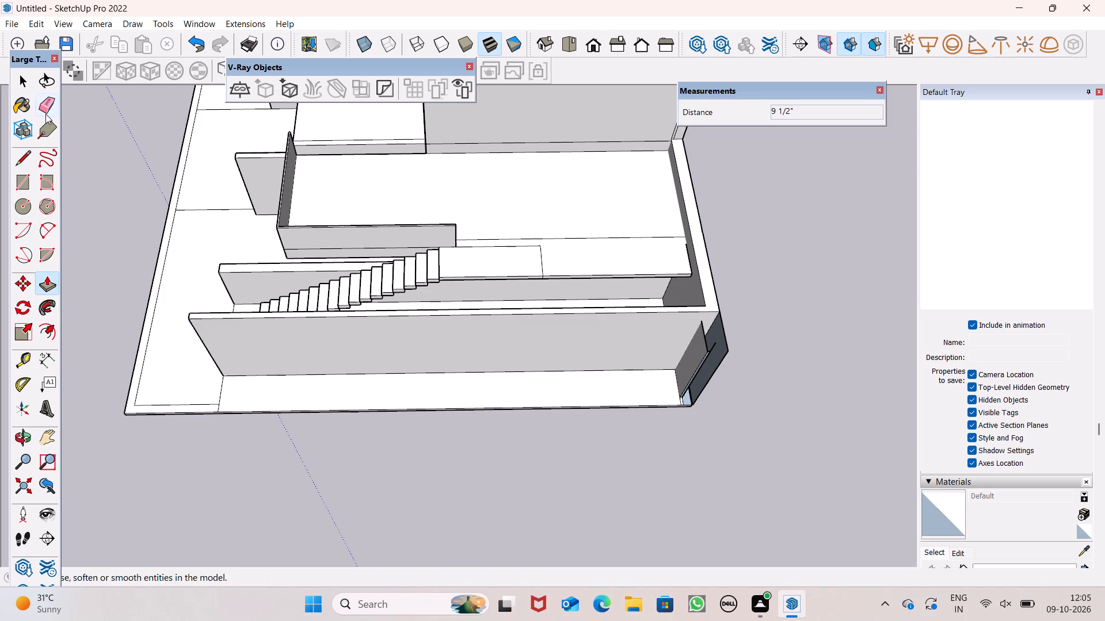
left_click(46, 114)
scroll(695, 401, "up", 7)
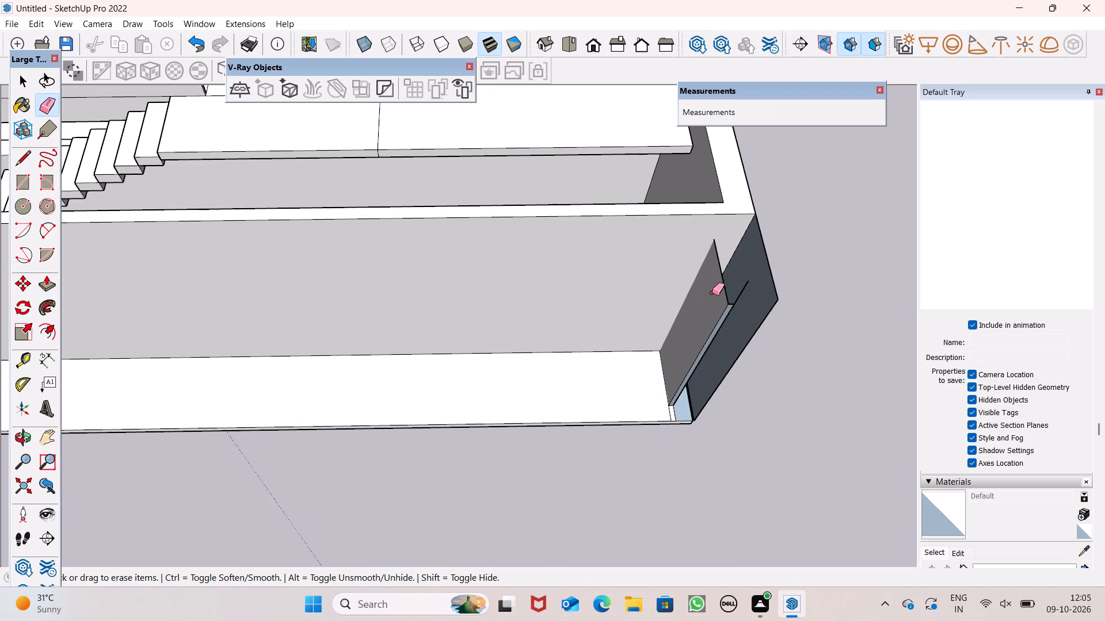
left_click_drag(737, 285, 731, 316)
left_click_drag(732, 315, 736, 297)
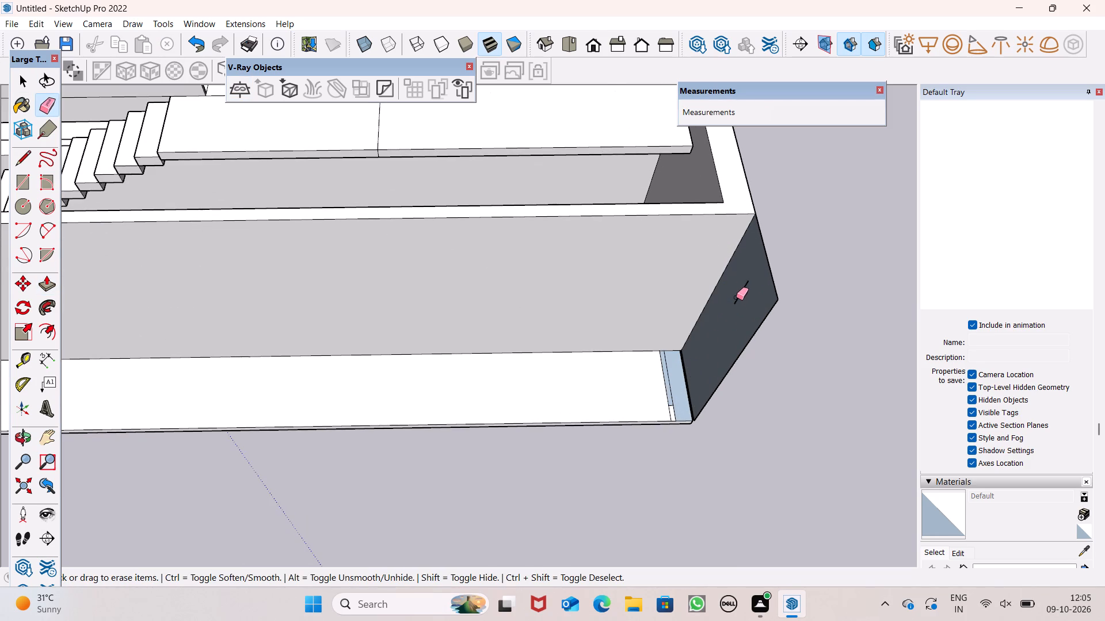
left_click_drag(736, 297, 721, 345)
Push/Pull the staircase landing's long side face outward about 4' 5/8" to meet the shifted outer wall.
scroll(437, 352, "down", 7)
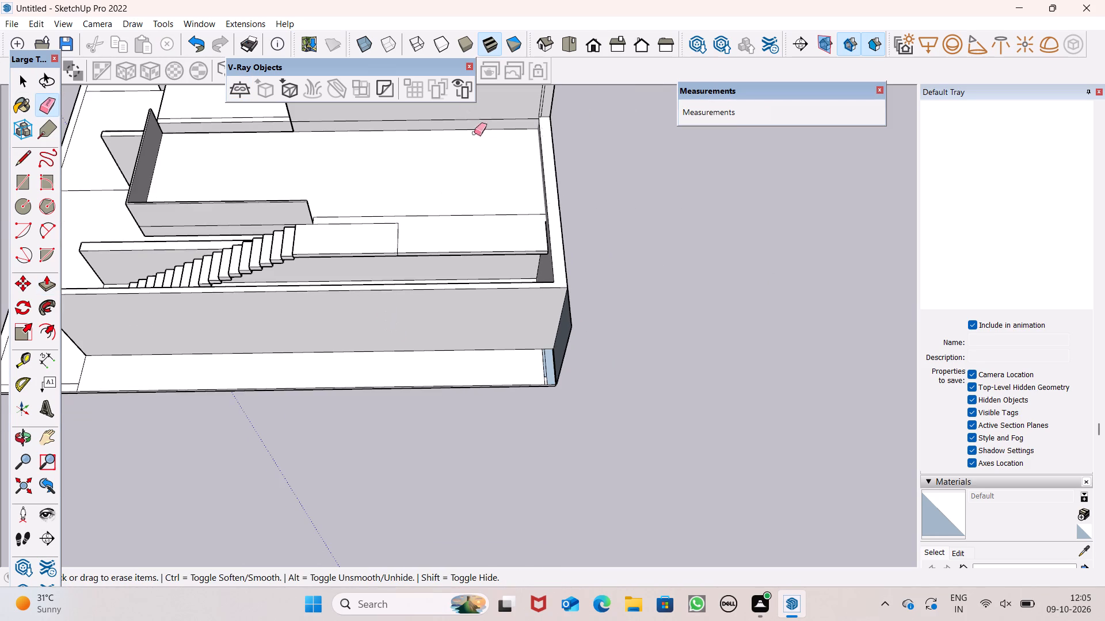
left_click(47, 293)
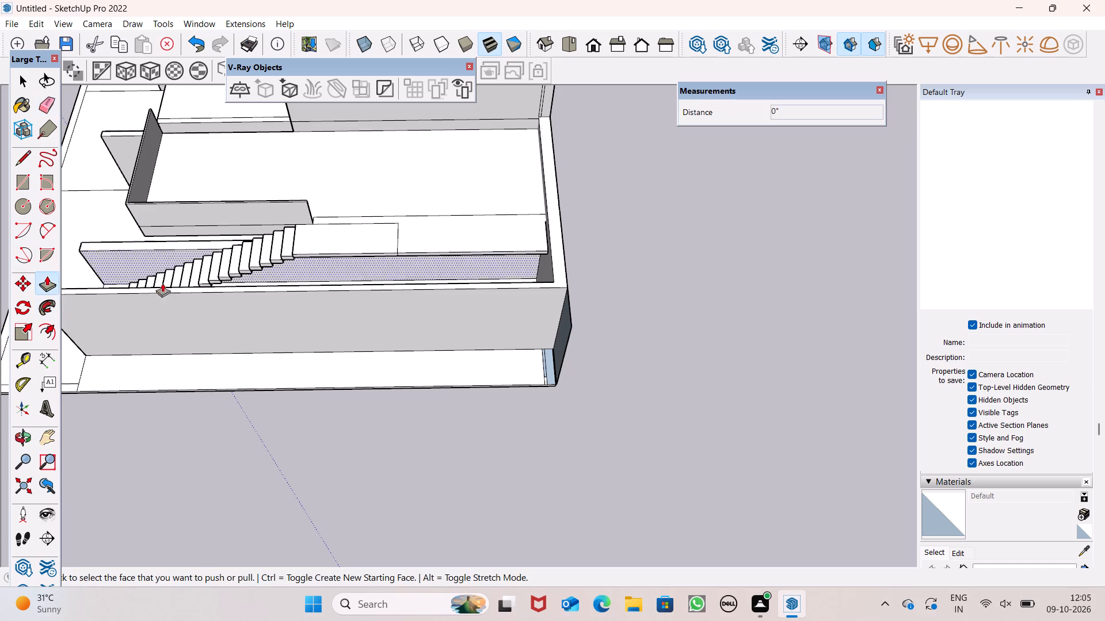
scroll(359, 269, "up", 7)
scroll(453, 294, "up", 1)
middle_click_drag(454, 308, 525, 357)
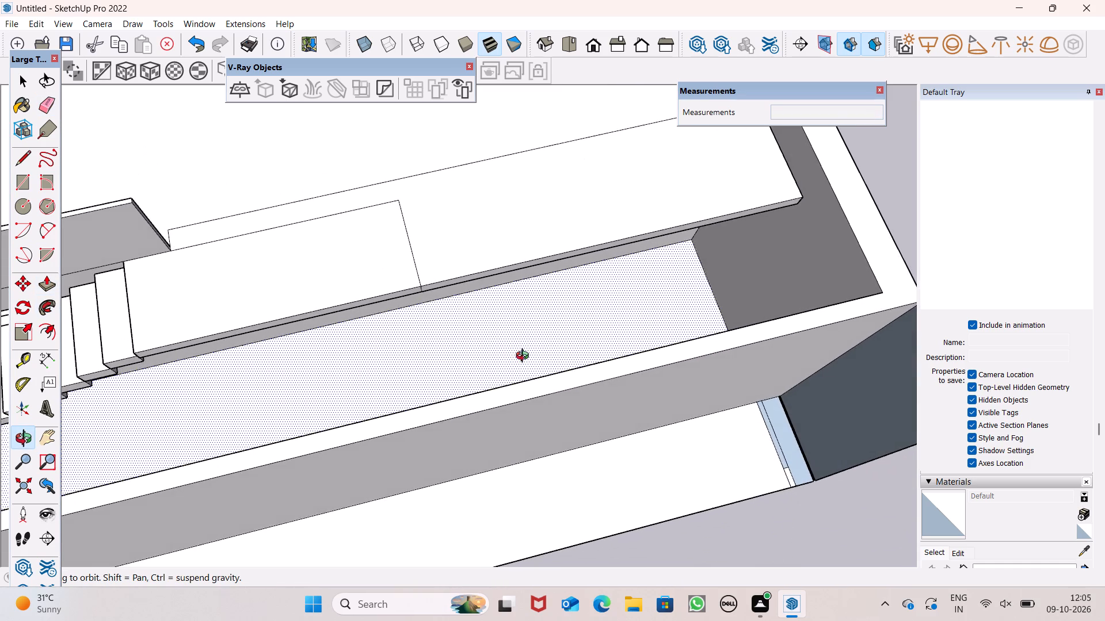
middle_click_drag(525, 357, 557, 325)
scroll(507, 284, "down", 1)
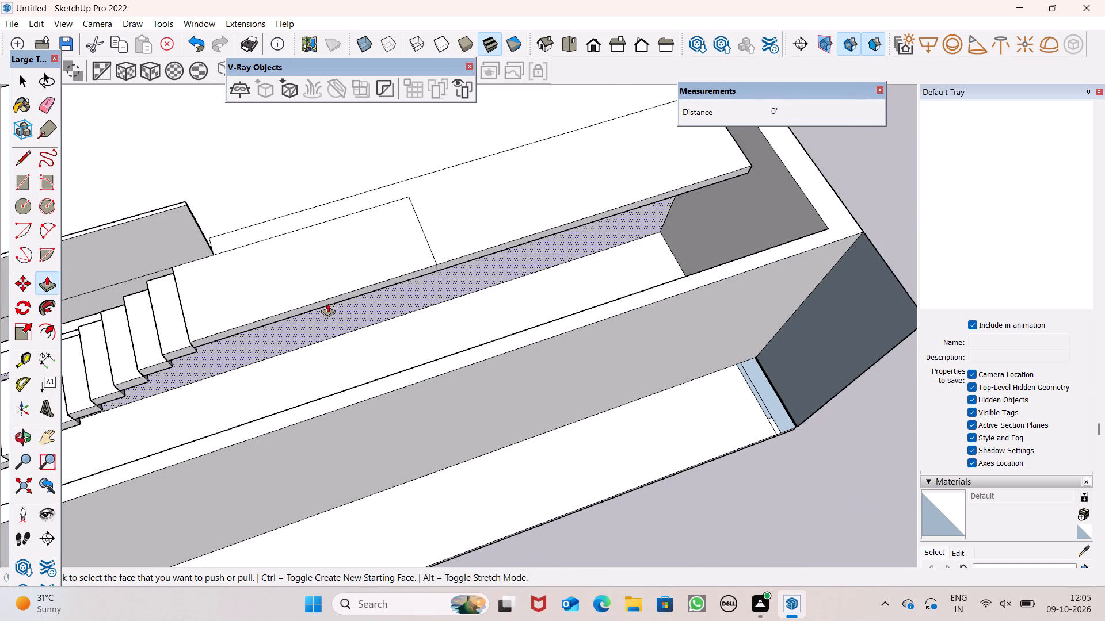
left_click_drag(303, 310, 314, 331)
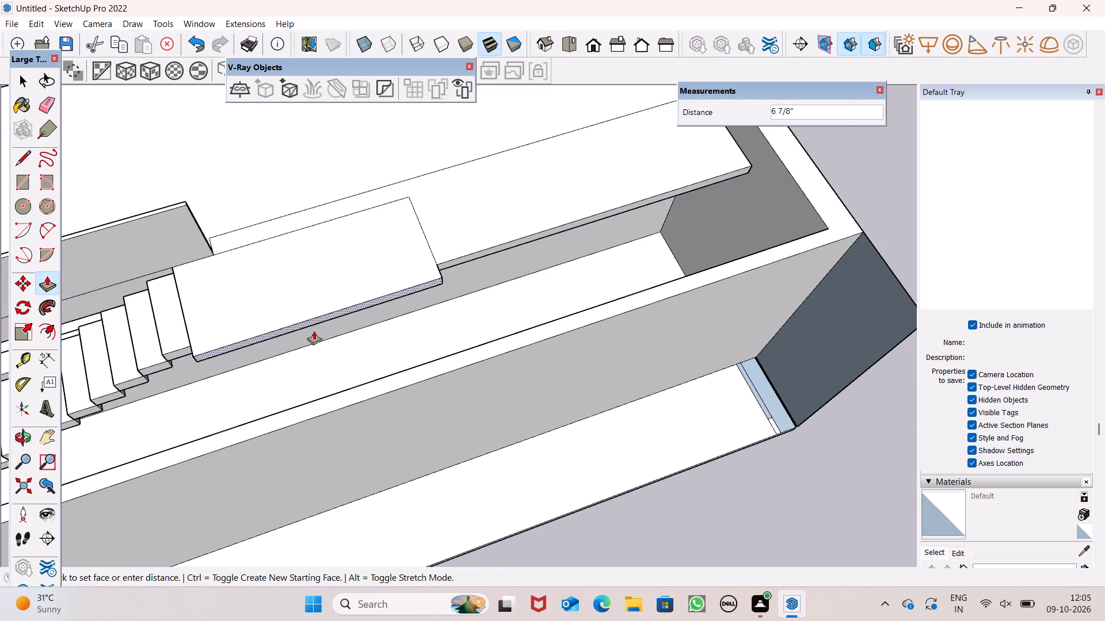
left_click_drag(314, 331, 336, 392)
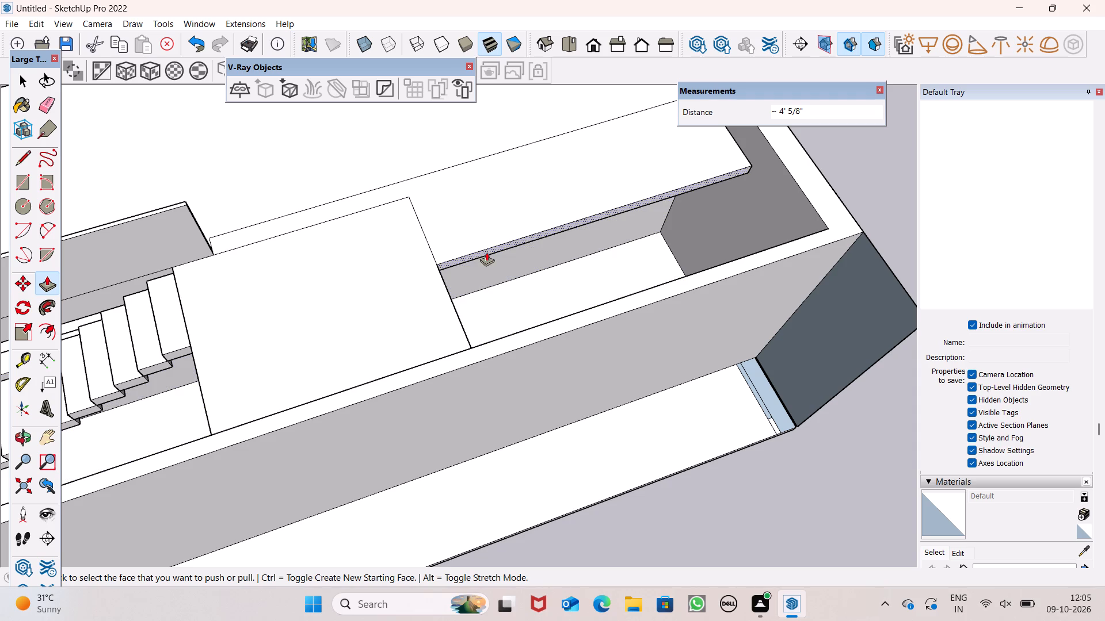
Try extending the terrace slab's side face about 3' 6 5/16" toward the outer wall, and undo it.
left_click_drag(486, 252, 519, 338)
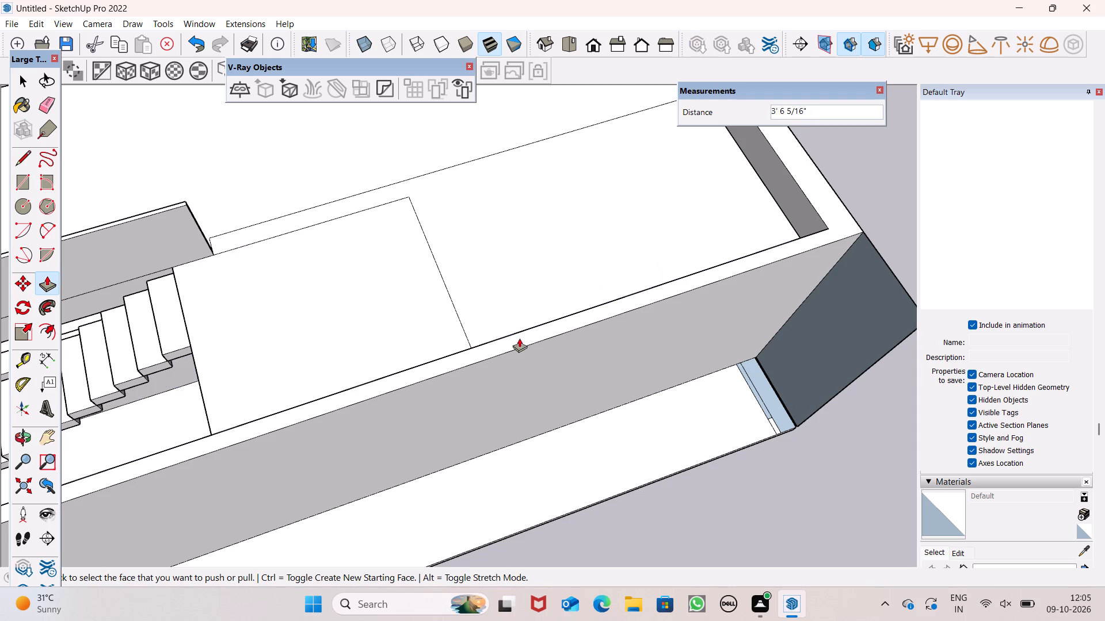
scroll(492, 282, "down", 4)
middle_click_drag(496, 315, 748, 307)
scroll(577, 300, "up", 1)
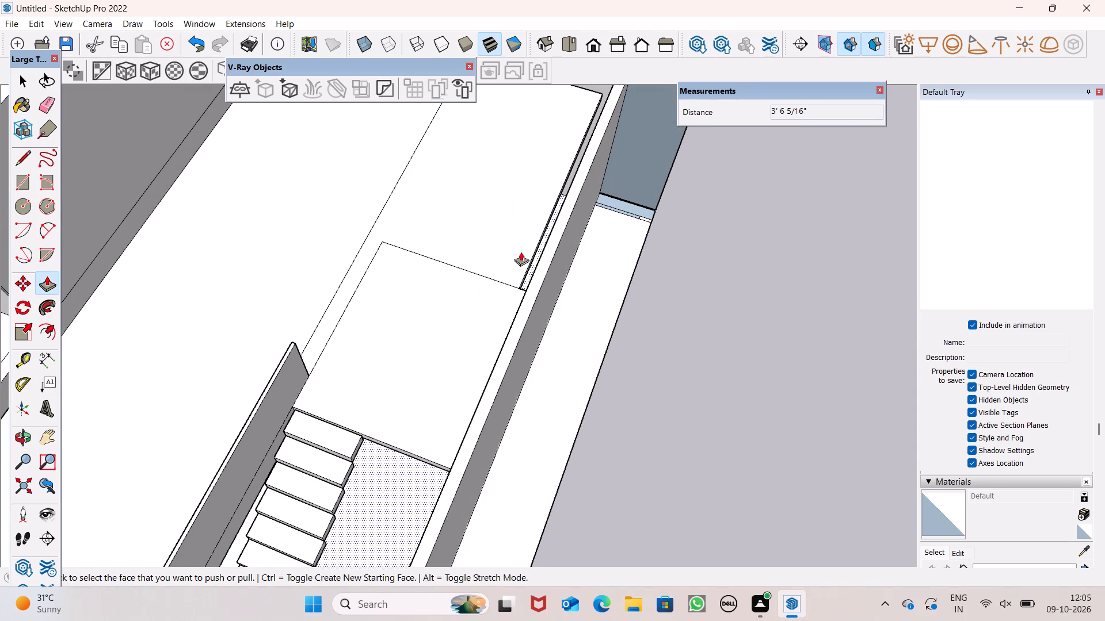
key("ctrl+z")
Push/Pull the terrace slab's side face beyond the landing outward about 4' 5/8" to meet the outer wall.
scroll(472, 267, "up", 2)
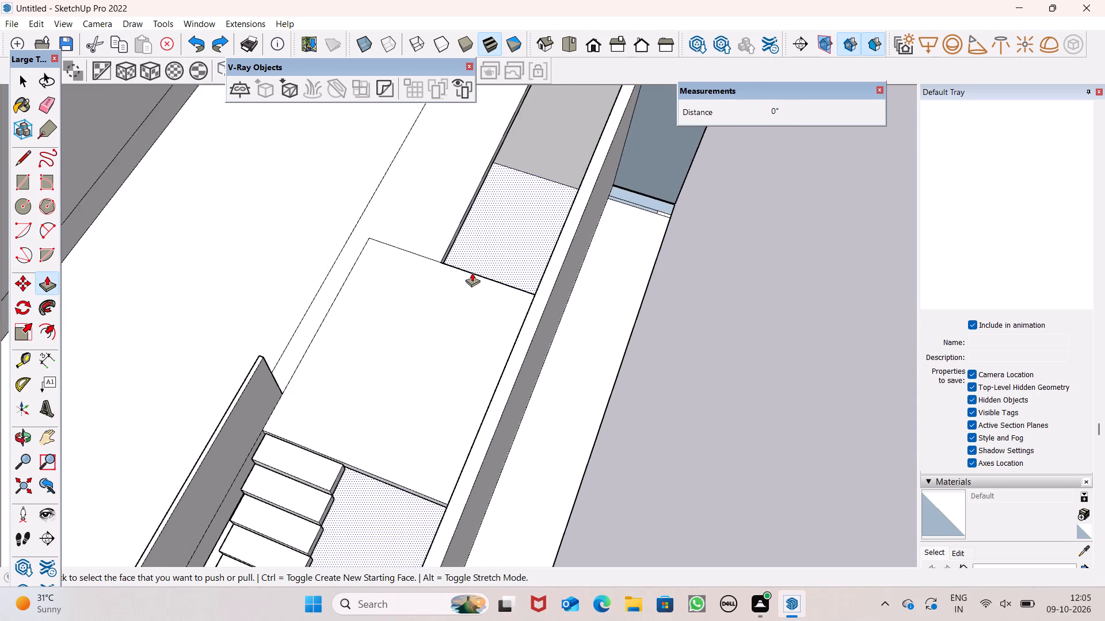
scroll(472, 273, "up", 4)
left_click_drag(430, 253, 463, 258)
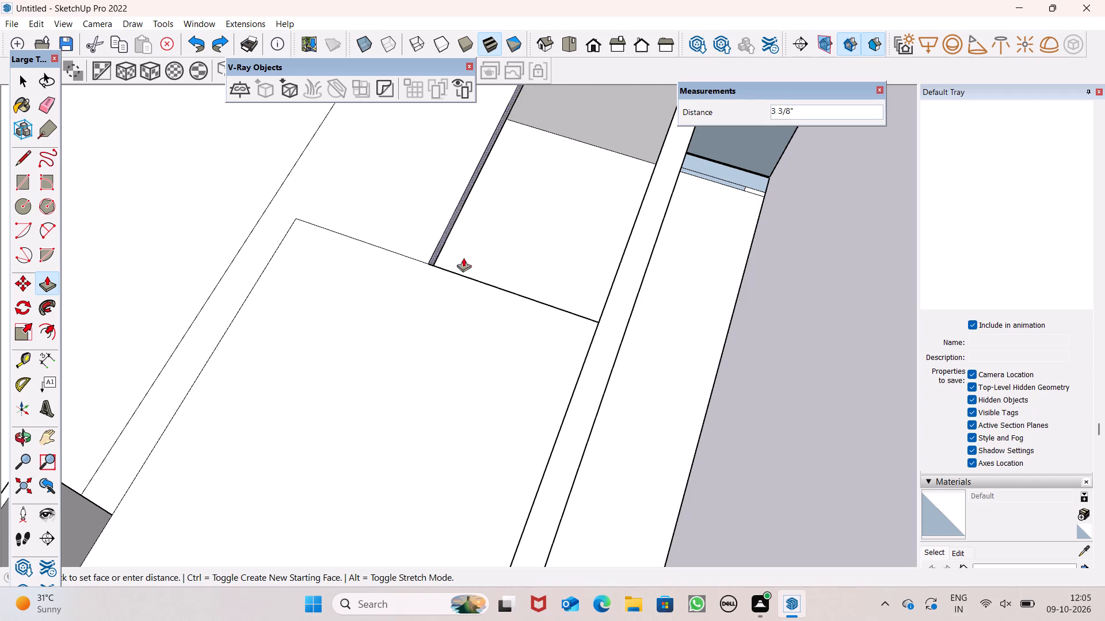
left_click_drag(463, 258, 607, 307)
scroll(582, 213, "down", 4)
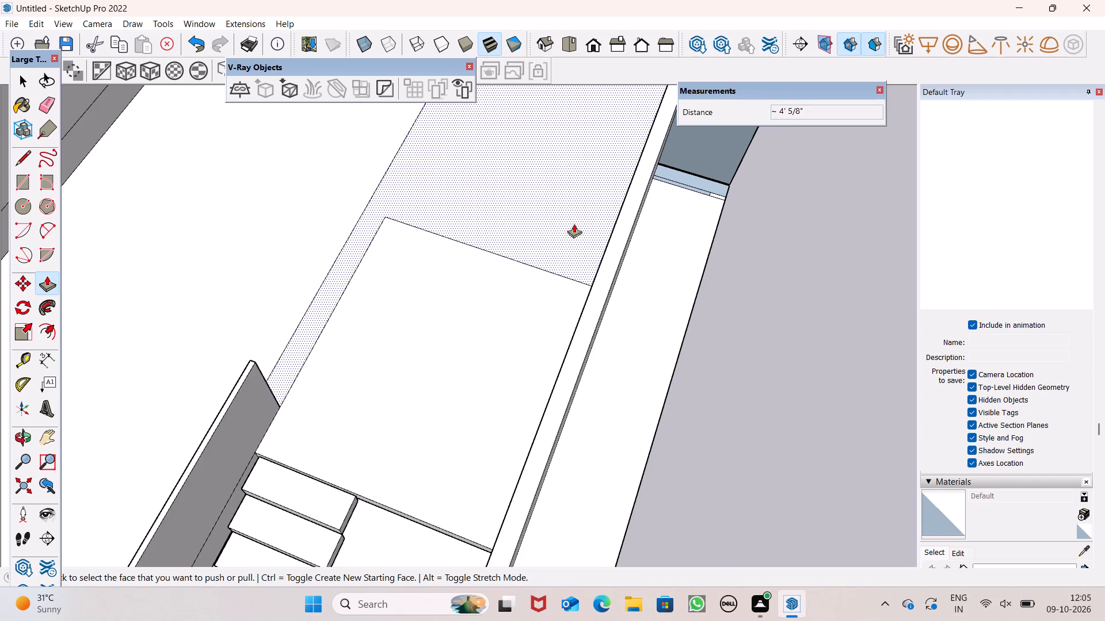
Erase the seam edges around the landing and along the terrace to merge them into one floor face.
scroll(574, 264, "down", 5)
left_click(41, 97)
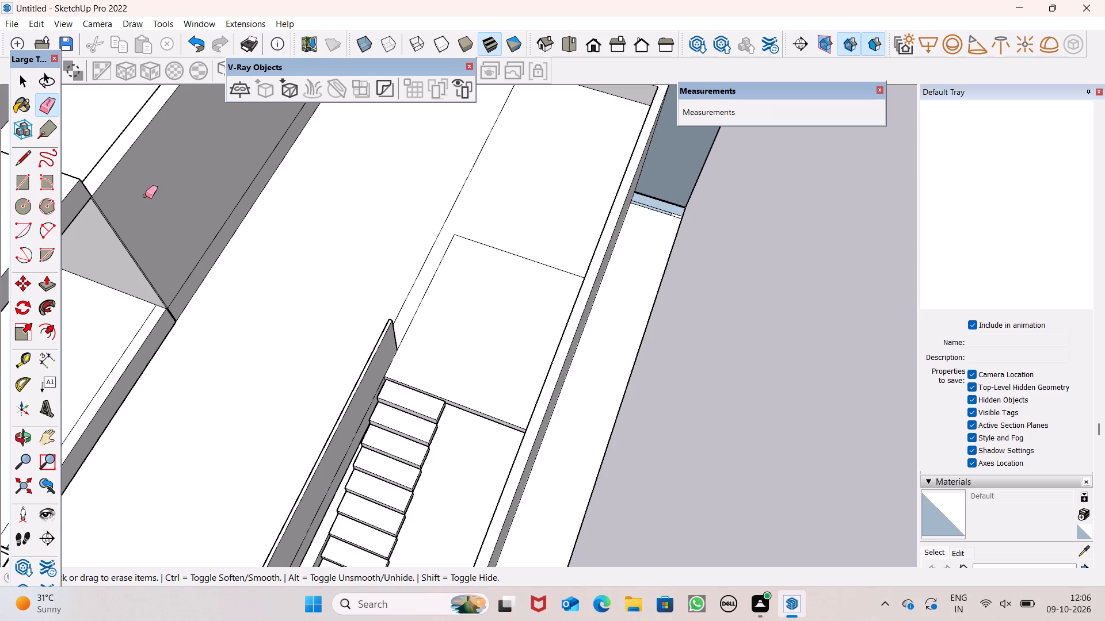
left_click_drag(485, 241, 460, 248)
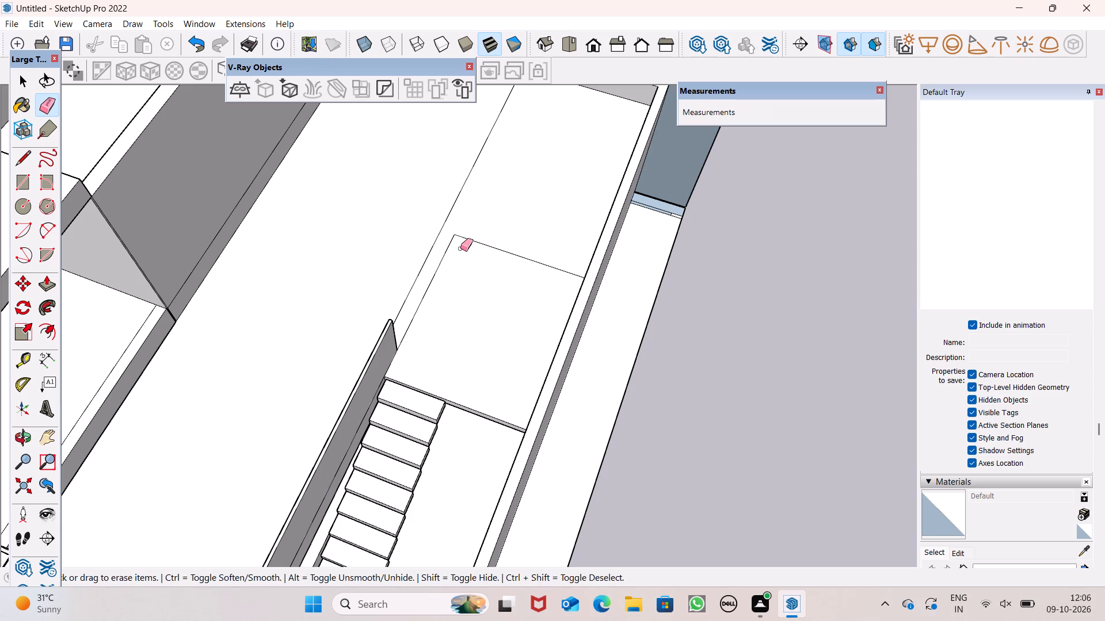
left_click_drag(460, 248, 468, 245)
left_click(469, 245)
left_click_drag(459, 246, 439, 262)
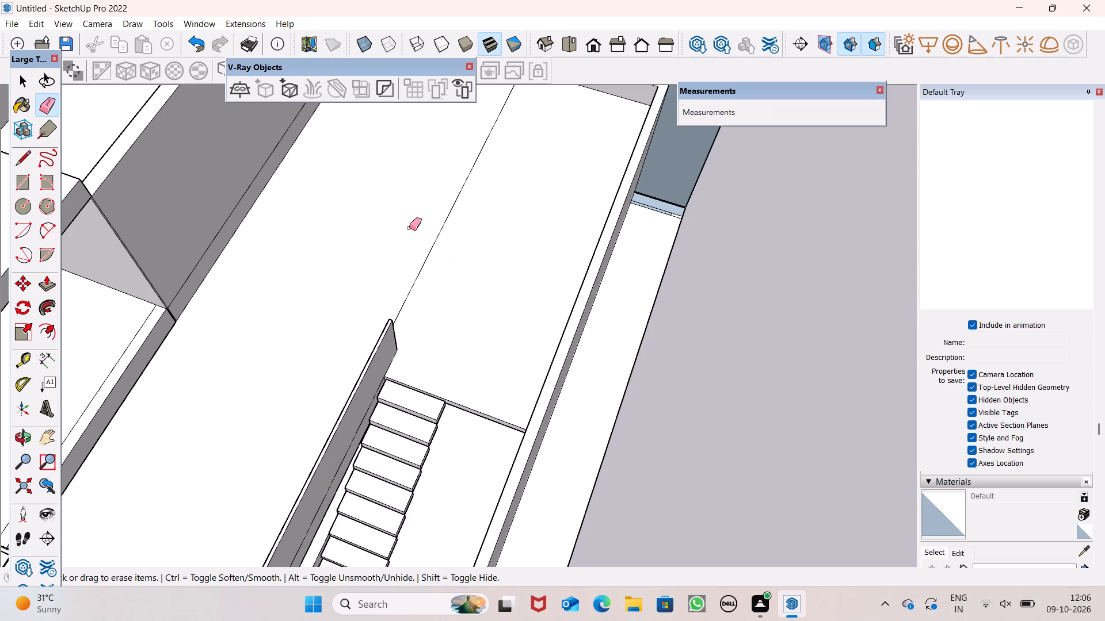
scroll(404, 229, "down", 3)
scroll(433, 297, "down", 4)
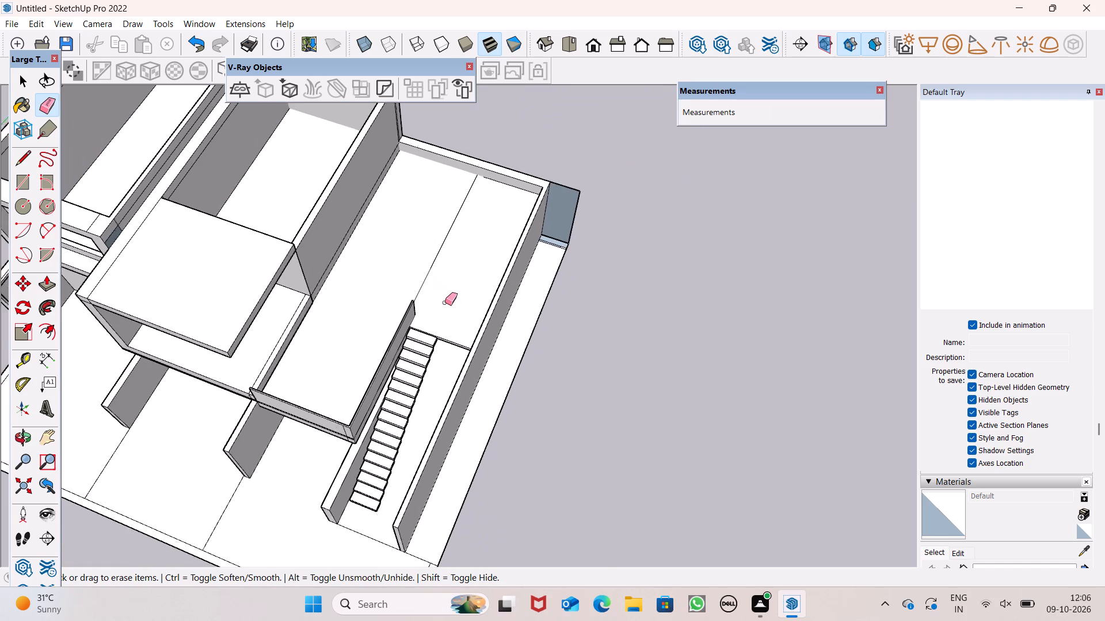
scroll(445, 302, "down", 2)
left_click_drag(430, 283, 411, 278)
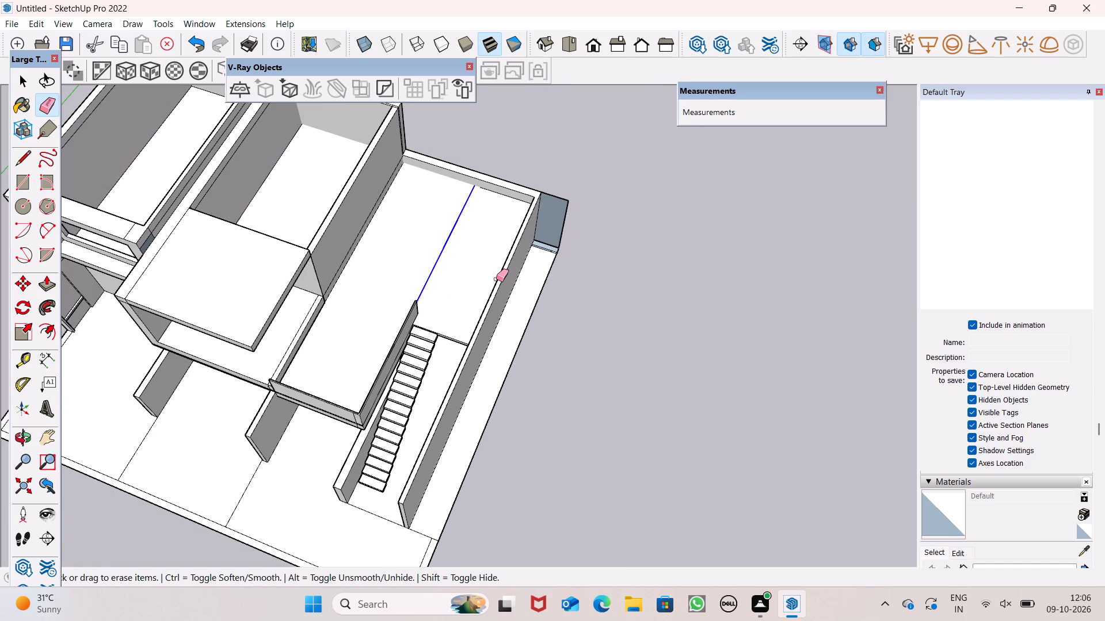
Draw a vertical line down the long outer wall's end, marking off the end wall's thickness as a narrow strip face.
scroll(519, 354, "down", 4)
middle_click_drag(502, 414, 421, 212)
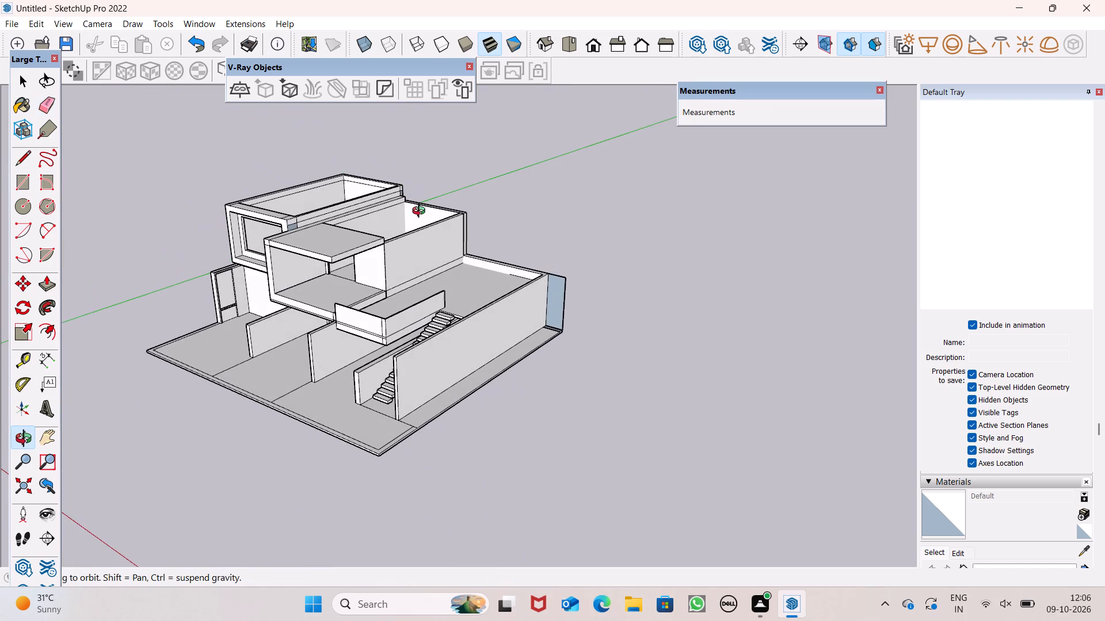
middle_click_drag(421, 212, 358, 293)
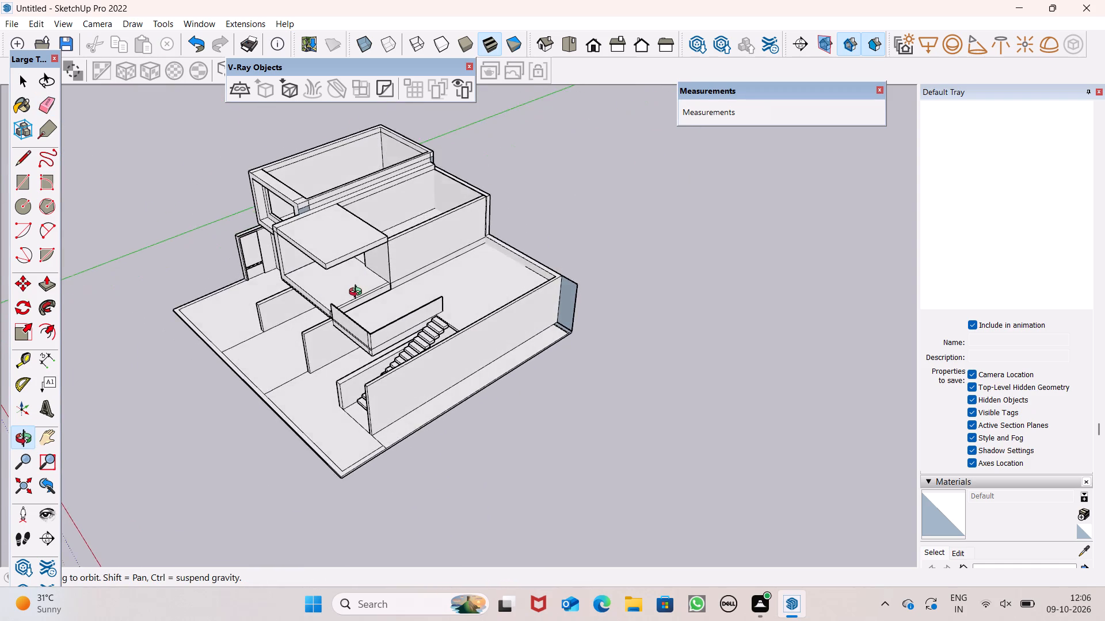
middle_click_drag(358, 293, 282, 355)
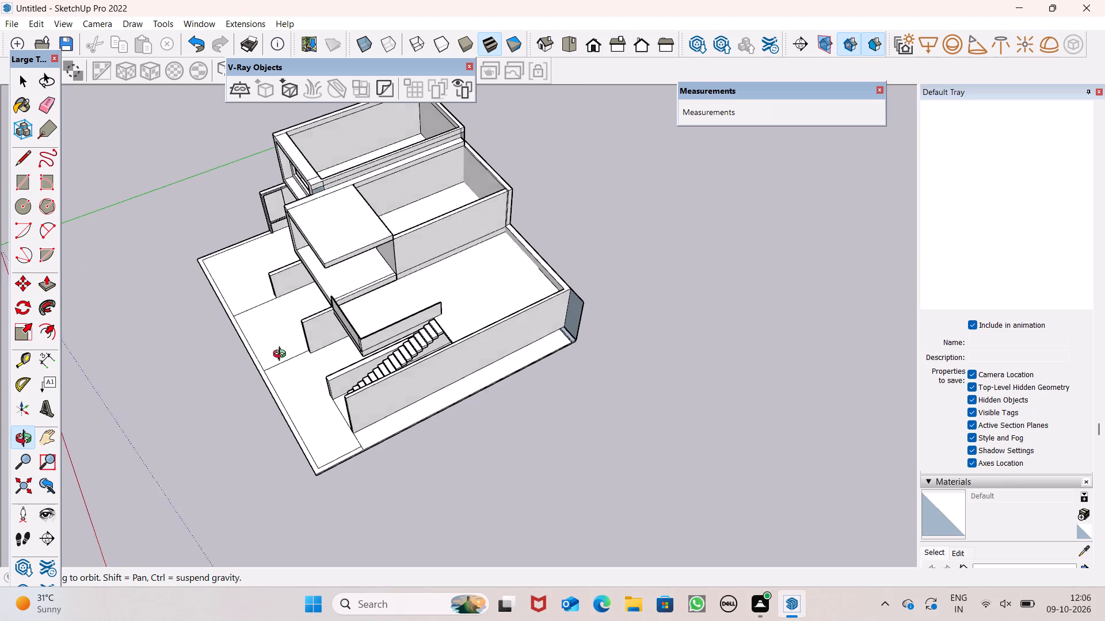
middle_click_drag(282, 355, 237, 350)
scroll(494, 426, "up", 4)
scroll(601, 366, "up", 3)
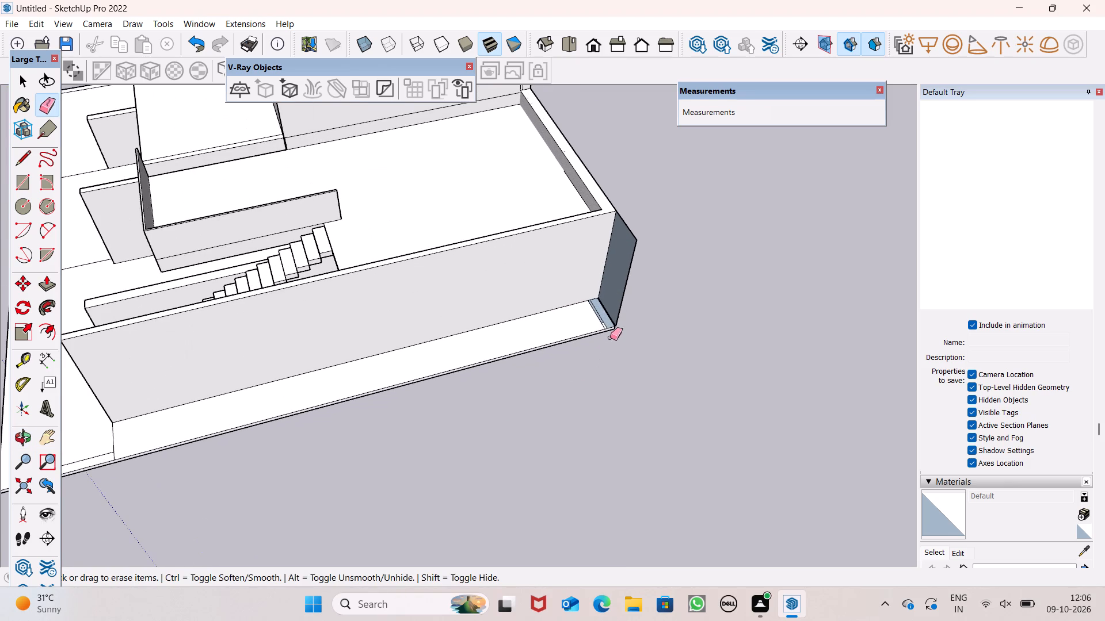
scroll(618, 376, "up", 1)
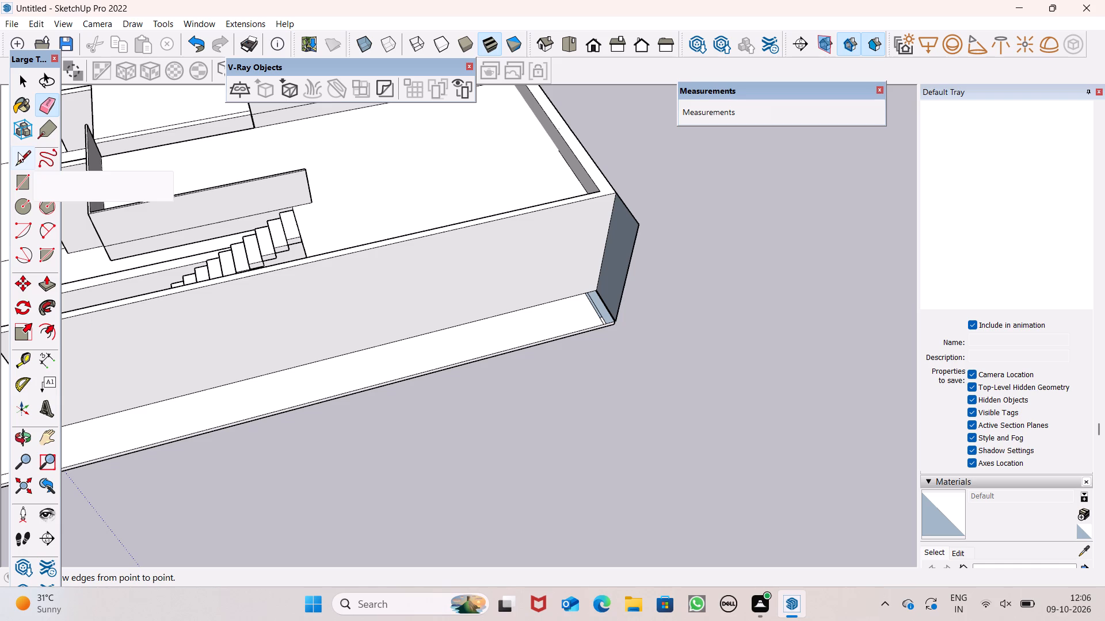
left_click(22, 166)
middle_click_drag(538, 319, 474, 308)
scroll(609, 246, "up", 3)
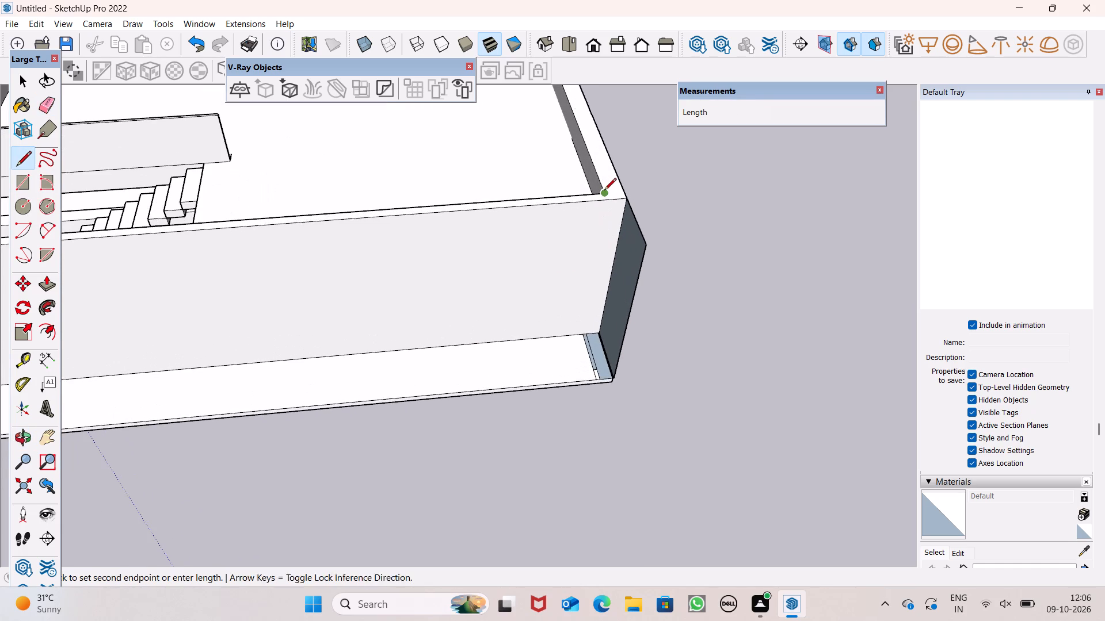
left_click(604, 191)
left_click(604, 205)
left_click(605, 205)
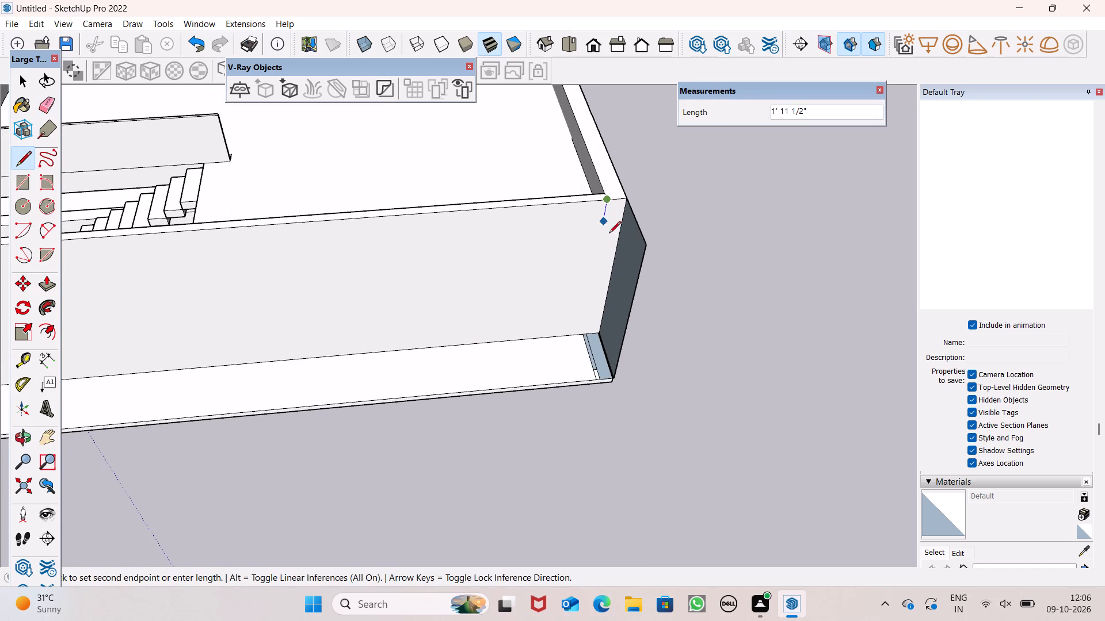
left_click(588, 336)
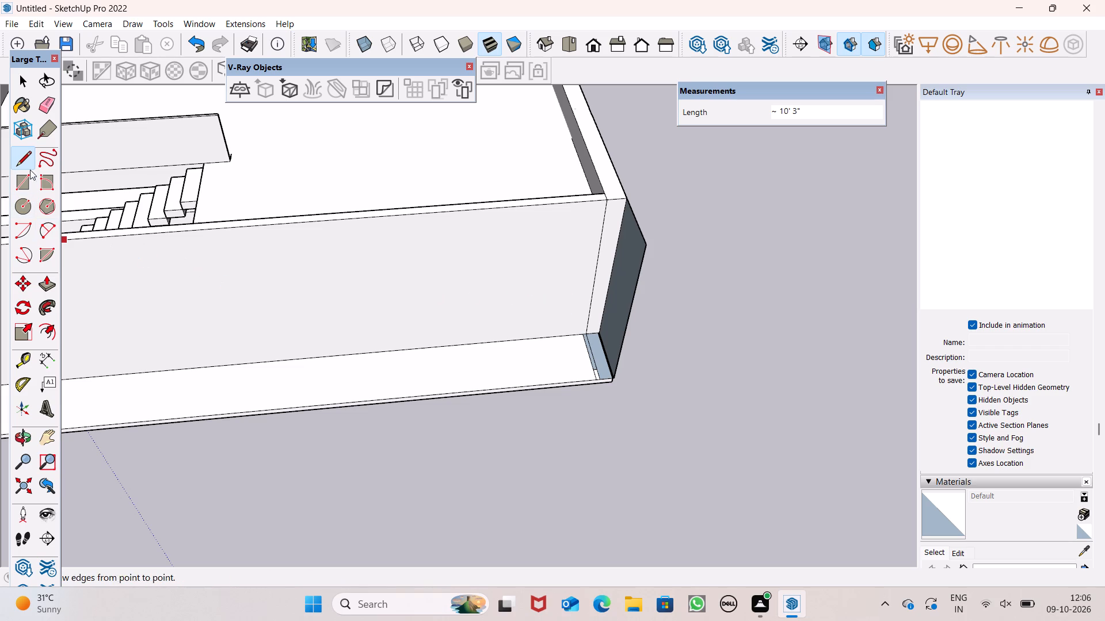
Push/Pull the narrow strip face at the end wall outward 3' 6 5/16" to the base slab's edge.
left_click(49, 282)
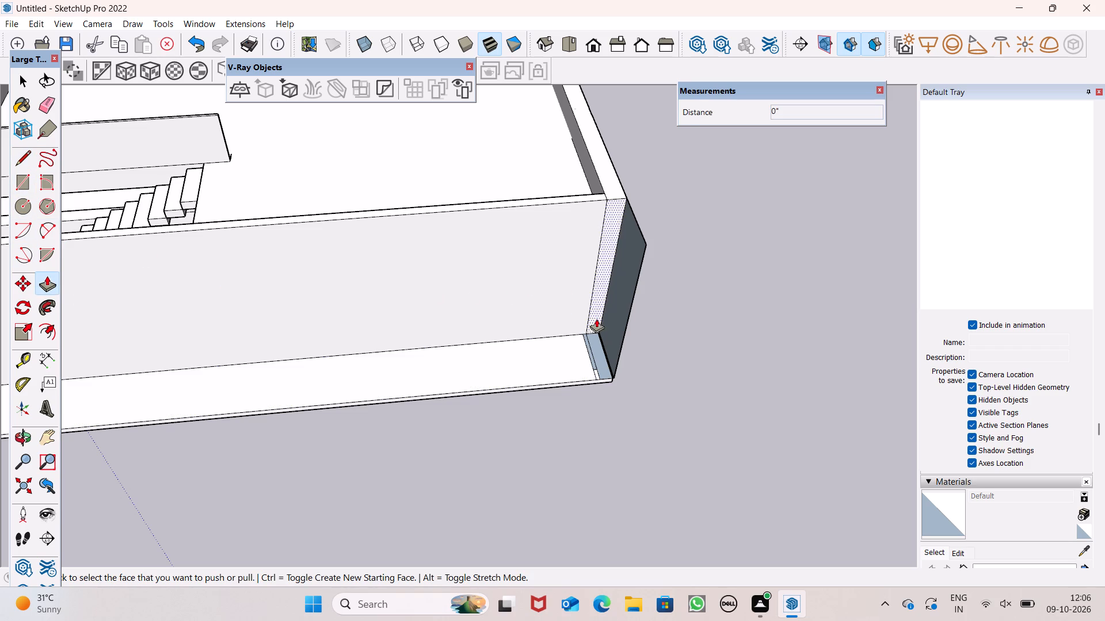
left_click_drag(597, 301, 619, 350)
middle_click_drag(606, 412, 771, 354)
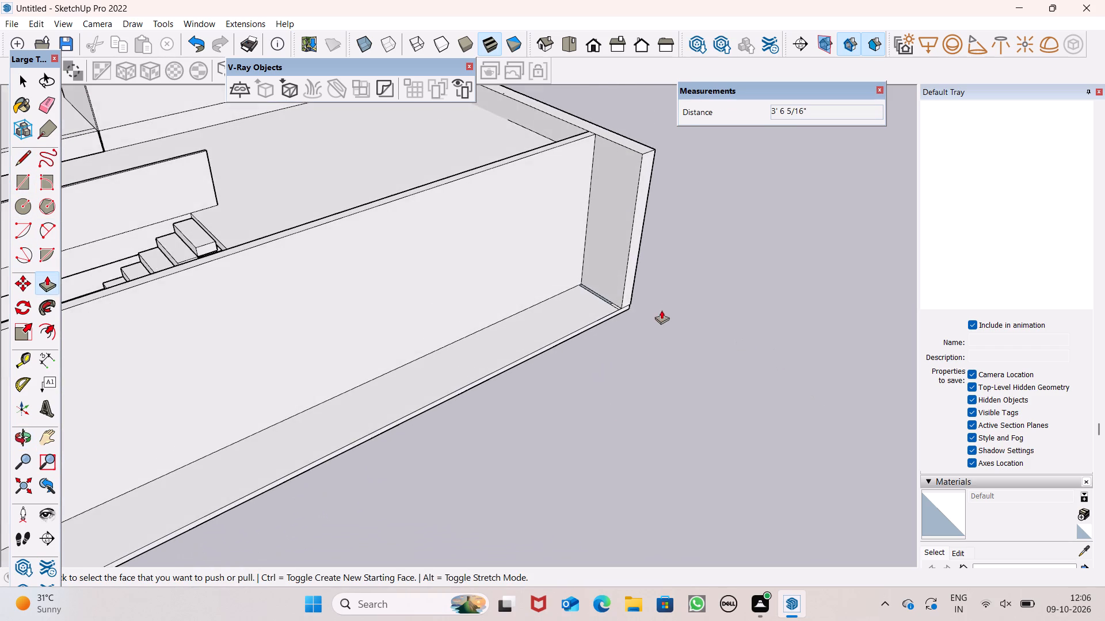
scroll(661, 310, "up", 3)
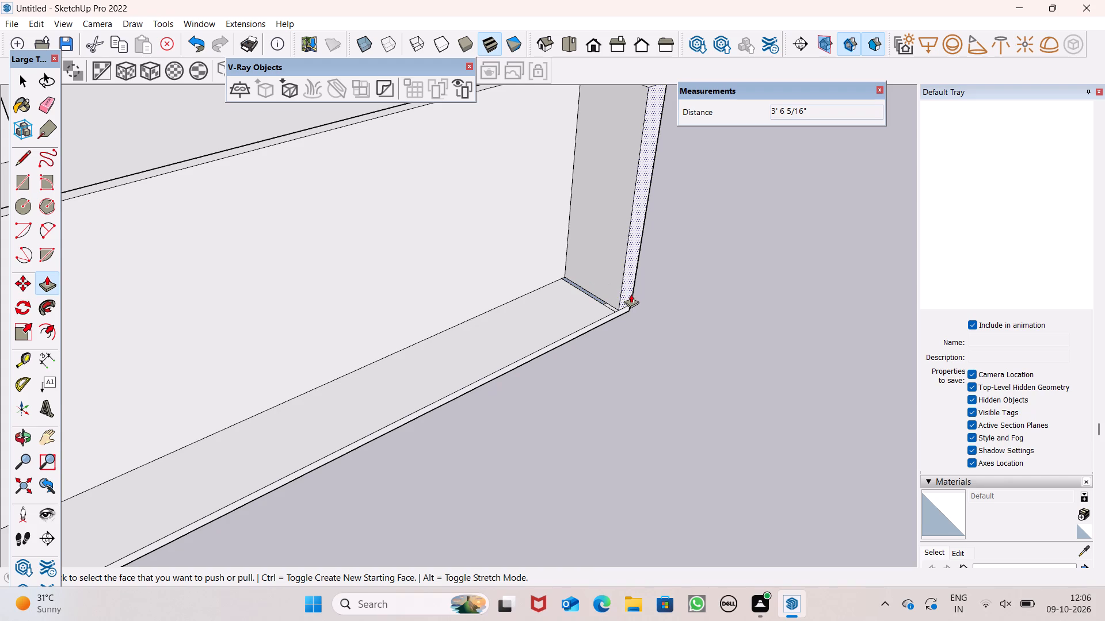
left_click_drag(631, 294, 609, 313)
Examine the corner where the extended end wall meets the base slab, from above and from below.
scroll(624, 344, "down", 2)
scroll(618, 330, "up", 2)
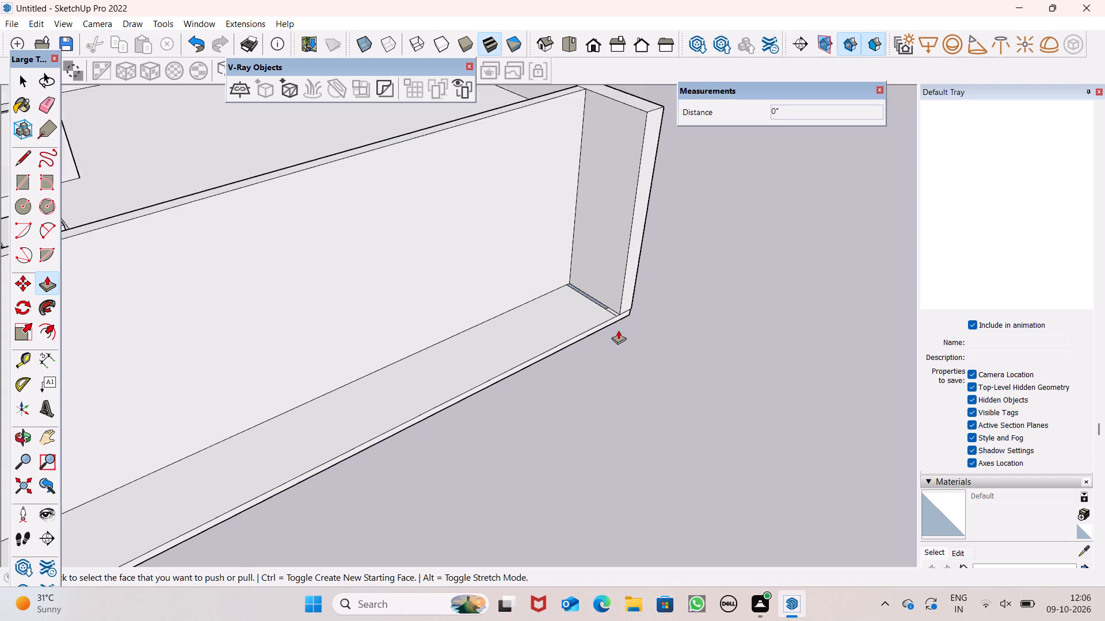
scroll(618, 330, "up", 5)
scroll(643, 284, "up", 4)
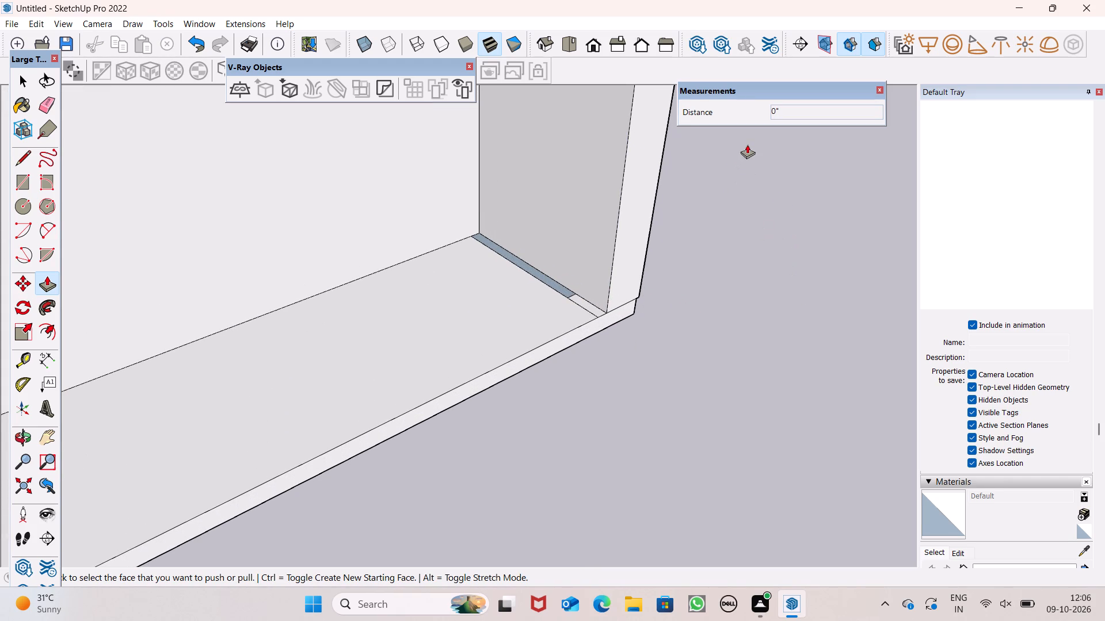
scroll(729, 298, "down", 1)
scroll(729, 298, "up", 1)
scroll(705, 289, "down", 1)
scroll(677, 278, "up", 2)
scroll(655, 367, "up", 3)
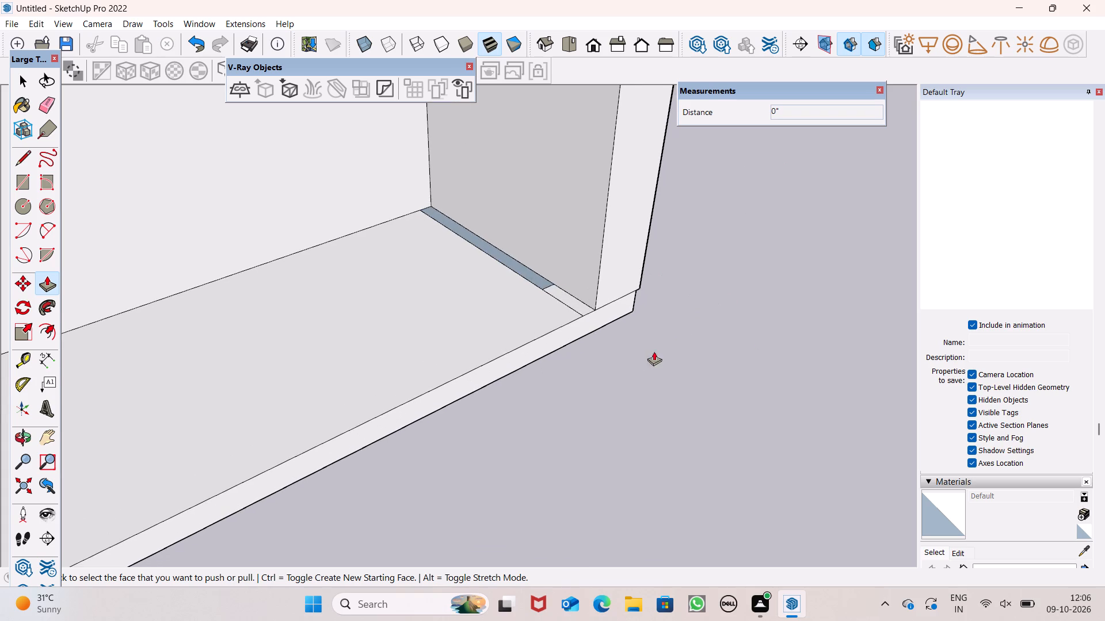
scroll(644, 316, "up", 2)
middle_click_drag(644, 316, 441, 179)
scroll(570, 244, "up", 1)
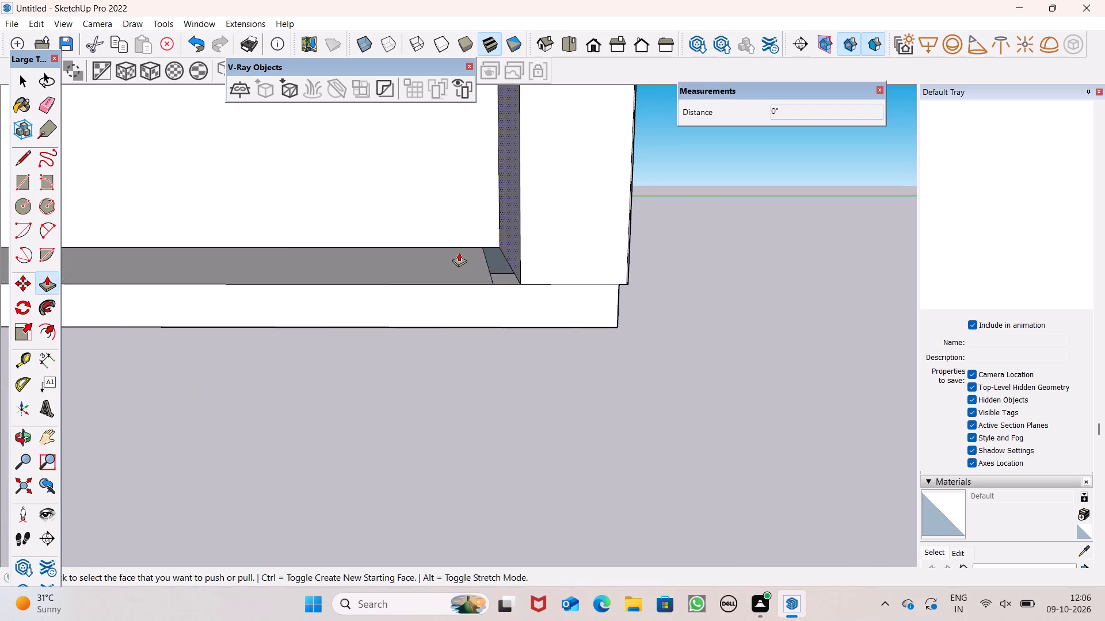
middle_click_drag(459, 252, 334, 166)
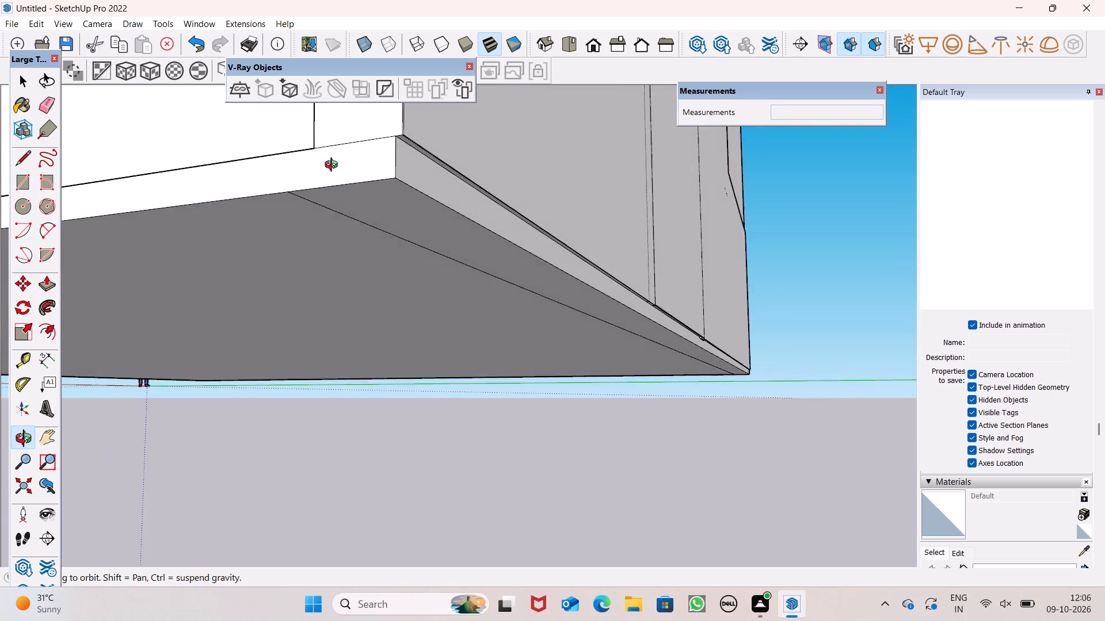
middle_click_drag(334, 166, 538, 181)
scroll(539, 199, "down", 3)
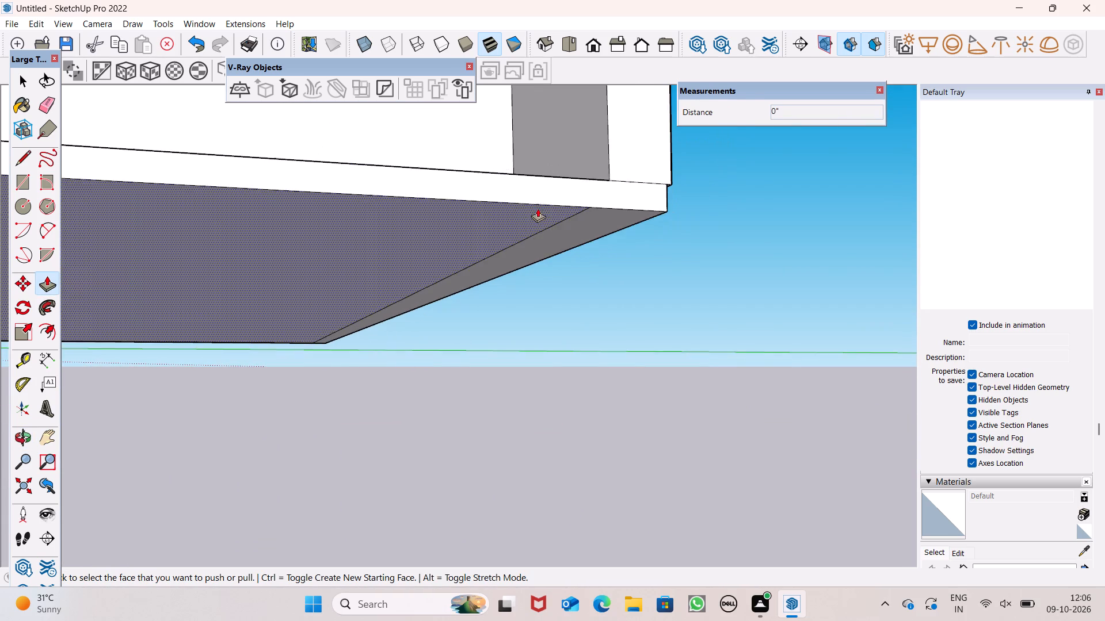
scroll(538, 208, "down", 12)
scroll(580, 257, "down", 7)
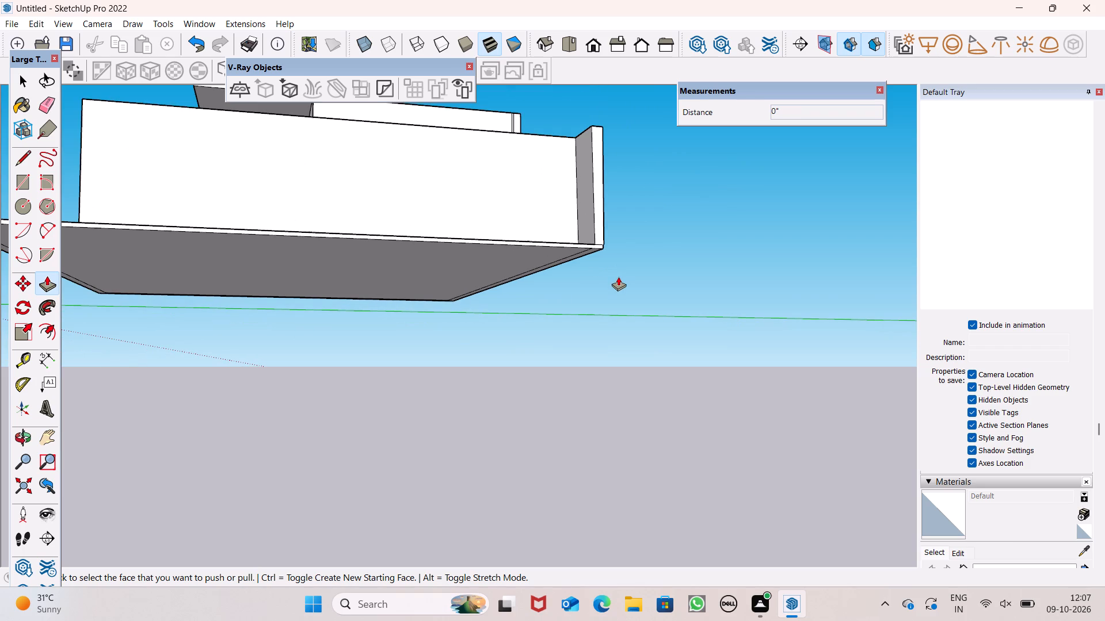
scroll(373, 333, "down", 8)
middle_click_drag(440, 361, 523, 524)
key("space")
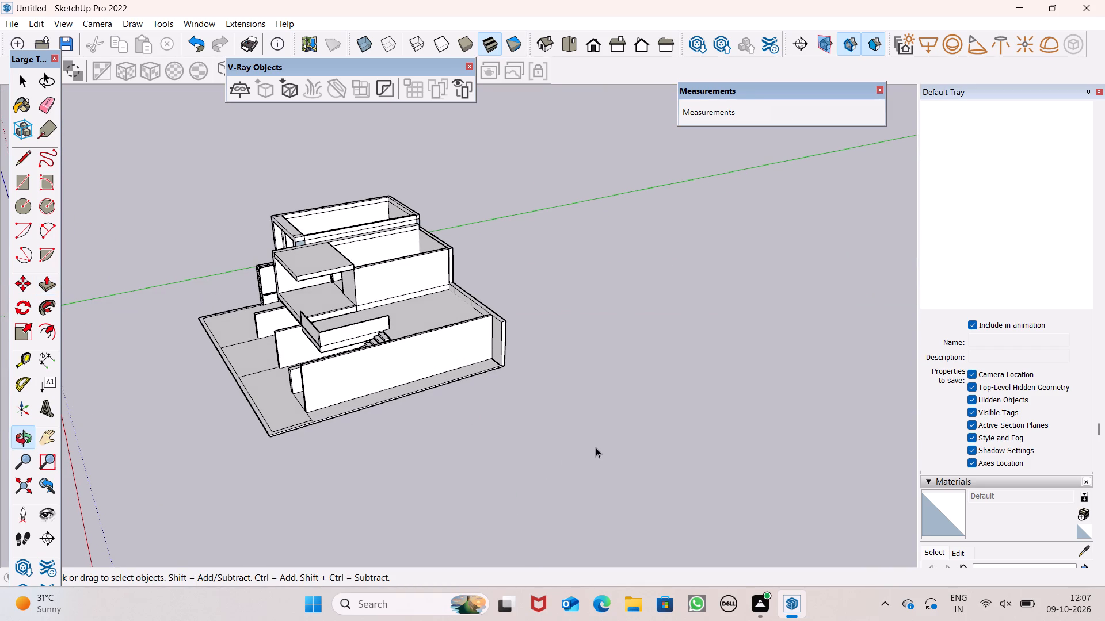
Push/Pull the base slab's long side face beside the outer wall outward 5' 5 3/8".
scroll(596, 447, "up", 1)
middle_click_drag(639, 432, 543, 419)
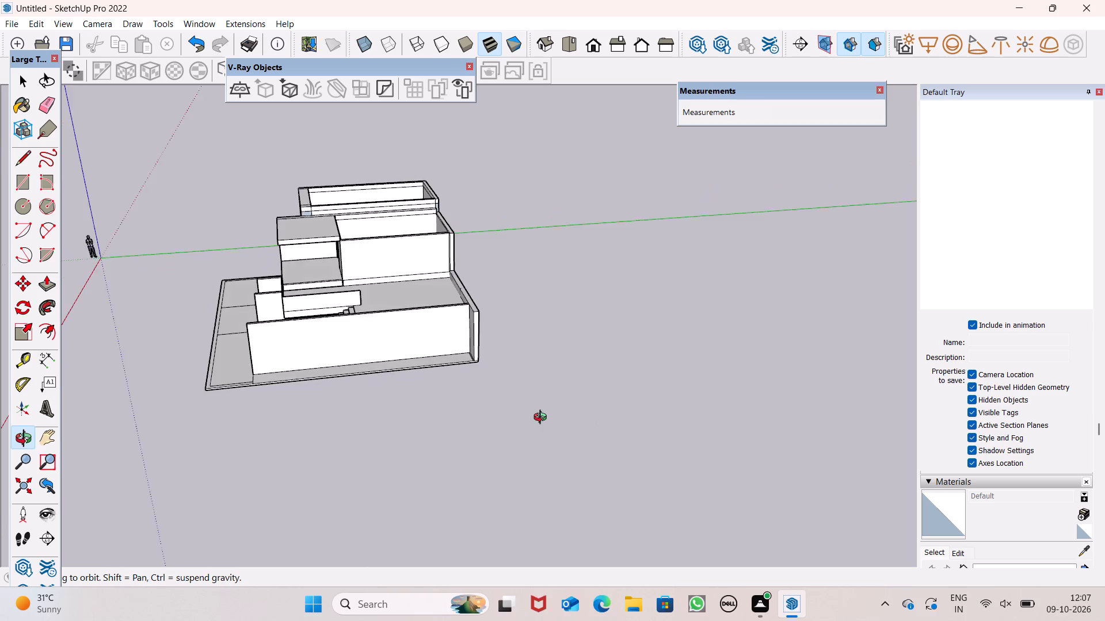
middle_click_drag(543, 419, 602, 419)
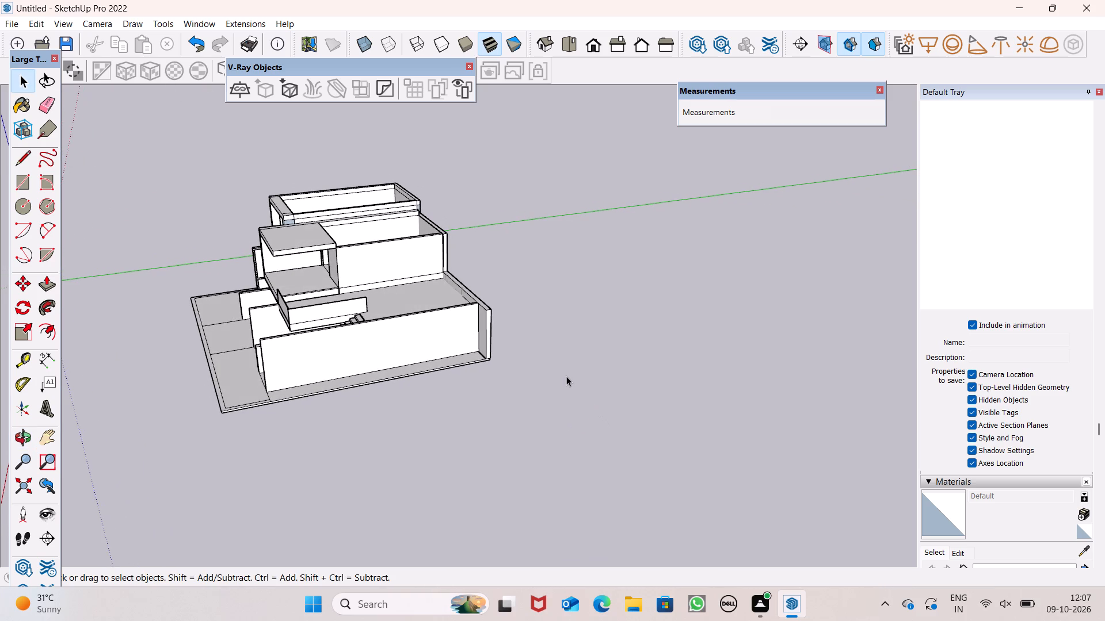
scroll(573, 374, "up", 1)
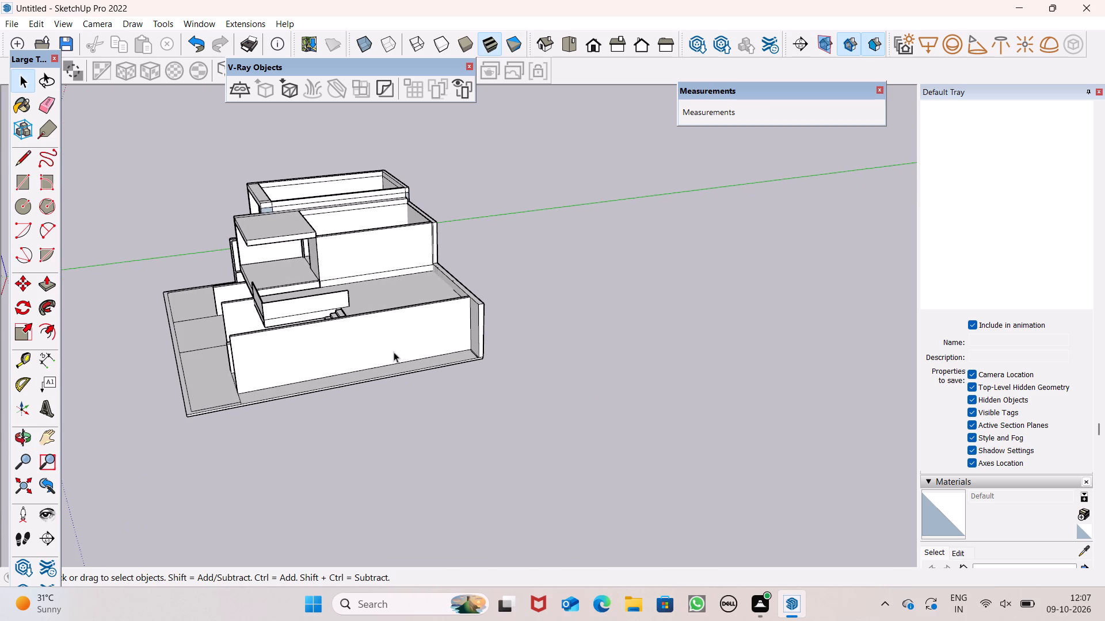
middle_click_drag(394, 352, 394, 384)
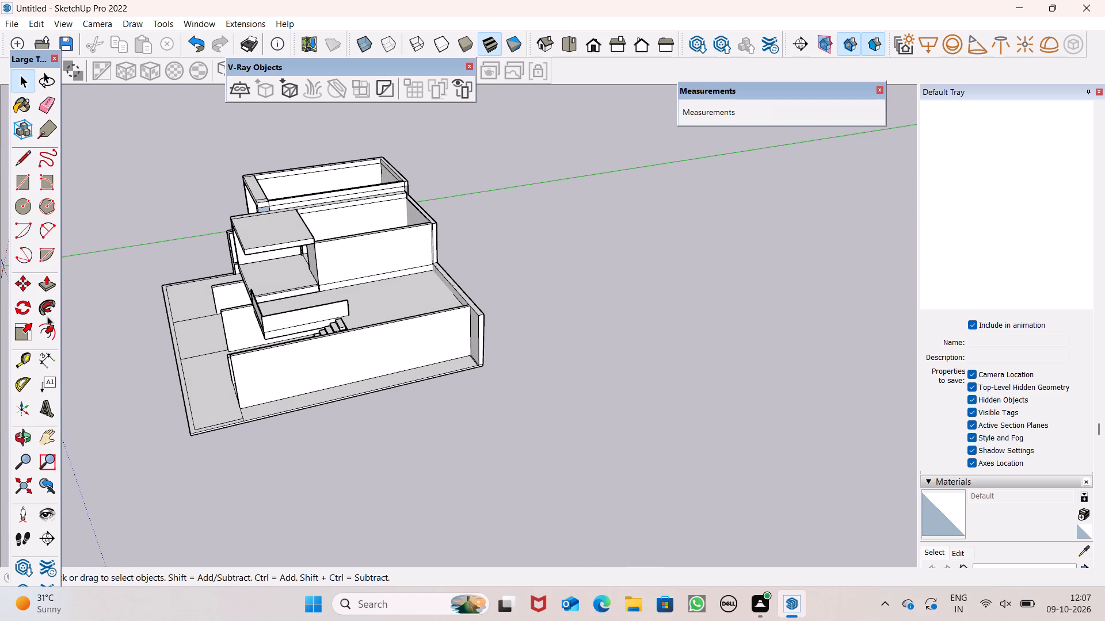
scroll(348, 392, "up", 1)
middle_click_drag(348, 392, 341, 369)
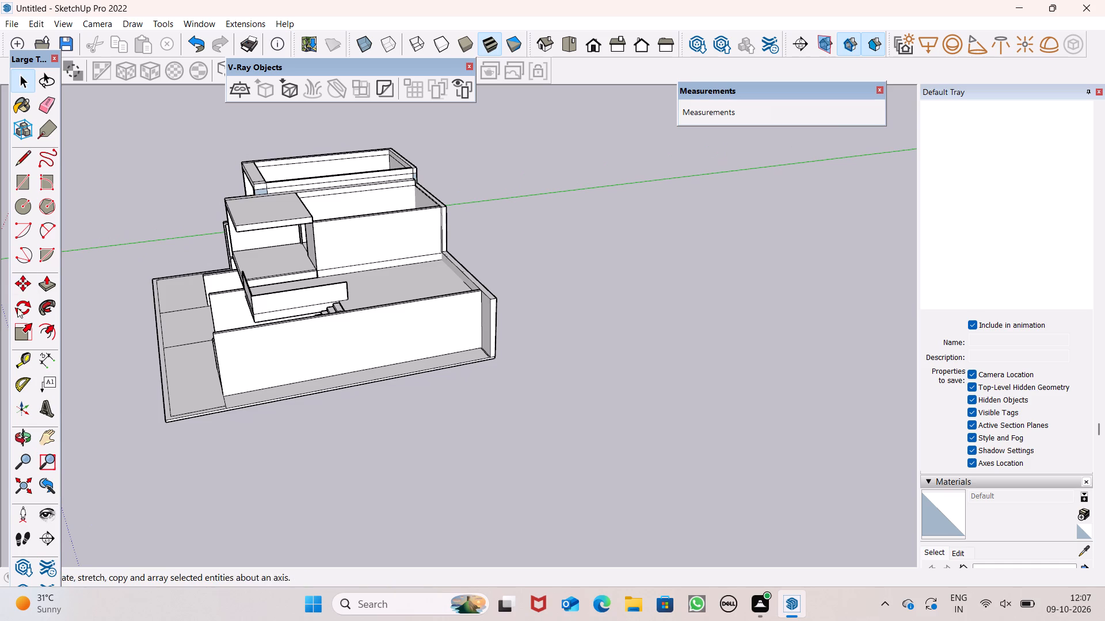
left_click(45, 290)
scroll(313, 424, "up", 11)
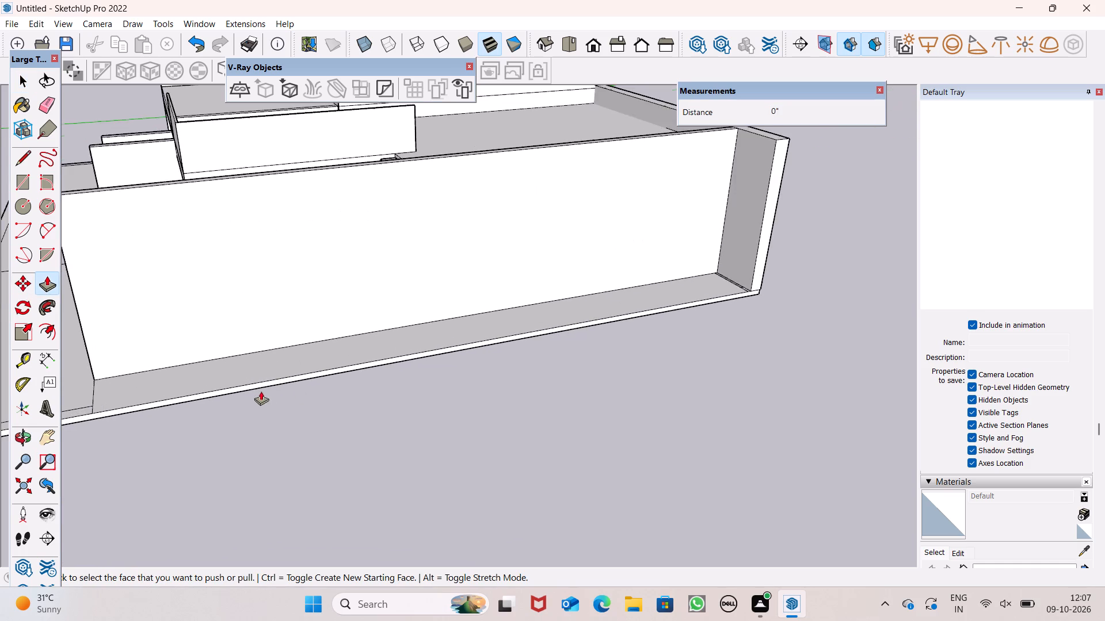
left_click_drag(260, 384, 274, 439)
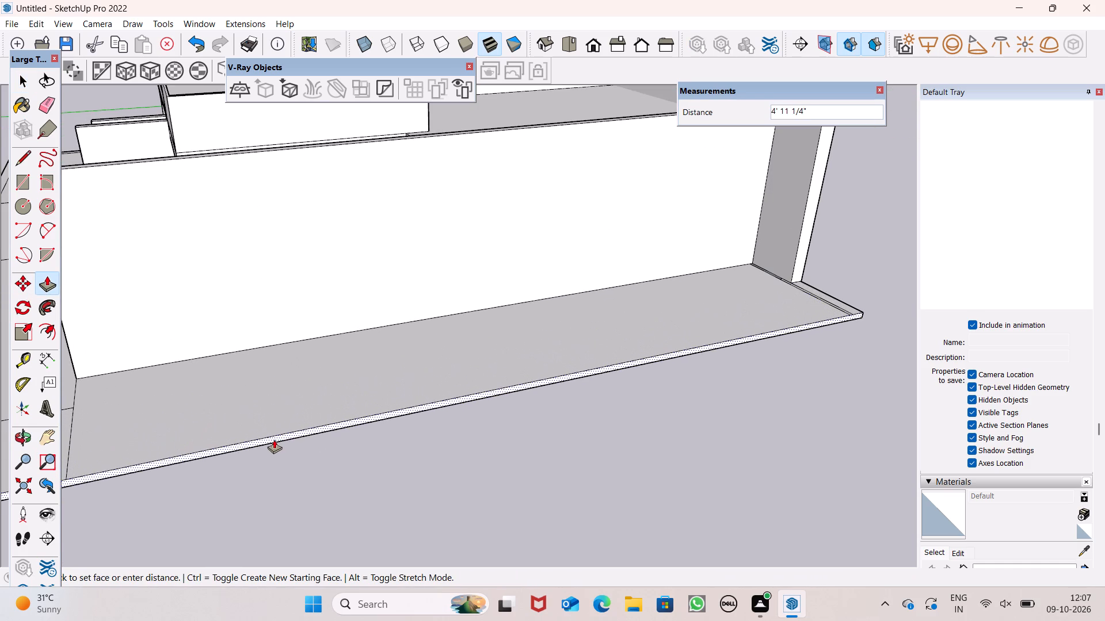
left_click_drag(274, 439, 275, 446)
Push/Pull the end wall's narrow end face outward 5' 5 3/8" to meet the base slab's edge.
scroll(270, 369, "down", 8)
scroll(577, 308, "up", 3)
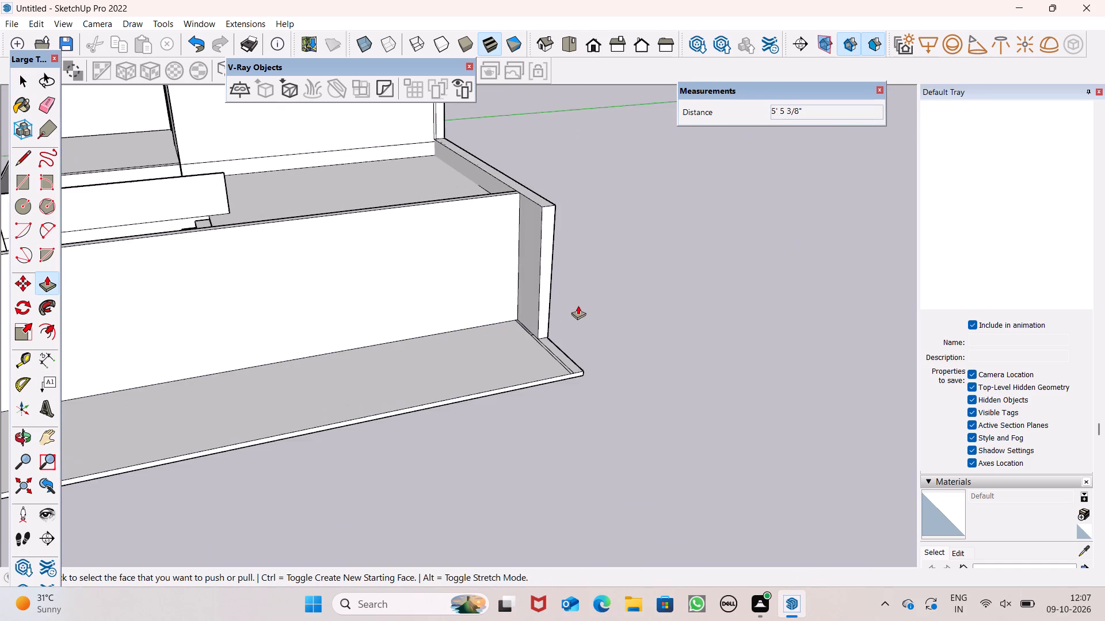
scroll(578, 305, "up", 2)
middle_click_drag(607, 334, 535, 352)
scroll(471, 417, "up", 12)
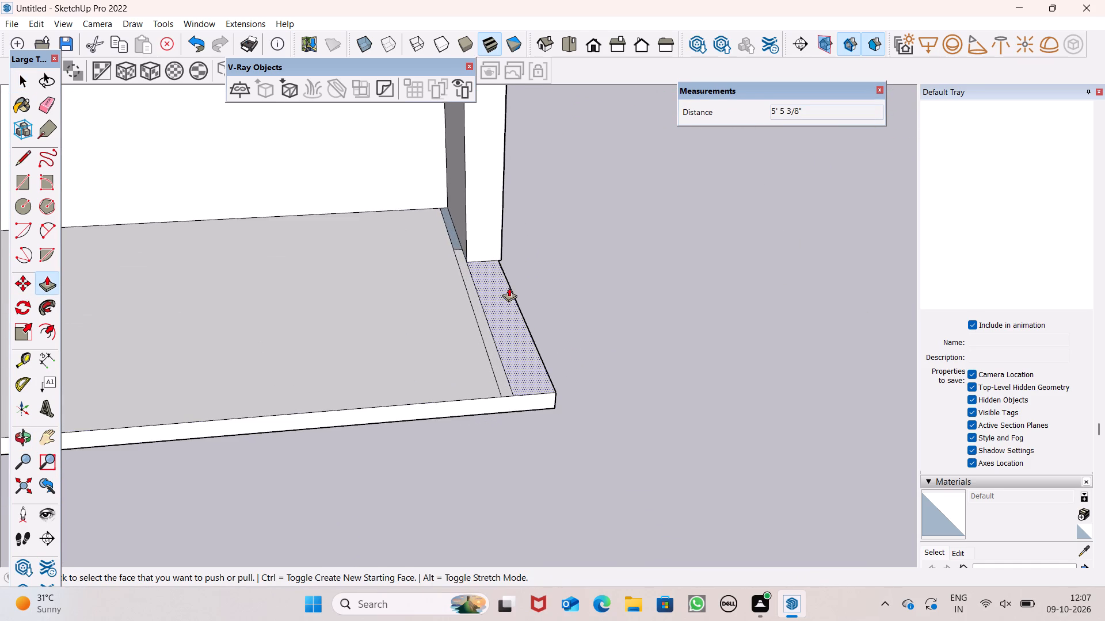
left_click_drag(497, 249, 536, 391)
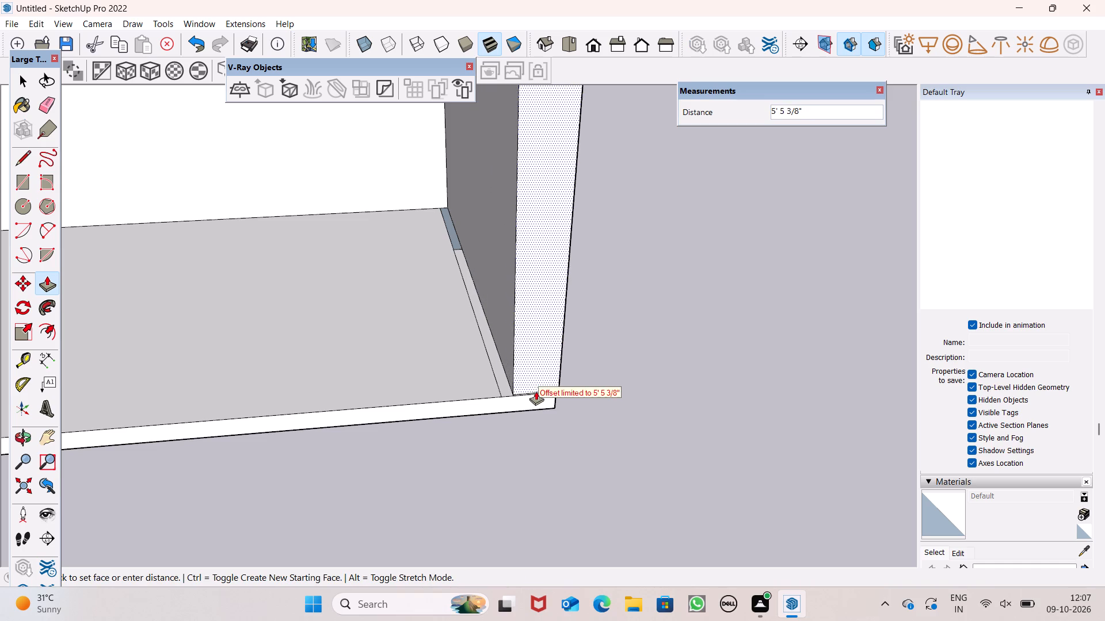
left_click_drag(536, 391, 536, 392)
left_click(536, 392)
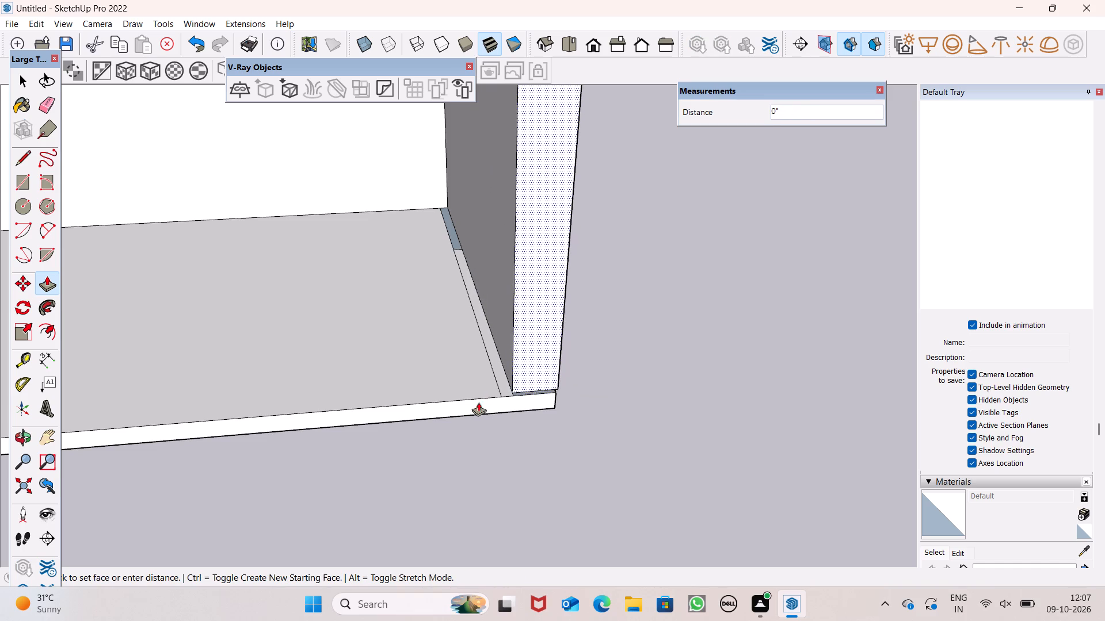
left_click(470, 399)
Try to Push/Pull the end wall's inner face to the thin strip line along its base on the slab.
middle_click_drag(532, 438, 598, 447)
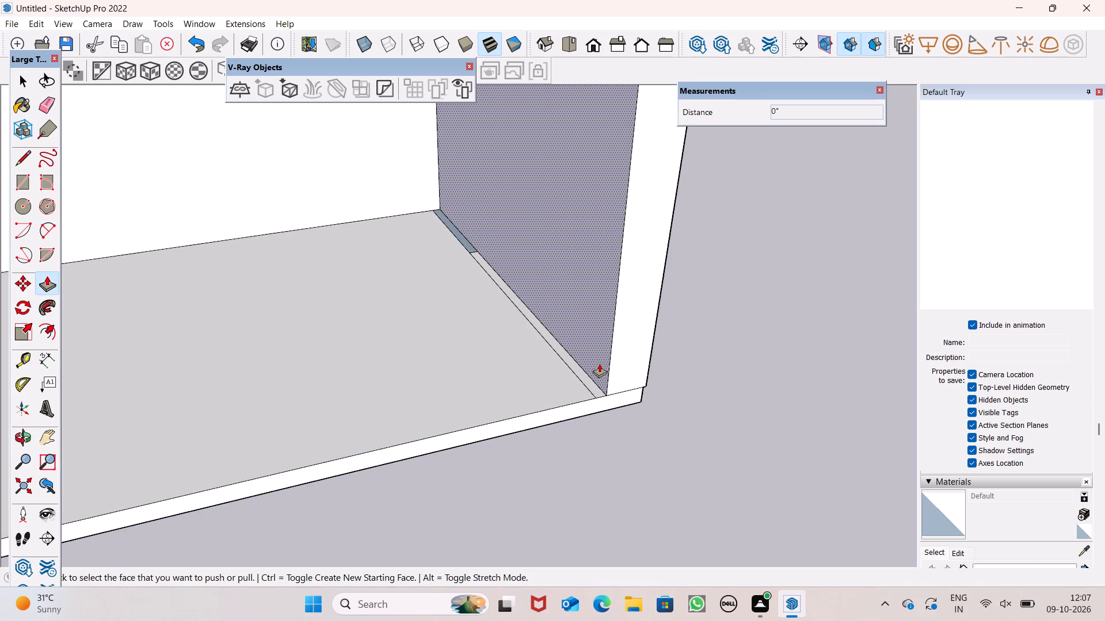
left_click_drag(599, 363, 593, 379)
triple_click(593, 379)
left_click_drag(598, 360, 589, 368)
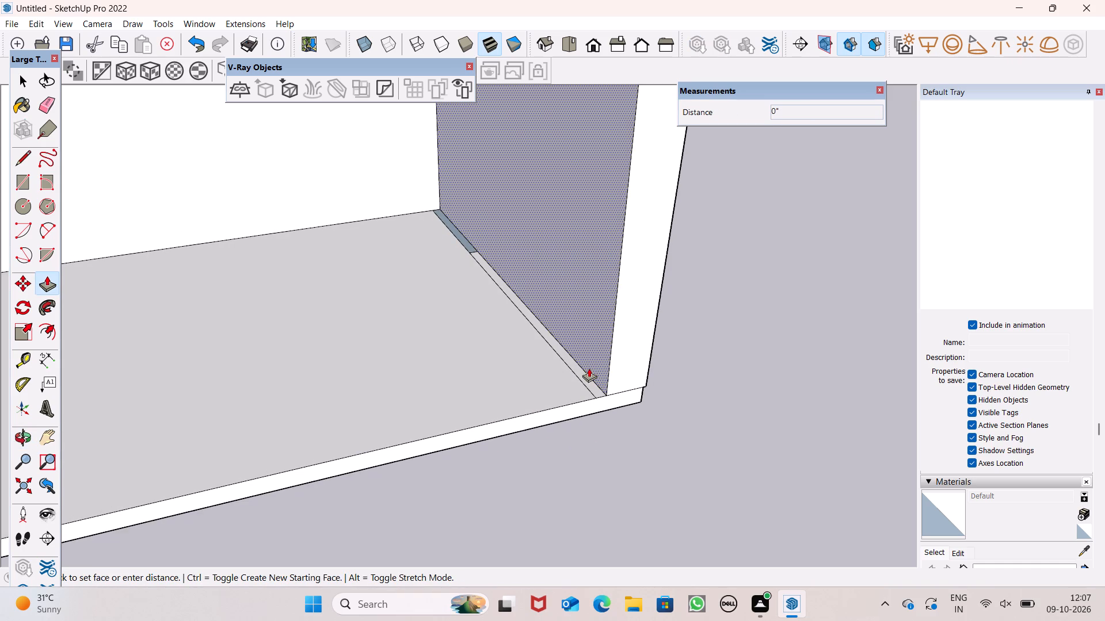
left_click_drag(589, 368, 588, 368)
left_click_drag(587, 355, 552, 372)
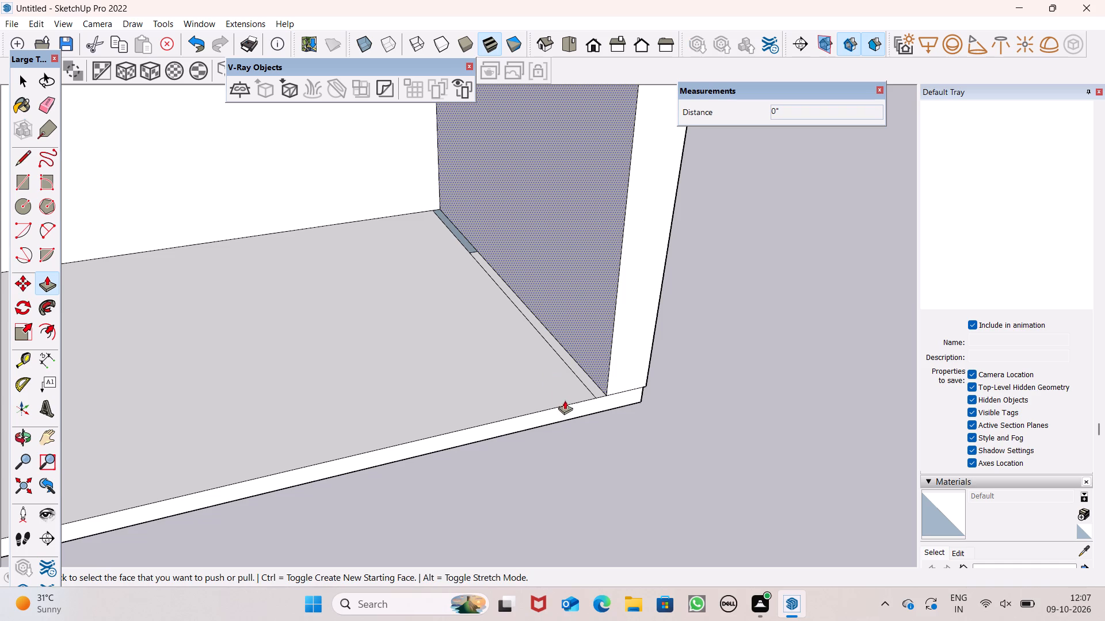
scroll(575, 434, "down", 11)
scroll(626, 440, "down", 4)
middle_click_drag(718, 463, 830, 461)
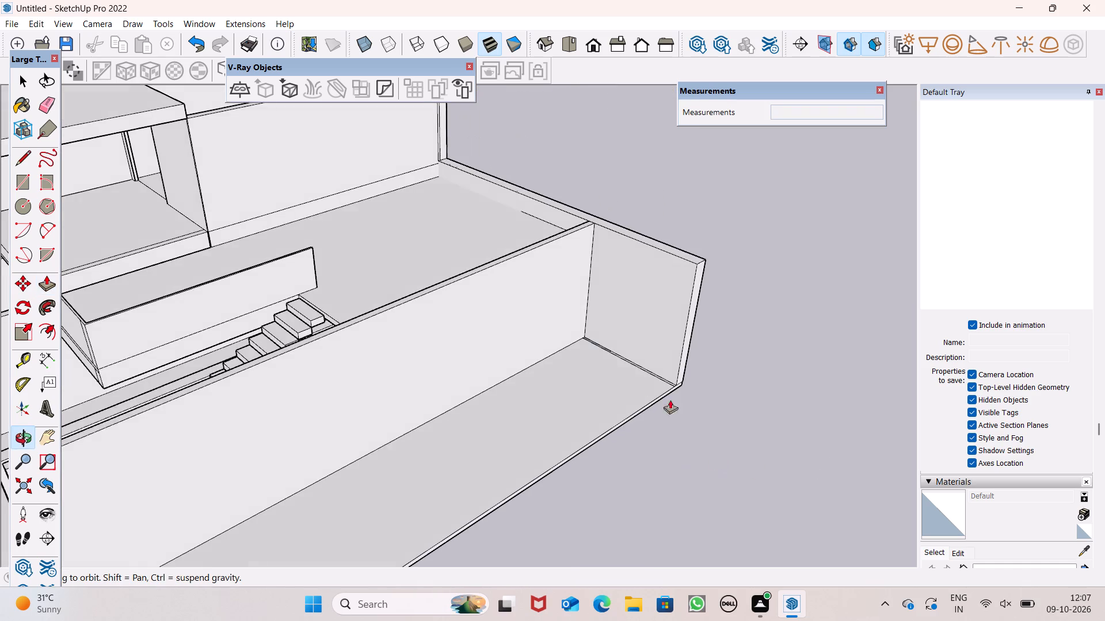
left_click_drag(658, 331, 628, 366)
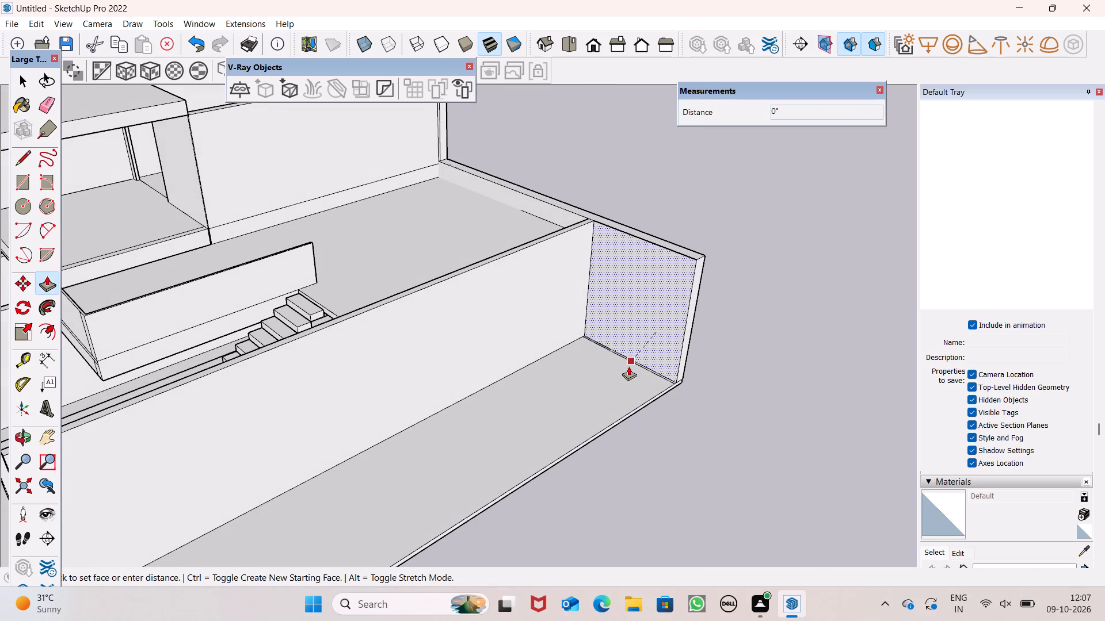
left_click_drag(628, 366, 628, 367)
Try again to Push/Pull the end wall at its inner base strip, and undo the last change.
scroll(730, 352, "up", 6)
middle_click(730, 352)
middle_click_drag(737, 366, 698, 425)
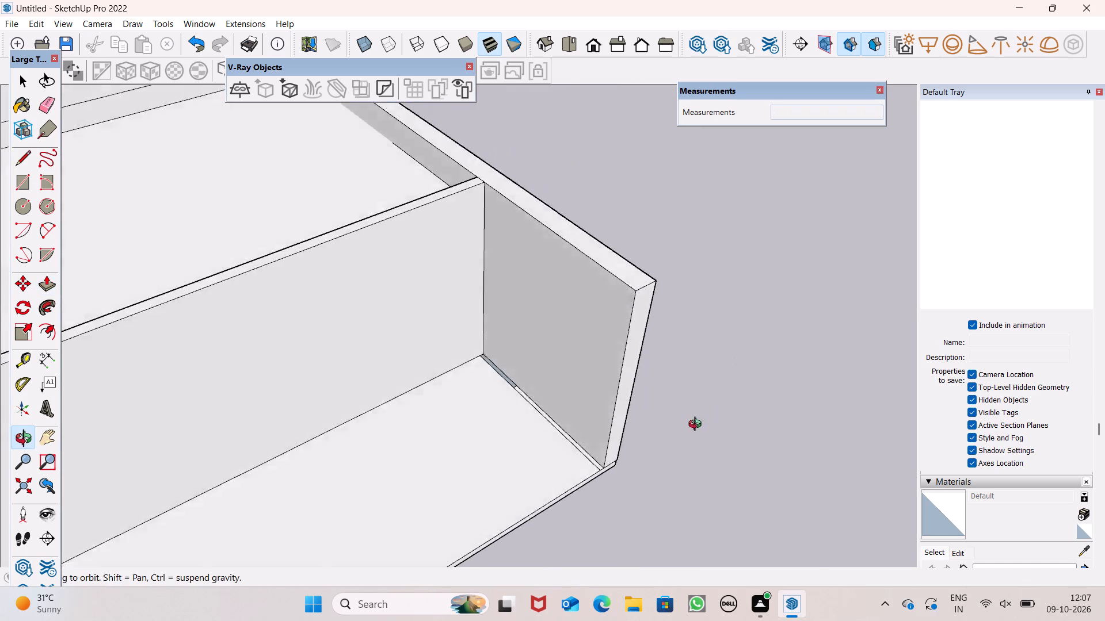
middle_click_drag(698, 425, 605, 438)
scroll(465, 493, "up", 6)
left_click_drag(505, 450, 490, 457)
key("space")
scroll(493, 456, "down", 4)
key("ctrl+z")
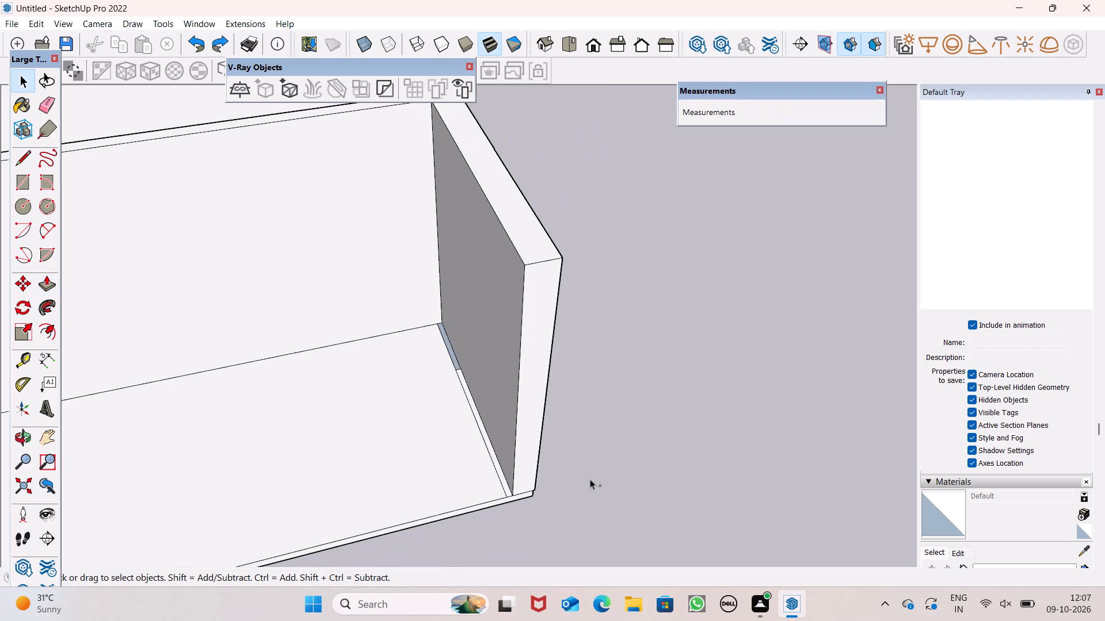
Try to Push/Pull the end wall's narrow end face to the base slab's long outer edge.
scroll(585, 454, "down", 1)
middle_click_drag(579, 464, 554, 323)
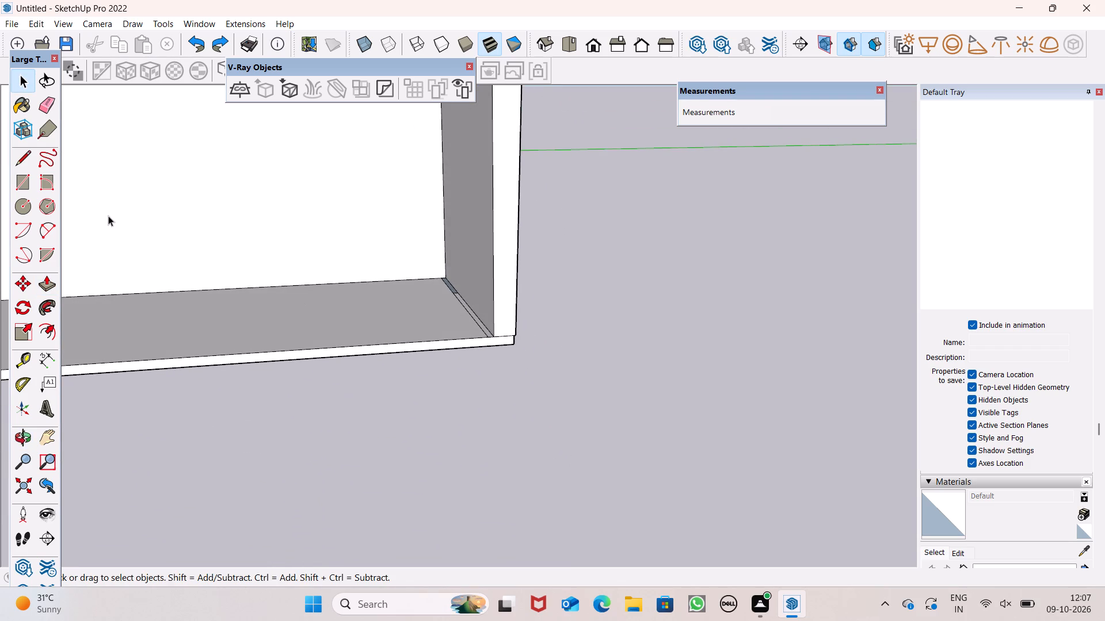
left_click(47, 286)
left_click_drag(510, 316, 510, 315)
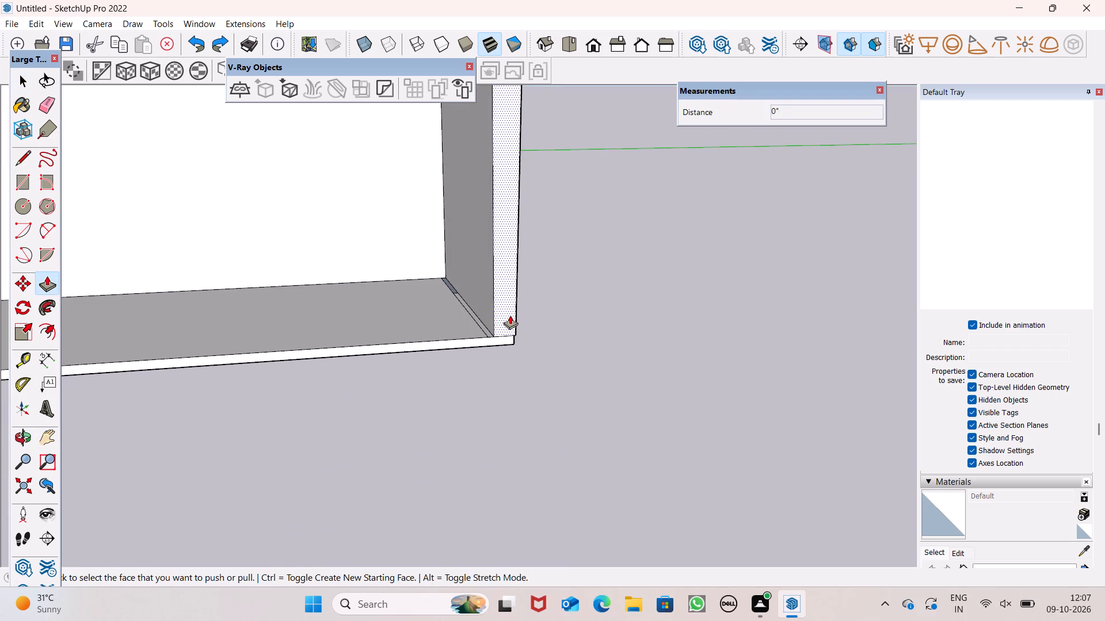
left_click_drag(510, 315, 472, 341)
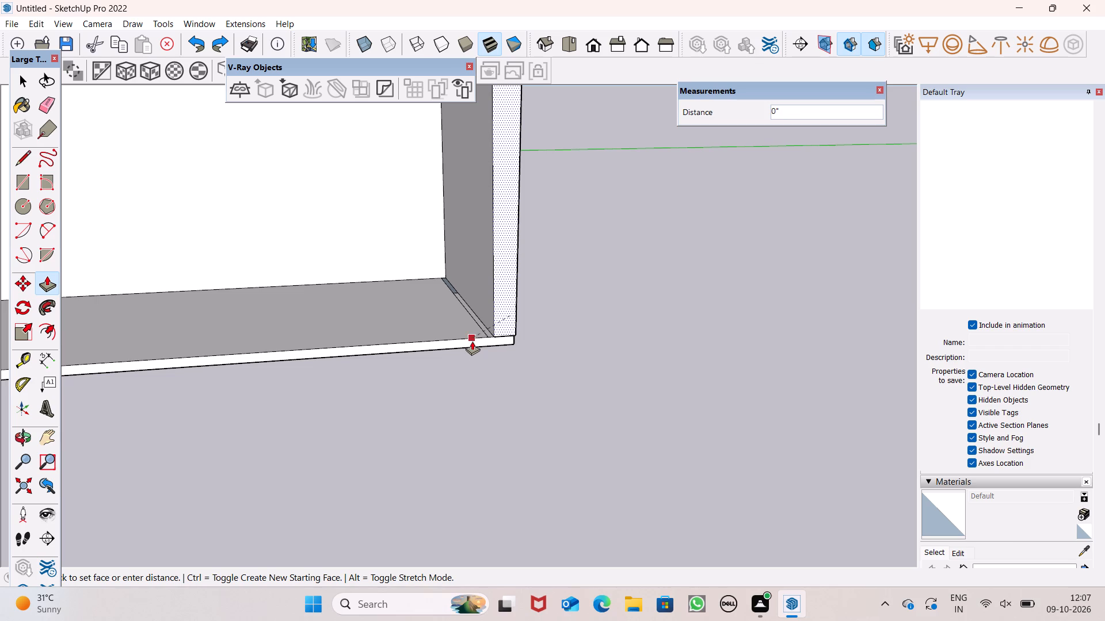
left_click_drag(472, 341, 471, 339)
Examine the corner where the end wall's narrow face meets the base slab's edge, close up and at a low angle.
scroll(476, 350, "down", 3)
scroll(510, 359, "up", 7)
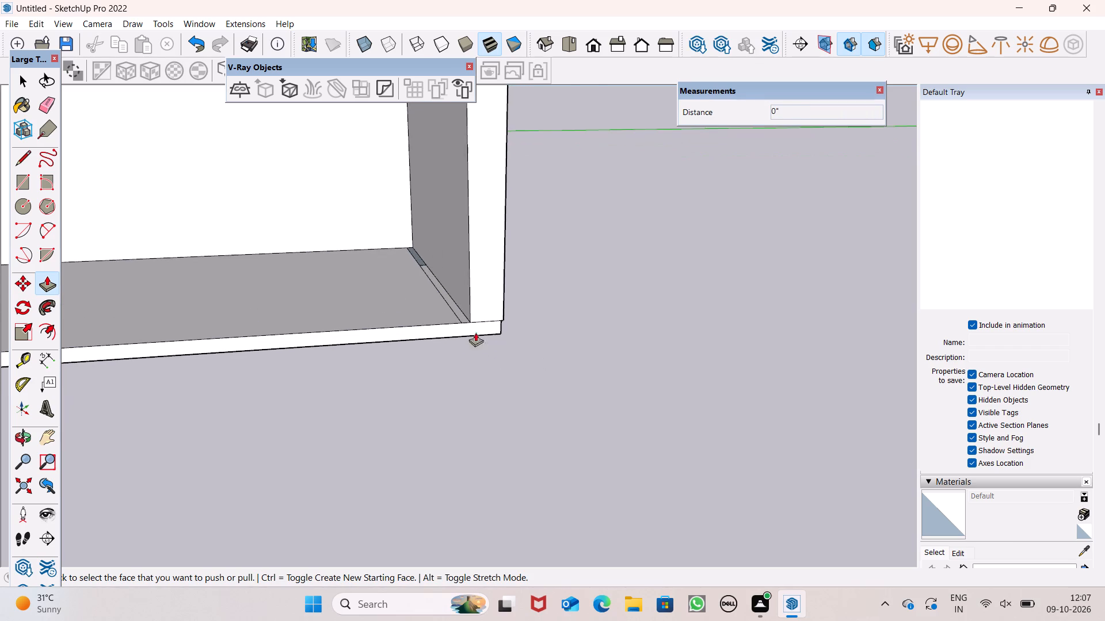
scroll(440, 318, "up", 8)
scroll(540, 312, "down", 1)
scroll(540, 312, "up", 5)
middle_click_drag(540, 312, 695, 266)
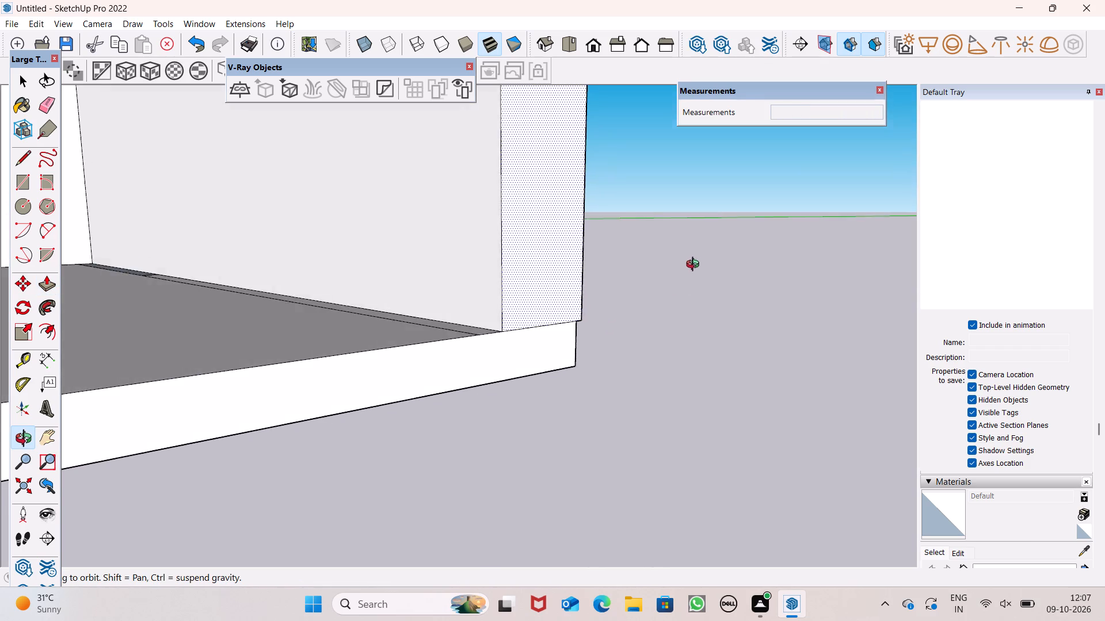
middle_click_drag(695, 266, 629, 329)
scroll(567, 297, "down", 11)
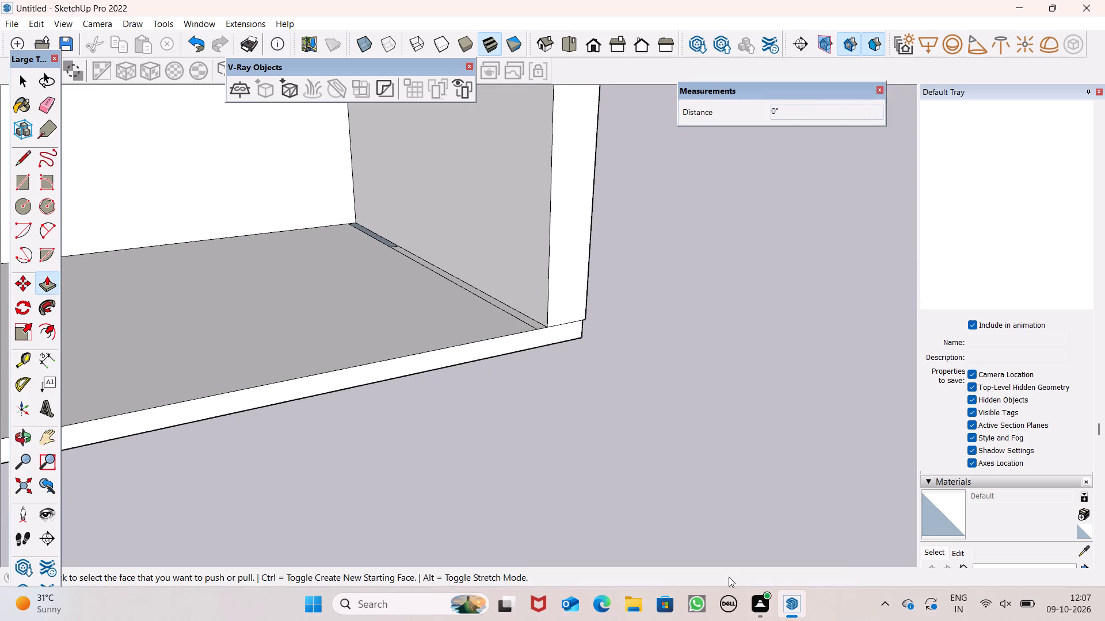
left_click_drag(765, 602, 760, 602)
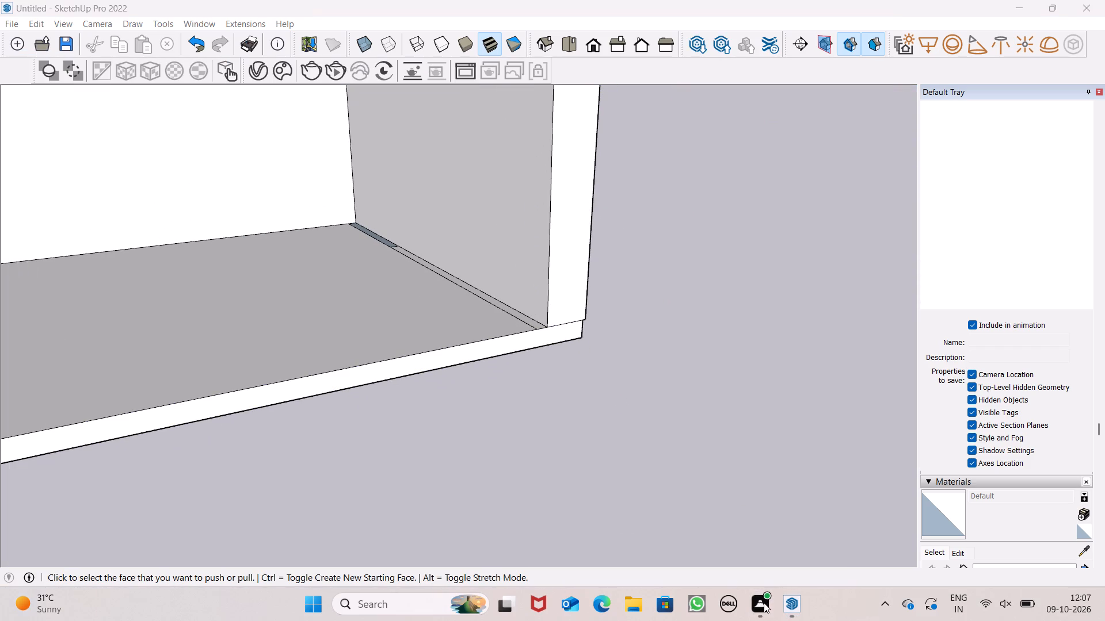
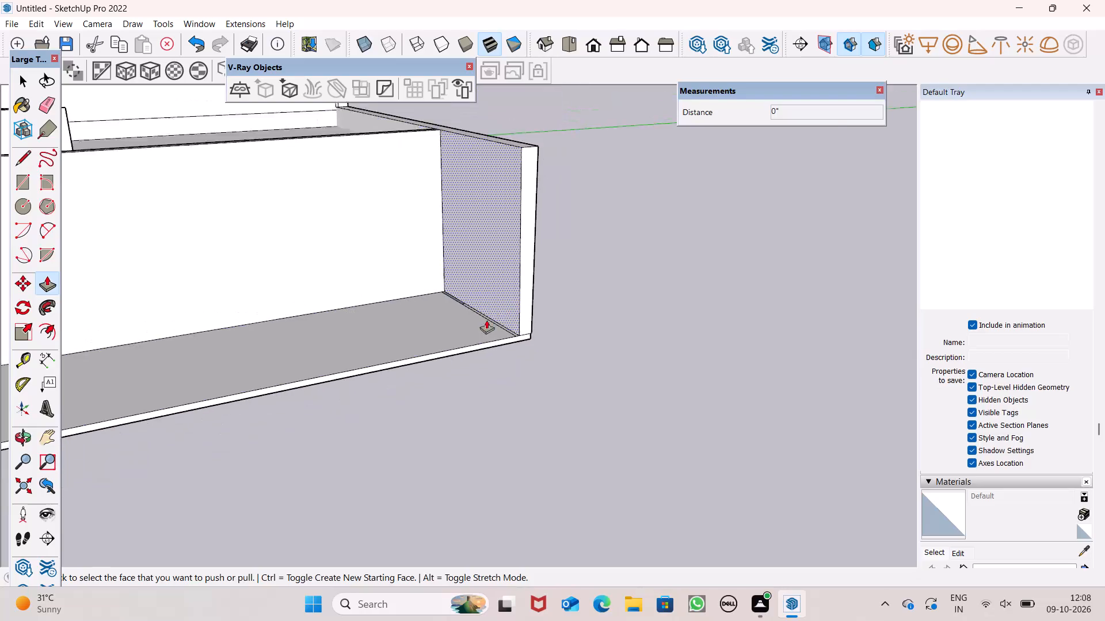
Examine the extended end wall and its junction with the outer wall and widened ground slab from several angles.
scroll(498, 301, "down", 3)
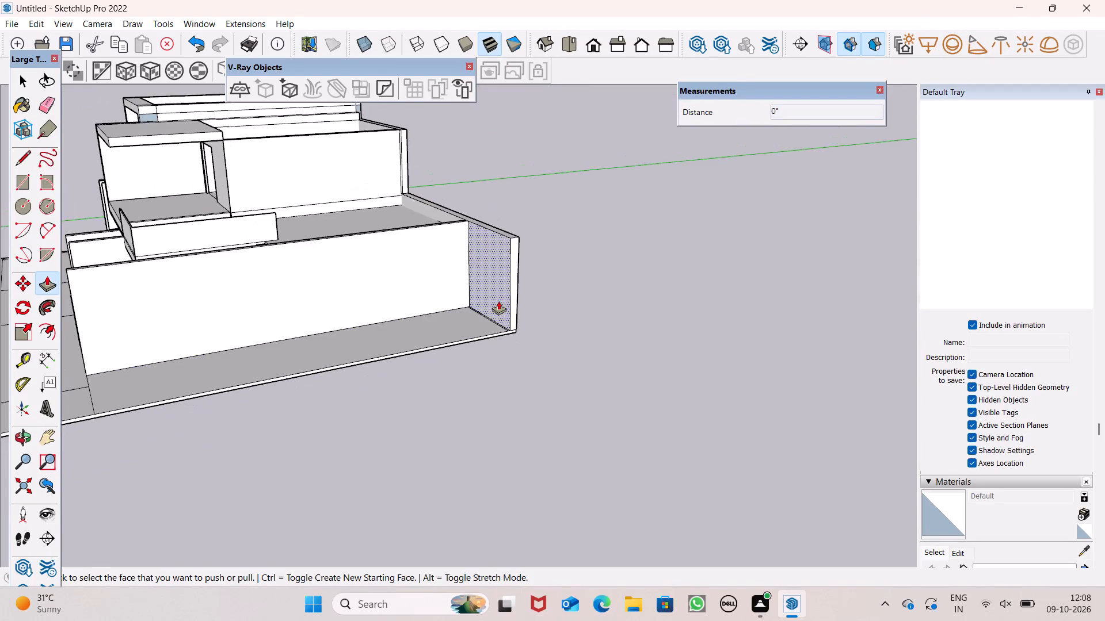
scroll(502, 306, "down", 2)
middle_click_drag(508, 337, 584, 338)
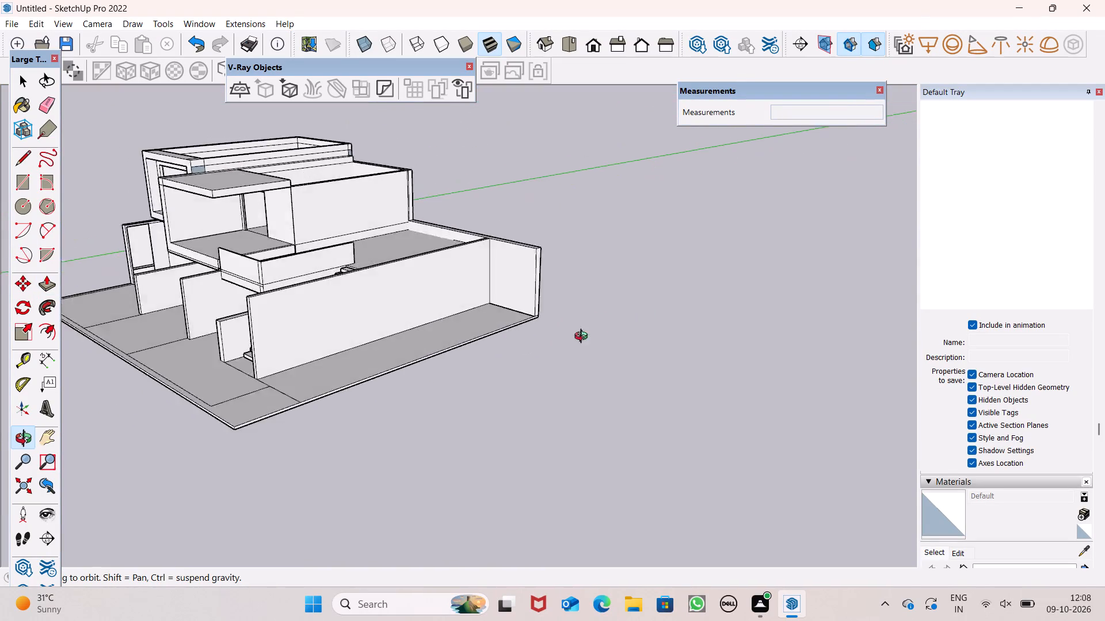
middle_click_drag(584, 338, 775, 324)
scroll(540, 309, "up", 2)
scroll(388, 321, "down", 4)
middle_click_drag(413, 386, 485, 408)
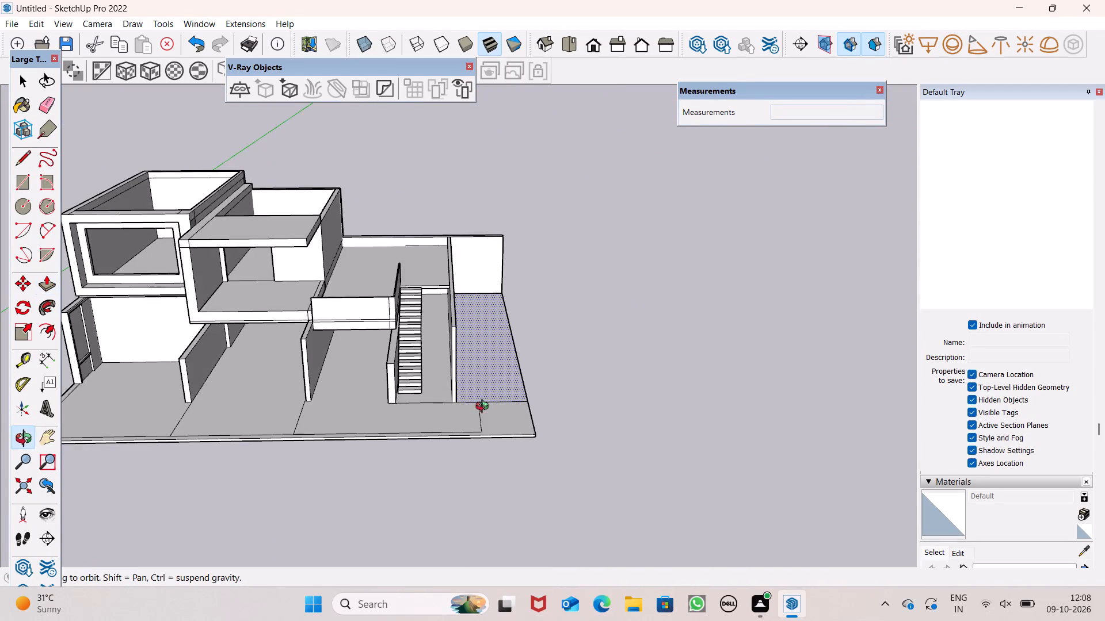
middle_click_drag(485, 408, 485, 405)
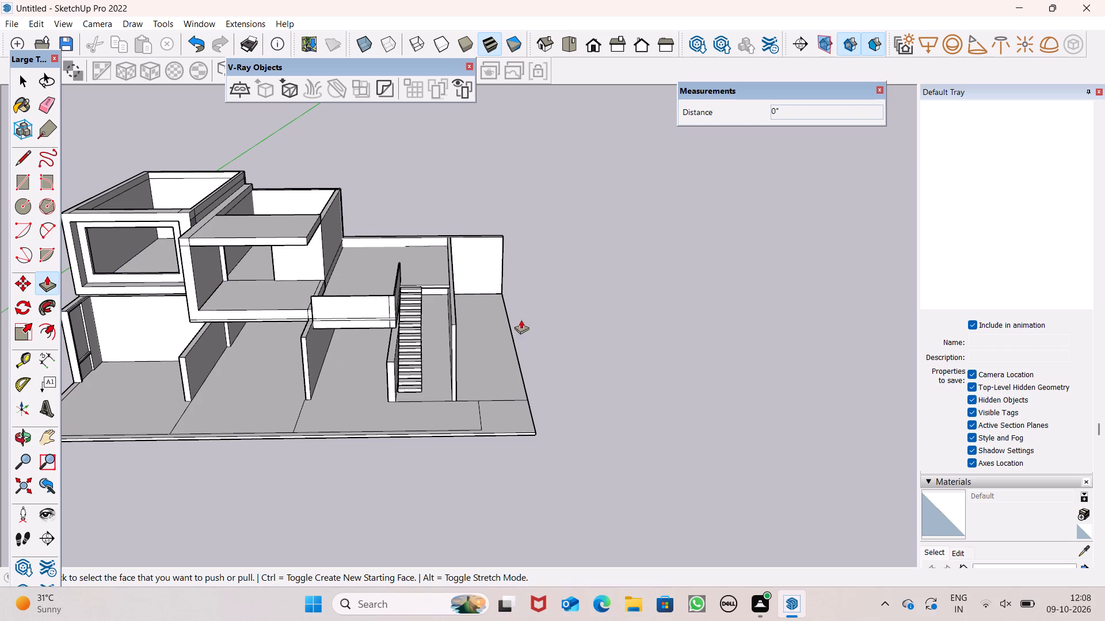
middle_click_drag(487, 228, 444, 379)
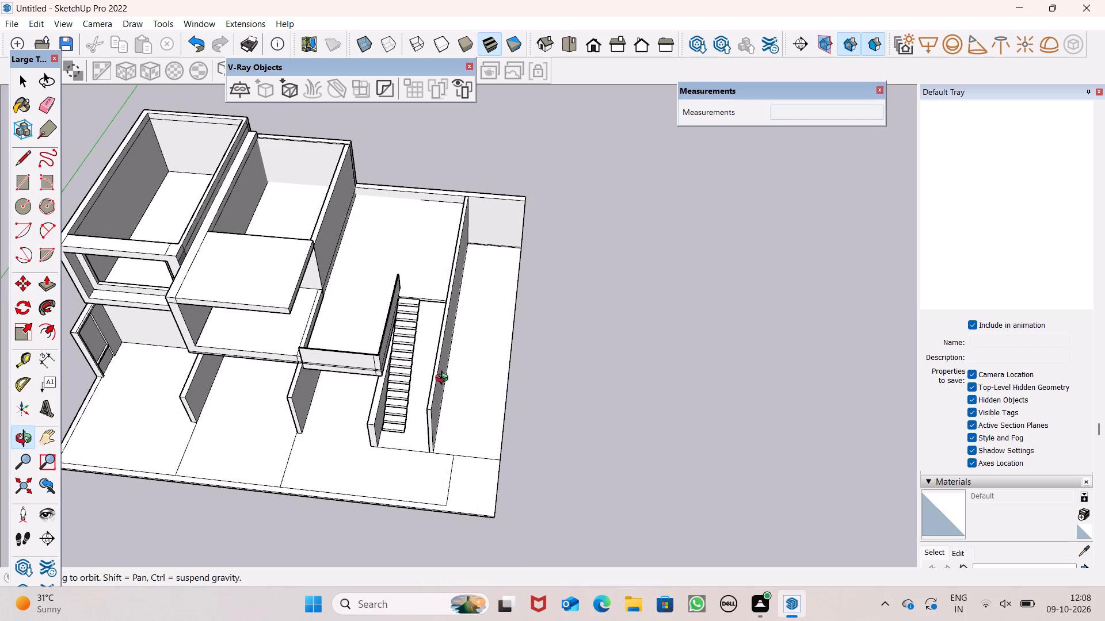
middle_click_drag(444, 379, 444, 252)
scroll(443, 233, "up", 15)
middle_click_drag(445, 267, 443, 303)
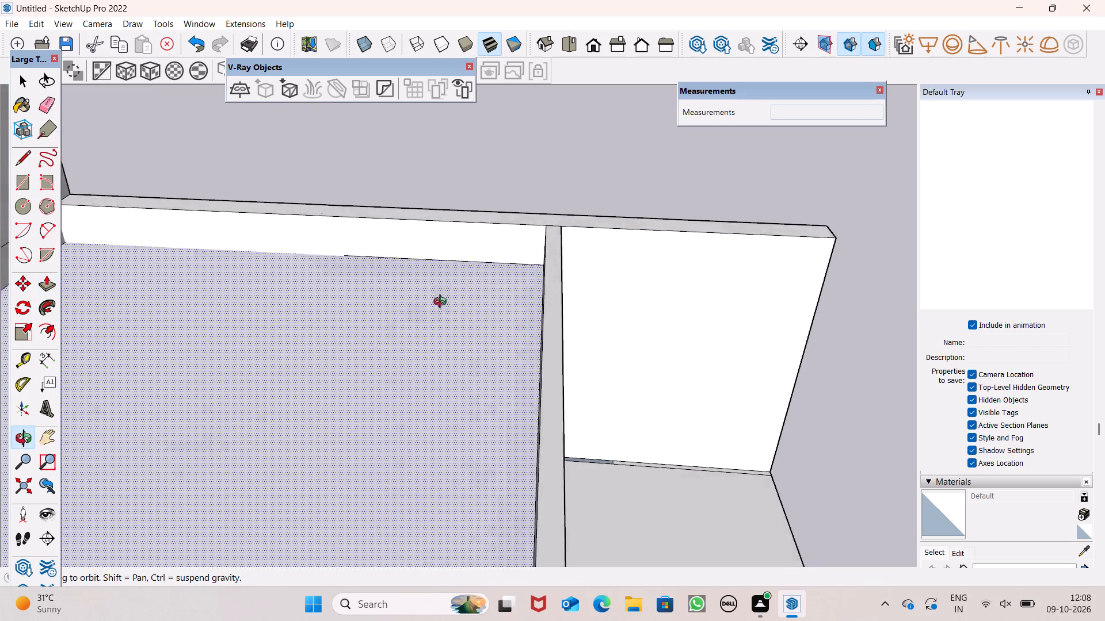
middle_click_drag(443, 303, 272, 325)
scroll(342, 274, "down", 2)
scroll(389, 233, "down", 6)
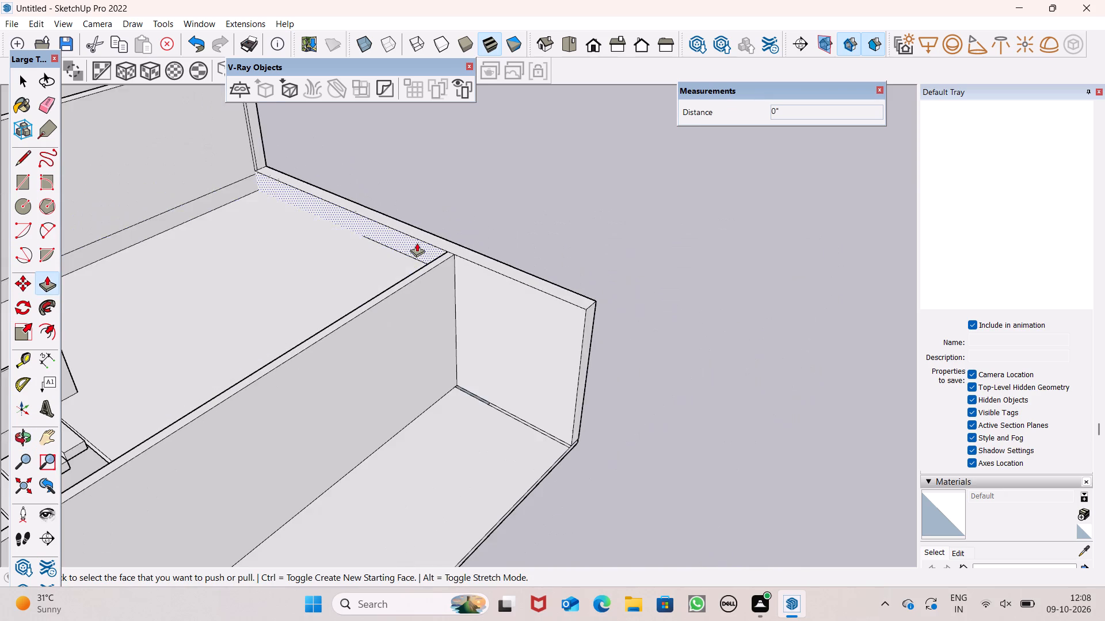
scroll(415, 241, "down", 2)
scroll(503, 221, "down", 4)
scroll(546, 252, "down", 7)
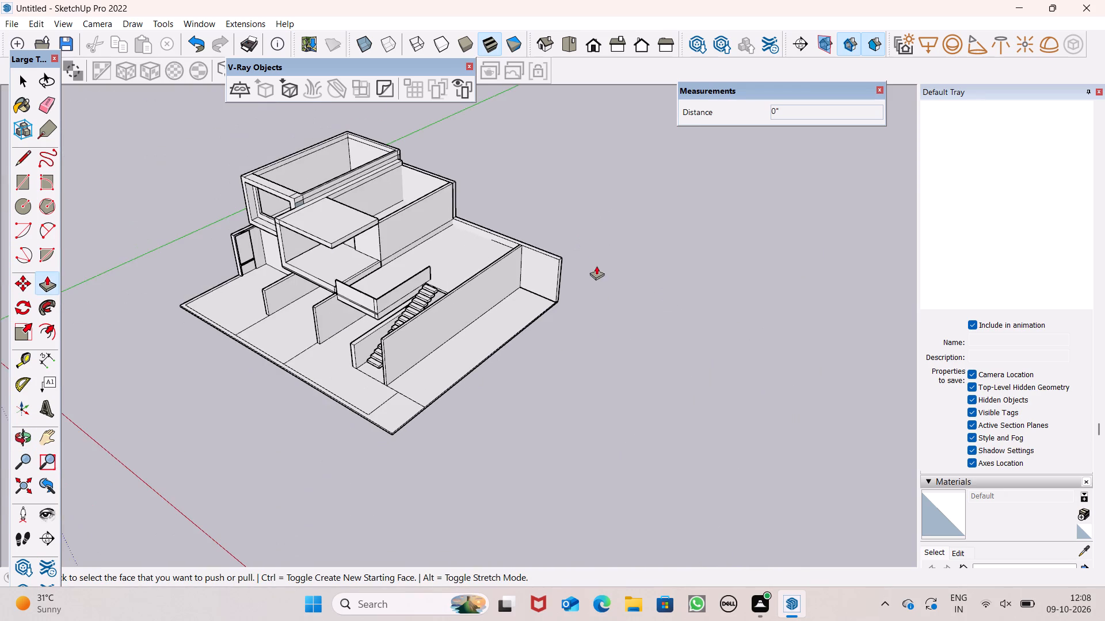
scroll(596, 266, "down", 3)
Examine the outer wall beside the staircase and the slab strip along it from the front, side and above.
middle_click_drag(570, 342, 807, 246)
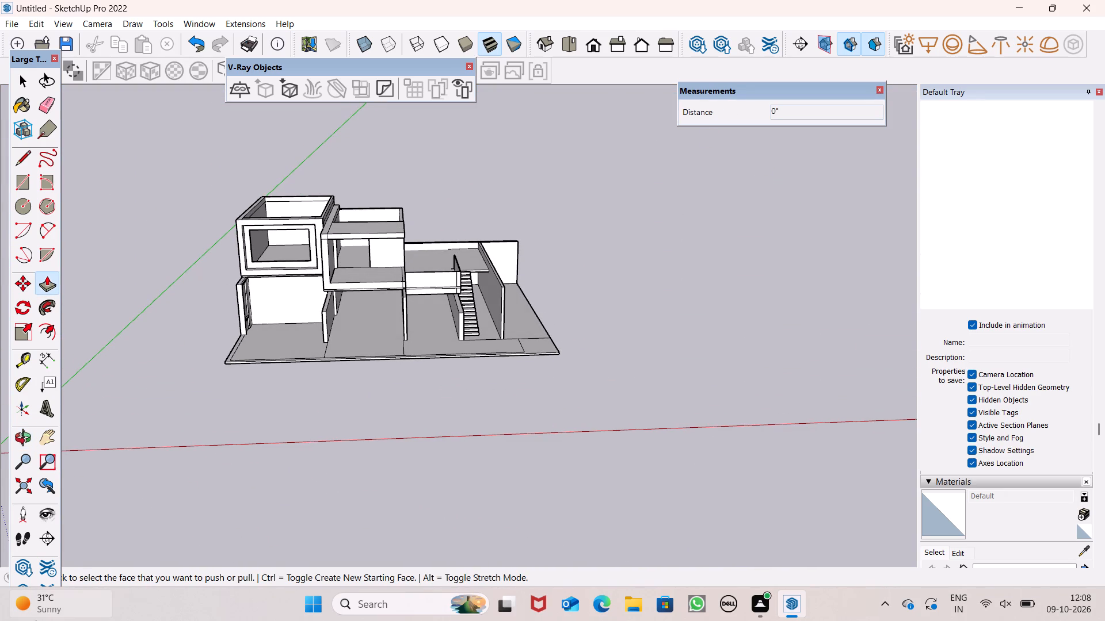
scroll(576, 322, "up", 5)
middle_click_drag(576, 324, 392, 372)
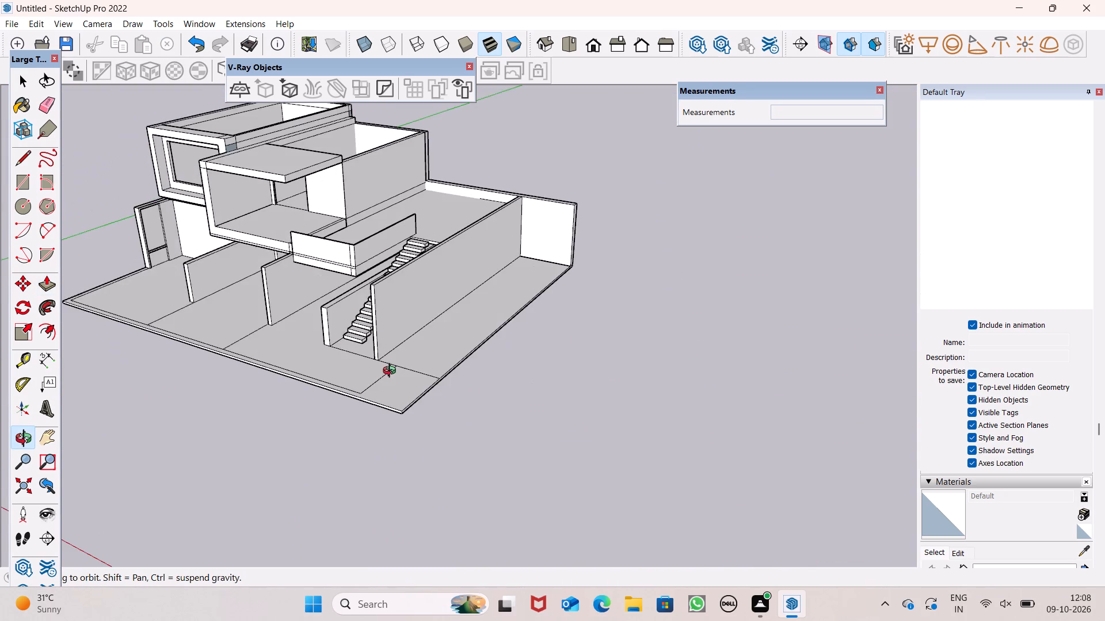
middle_click_drag(392, 372, 407, 374)
scroll(419, 382, "up", 1)
middle_click_drag(441, 433, 344, 496)
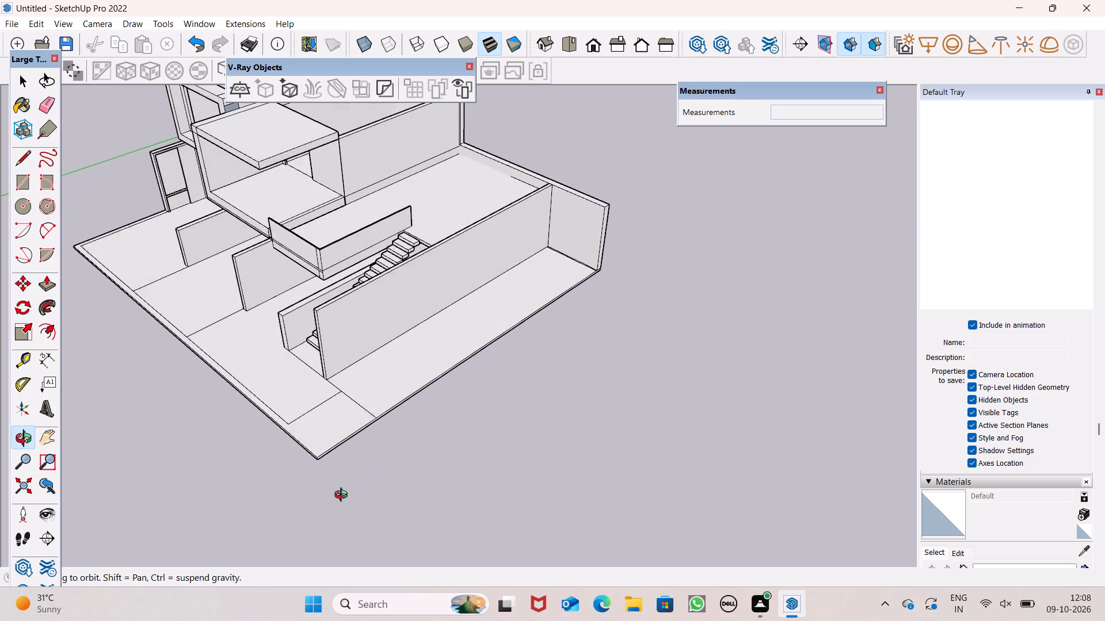
middle_click_drag(344, 496, 275, 522)
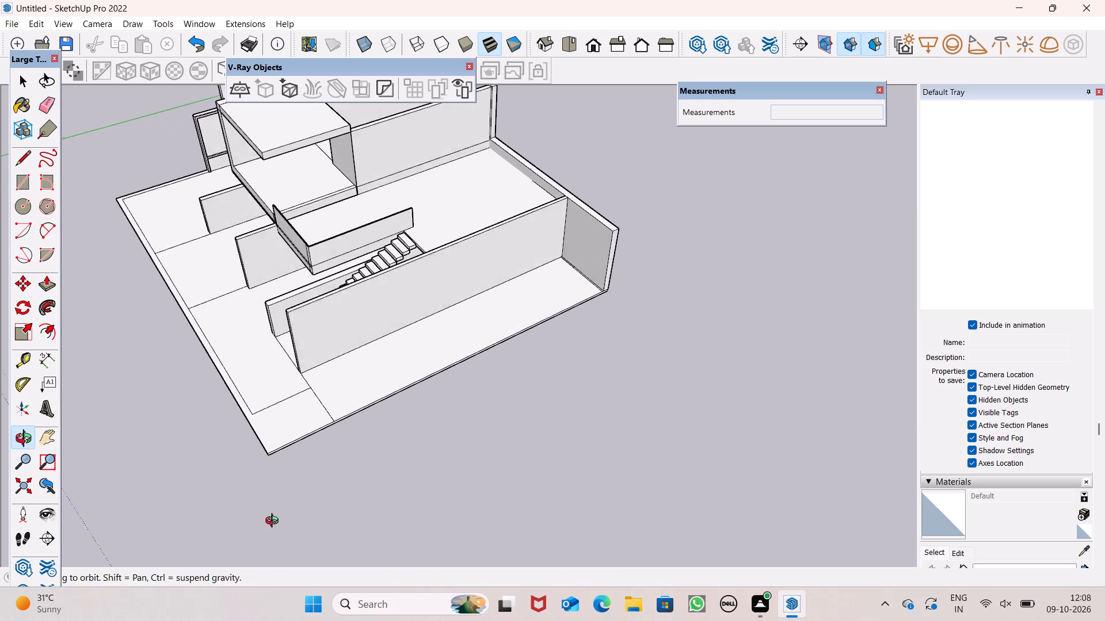
middle_click_drag(275, 522, 249, 511)
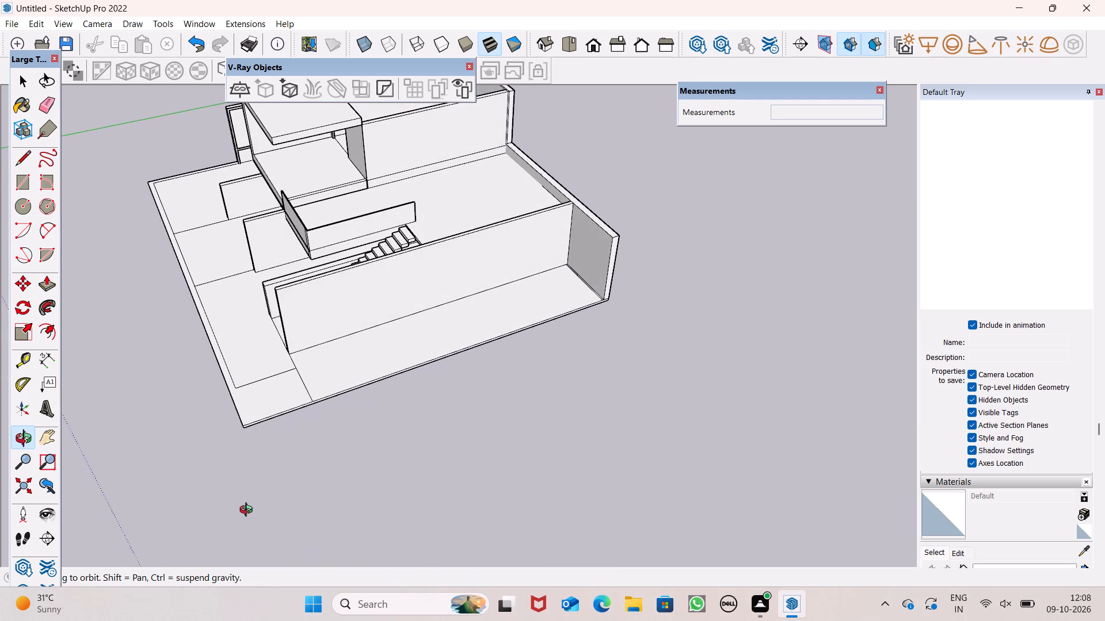
middle_click_drag(249, 511, 247, 509)
scroll(346, 422, "up", 1)
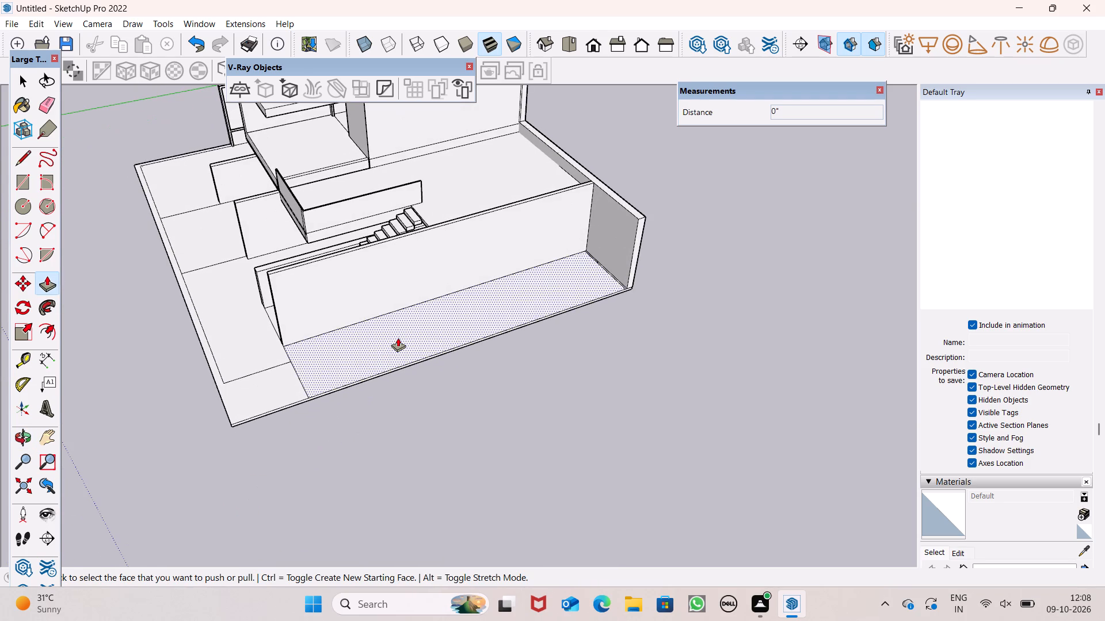
scroll(398, 338, "up", 1)
scroll(467, 271, "down", 3)
scroll(467, 271, "up", 1)
middle_click_drag(473, 283, 345, 365)
scroll(430, 314, "up", 1)
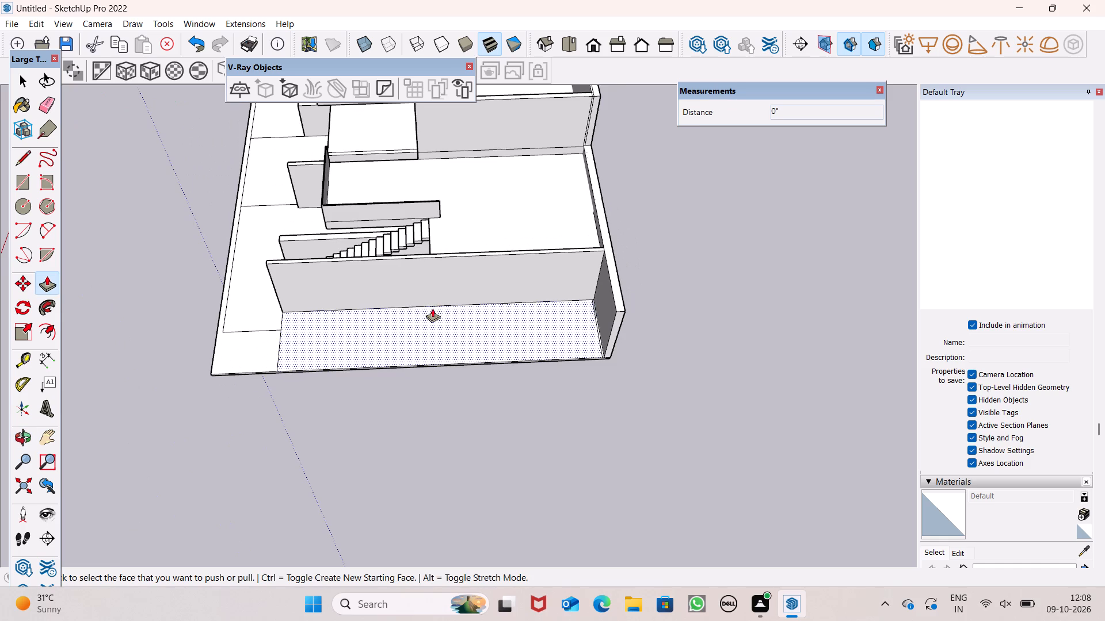
scroll(432, 308, "up", 1)
scroll(517, 267, "up", 3)
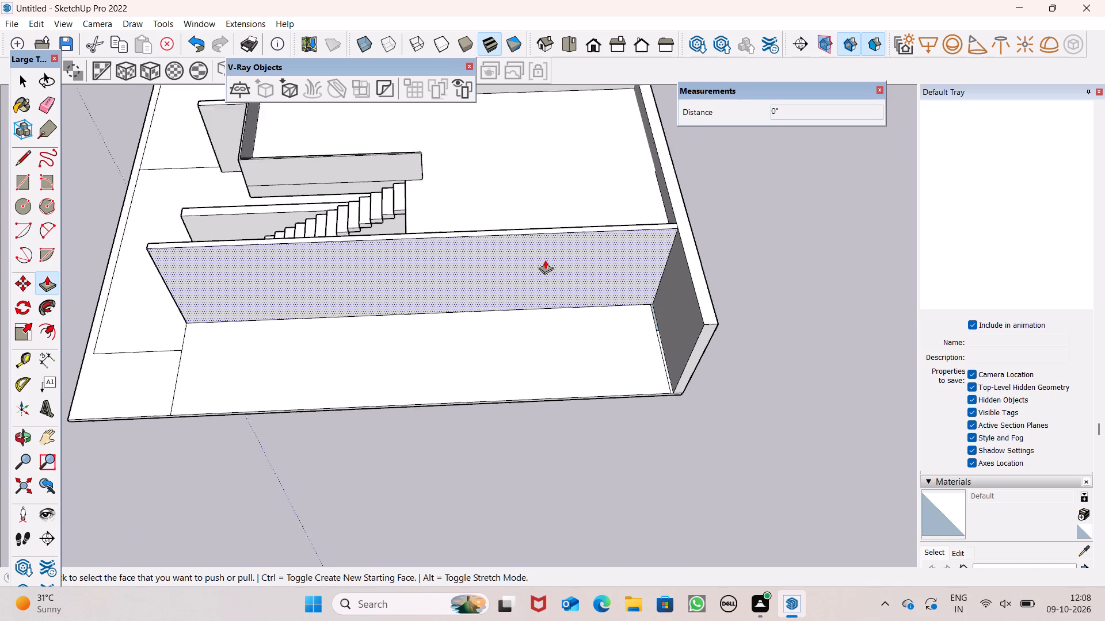
scroll(545, 260, "up", 3)
scroll(520, 251, "down", 7)
Push/Pull the narrow end face of the terrace parapet at the top of the stairs back by 5 1/2".
middle_click_drag(515, 257, 220, 296)
scroll(496, 210, "up", 2)
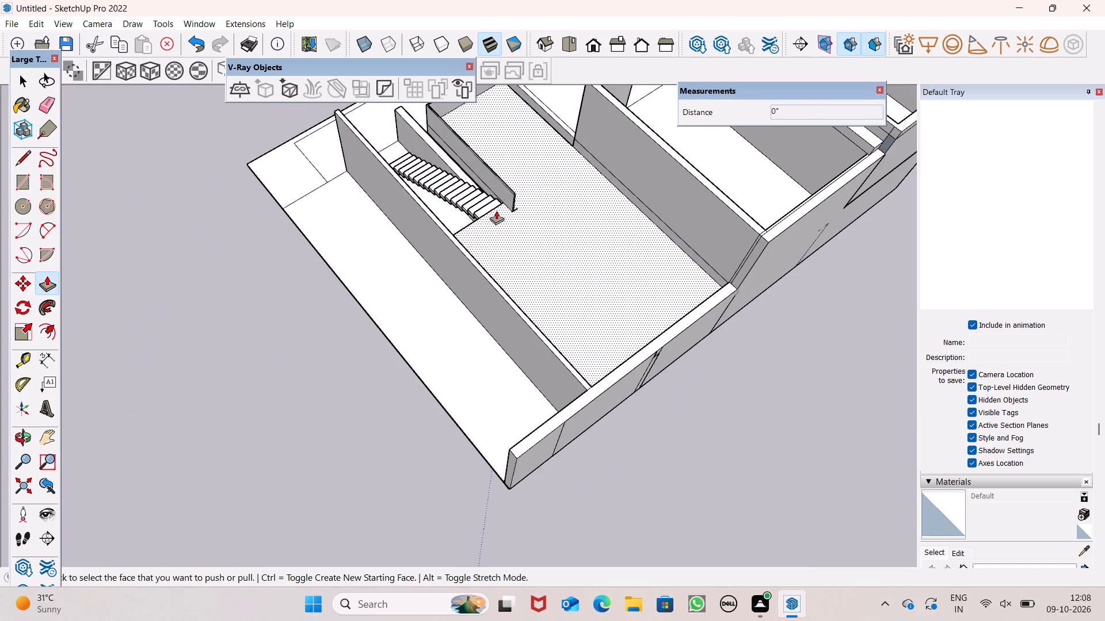
scroll(496, 210, "up", 6)
scroll(515, 208, "down", 1)
scroll(515, 208, "up", 16)
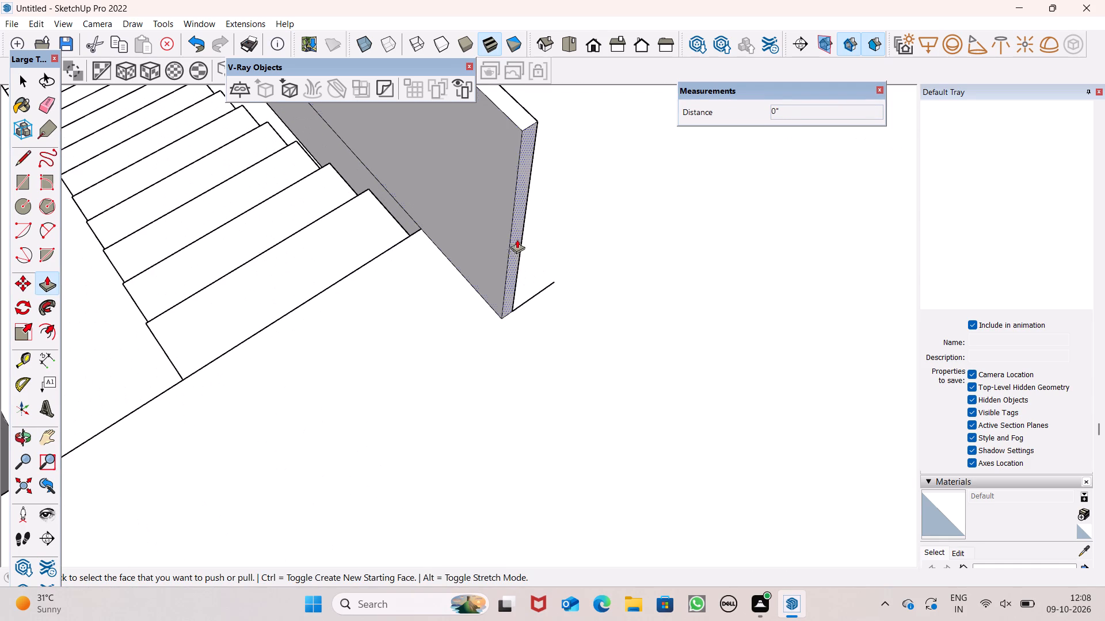
left_click_drag(517, 247, 474, 226)
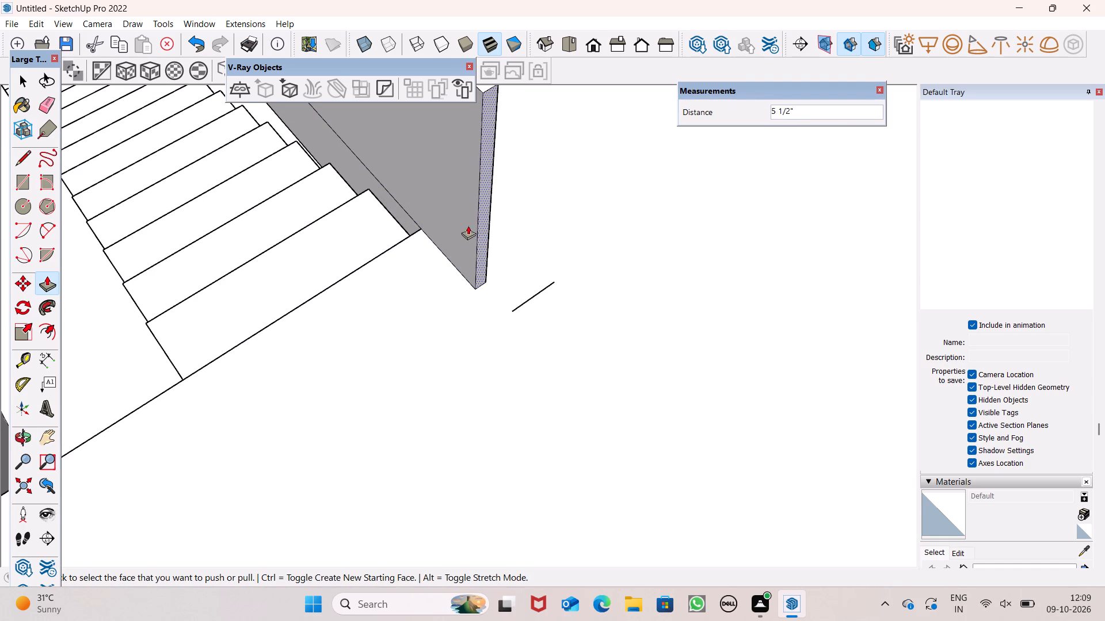
Erase the short leftover line on the terrace floor beyond the shortened parapet's end.
scroll(426, 287, "down", 3)
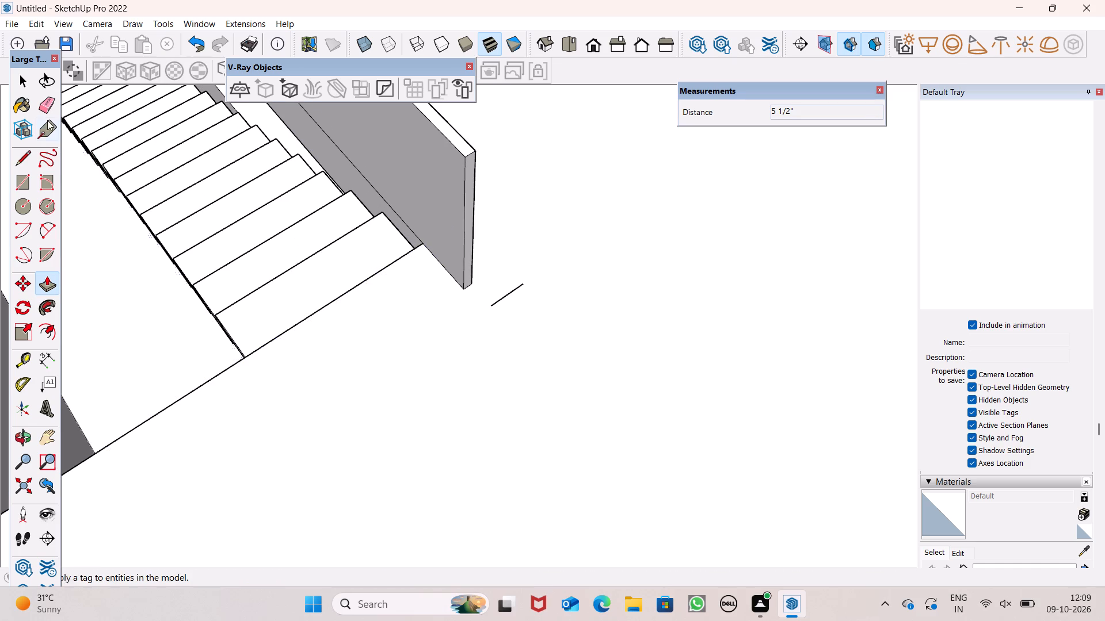
left_click(41, 106)
left_click_drag(490, 298, 495, 304)
scroll(487, 307, "down", 3)
scroll(473, 385, "up", 2)
middle_click_drag(474, 389, 901, 196)
scroll(901, 197, "up", 1)
scroll(609, 256, "down", 8)
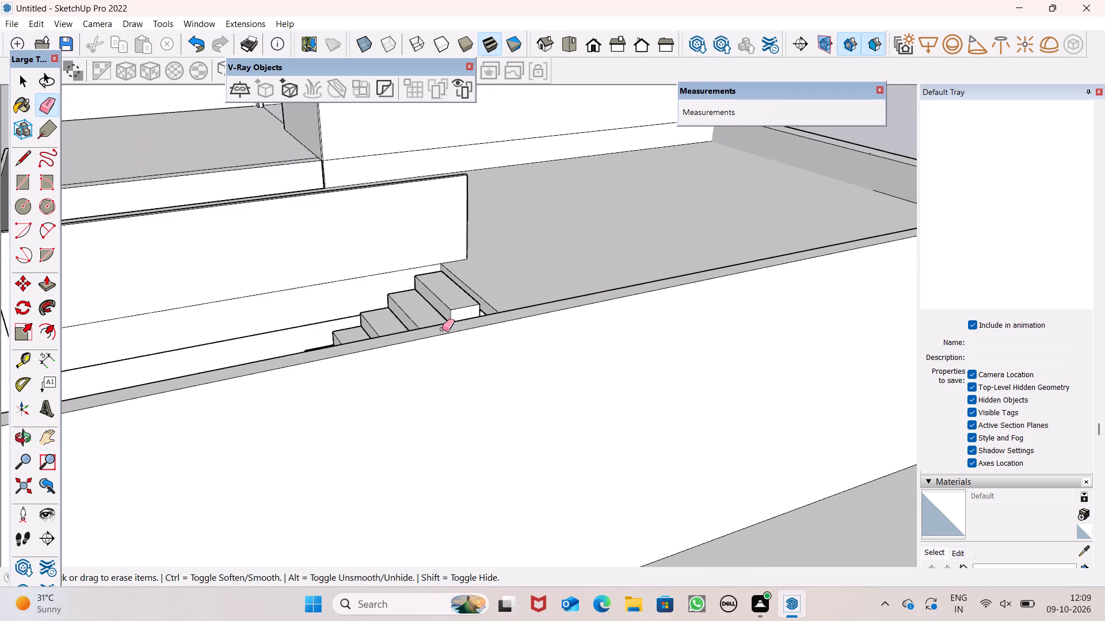
scroll(442, 329, "down", 5)
middle_click_drag(546, 340, 548, 451)
key("space")
Push/Pull the top face of the outer wall beside the stairs down 1' 5 15/16", level with the terrace floor.
middle_click_drag(628, 458, 0, 417)
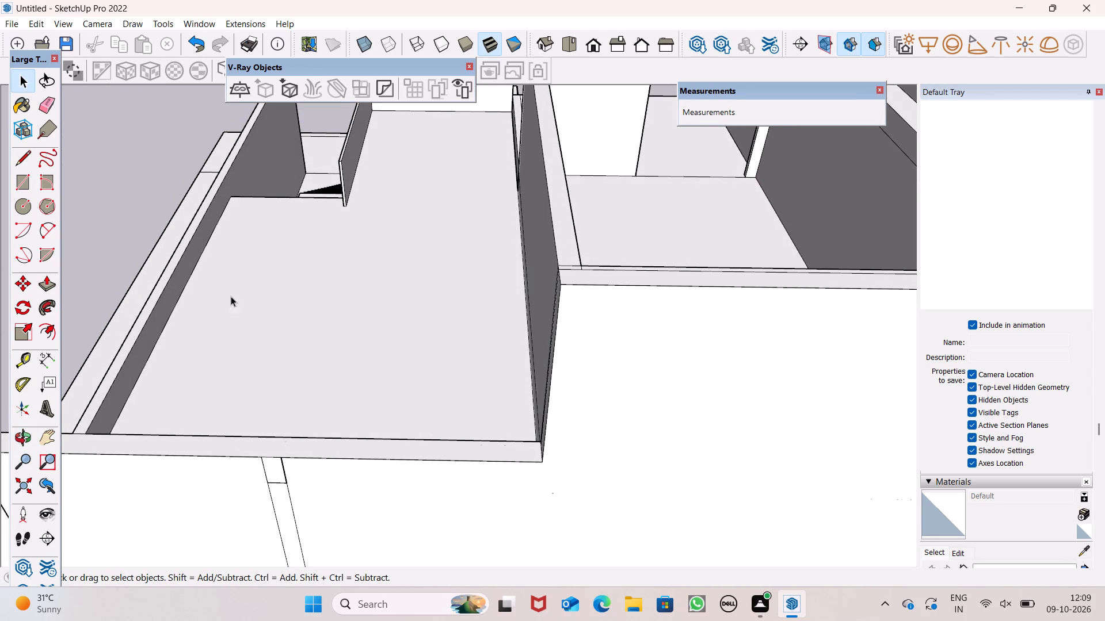
middle_click_drag(226, 304, 261, 313)
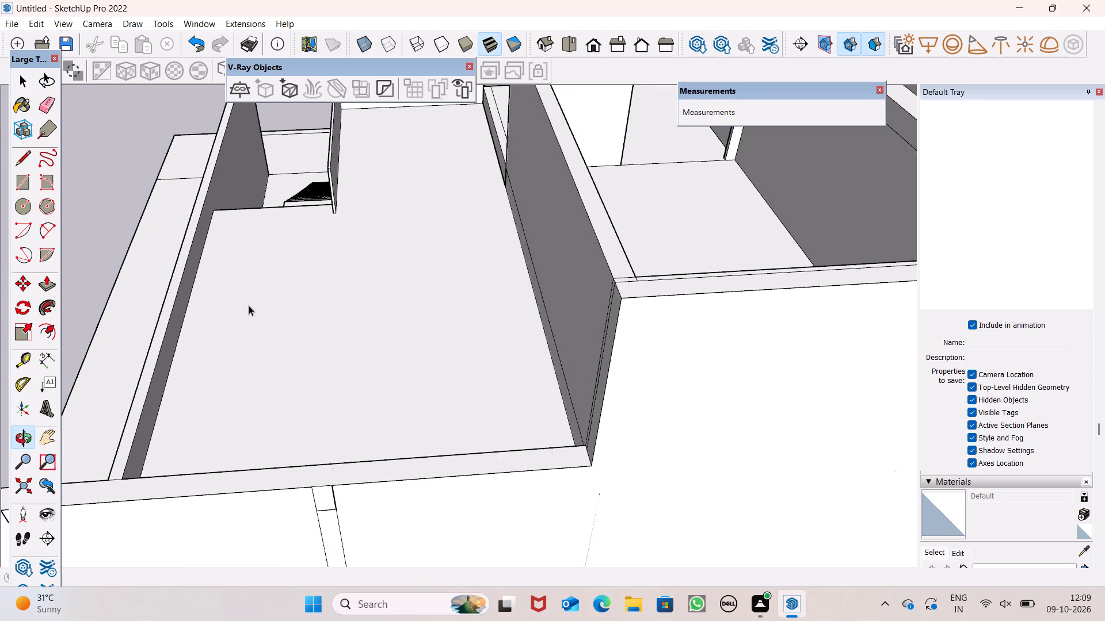
middle_click_drag(272, 349, 504, 296)
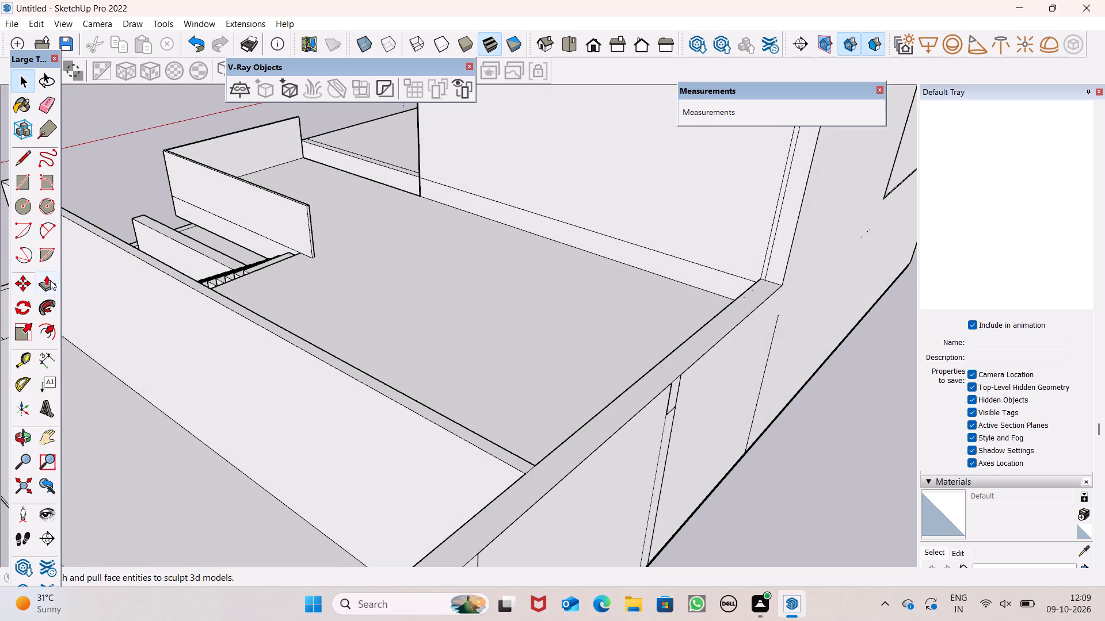
left_click(50, 280)
middle_click_drag(466, 404, 329, 472)
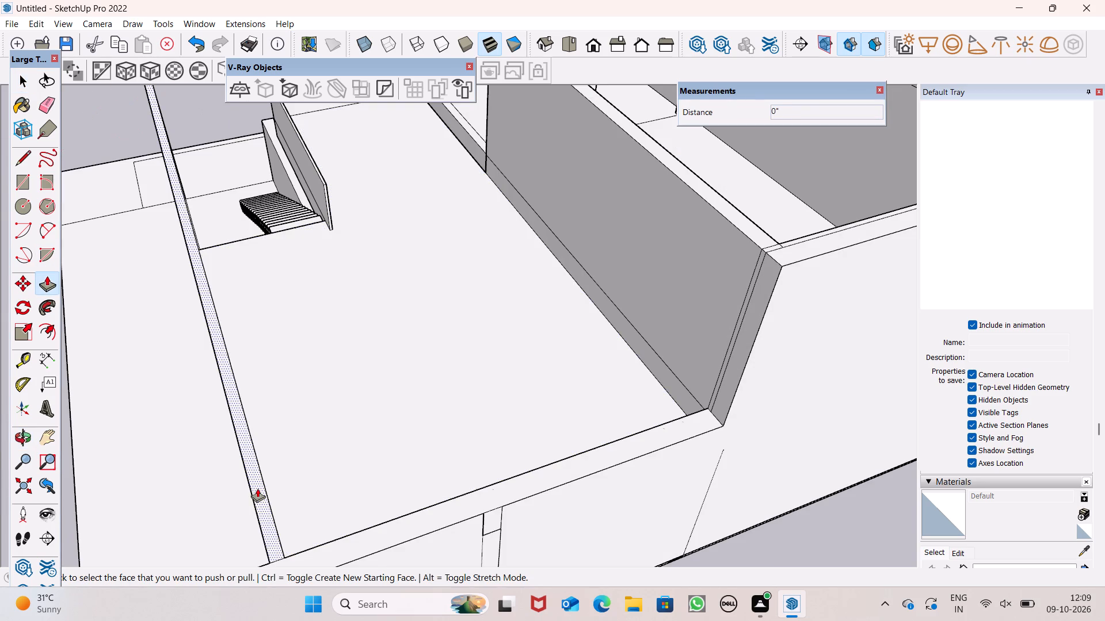
left_click_drag(257, 488, 279, 504)
scroll(268, 400, "down", 3)
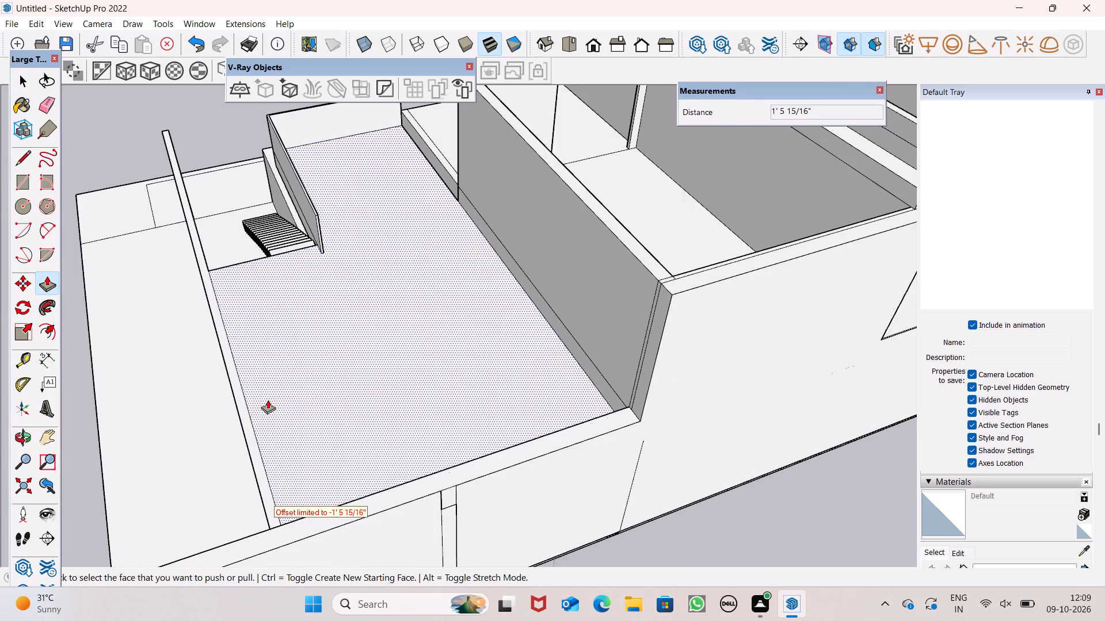
Push/Pull the front end face of the outer wall beside the stairs back by about 9' 10 9/16".
middle_click_drag(274, 409, 492, 357)
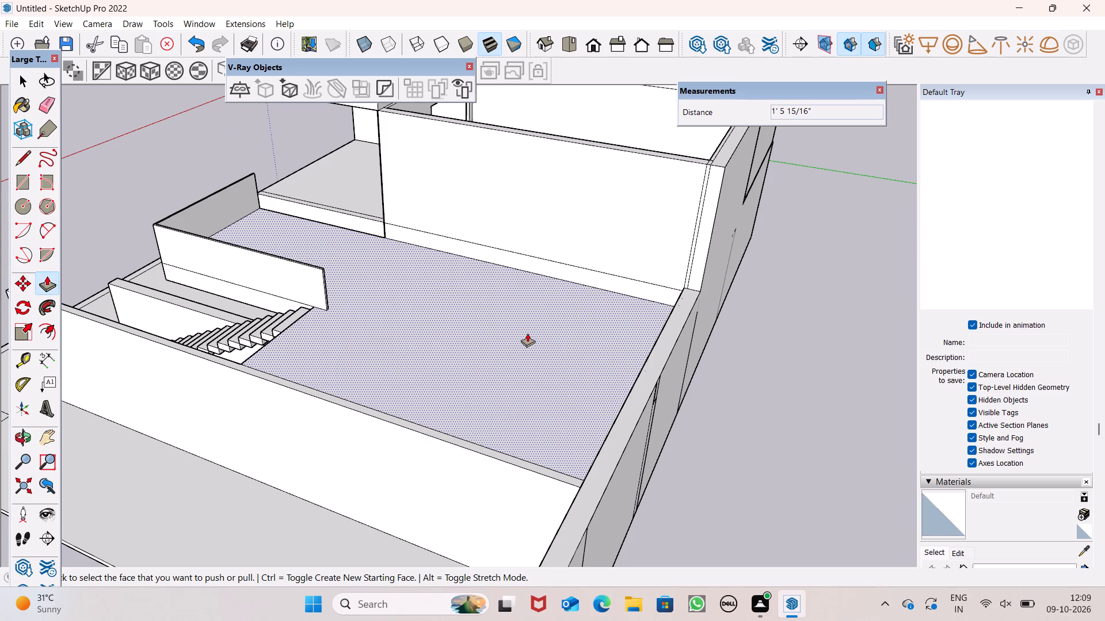
middle_click_drag(360, 378, 449, 353)
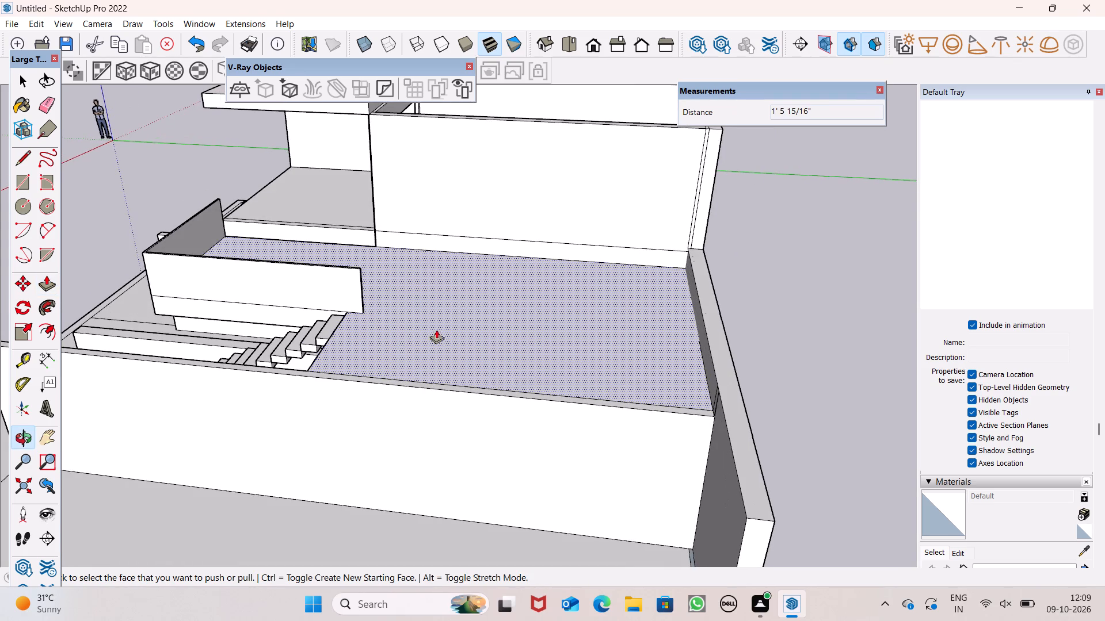
scroll(435, 327, "down", 7)
middle_click_drag(416, 389, 702, 352)
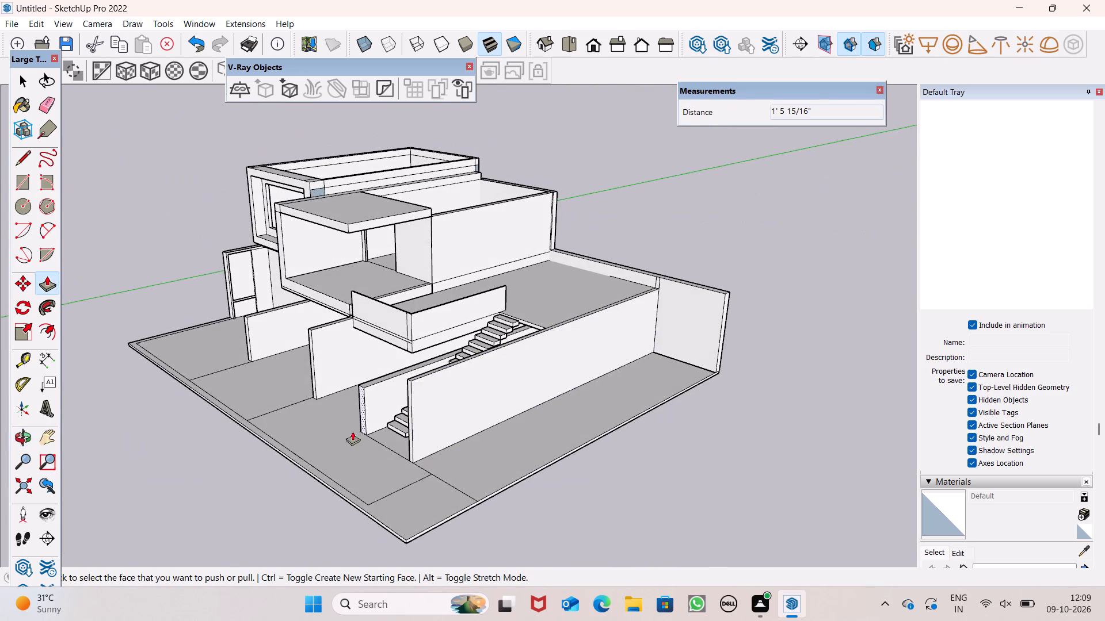
scroll(419, 434, "up", 5)
left_click_drag(402, 439, 517, 409)
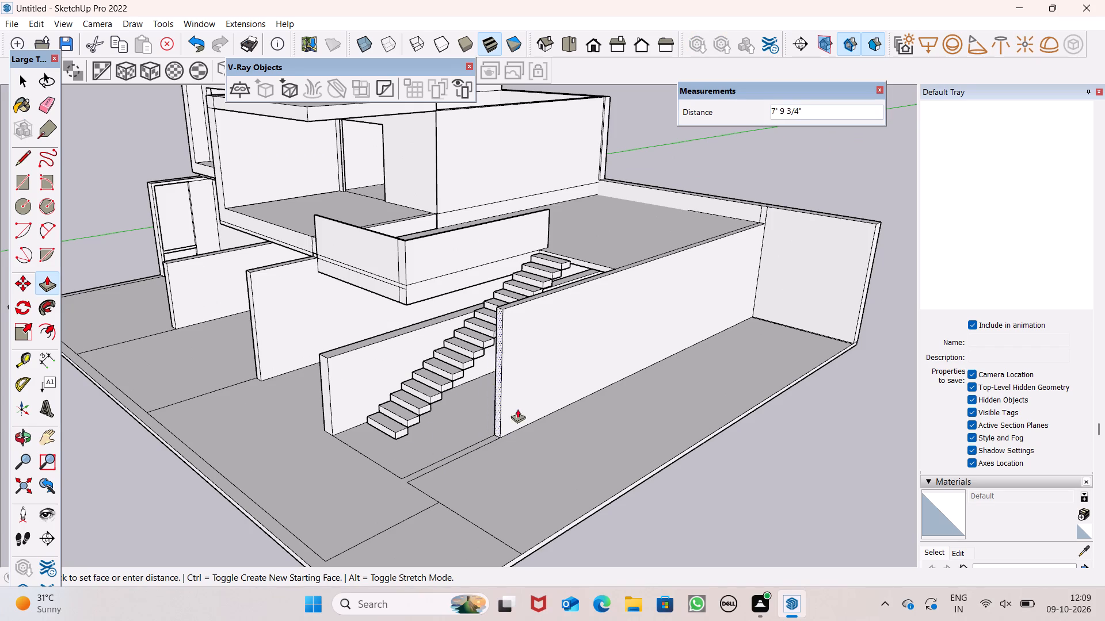
left_click_drag(517, 409, 557, 398)
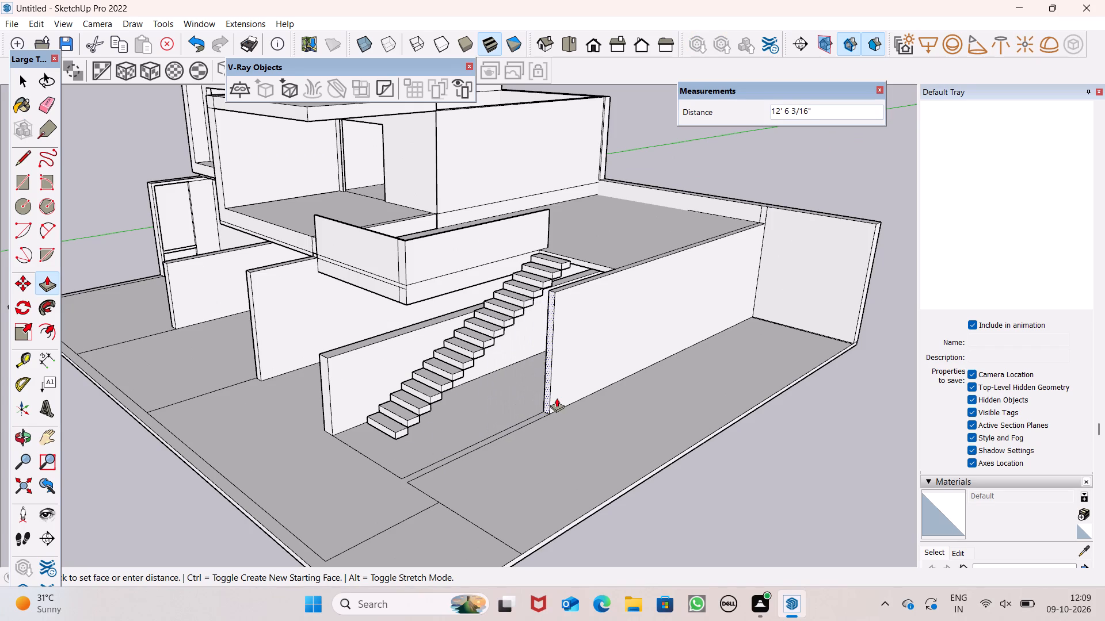
left_click_drag(557, 398, 522, 414)
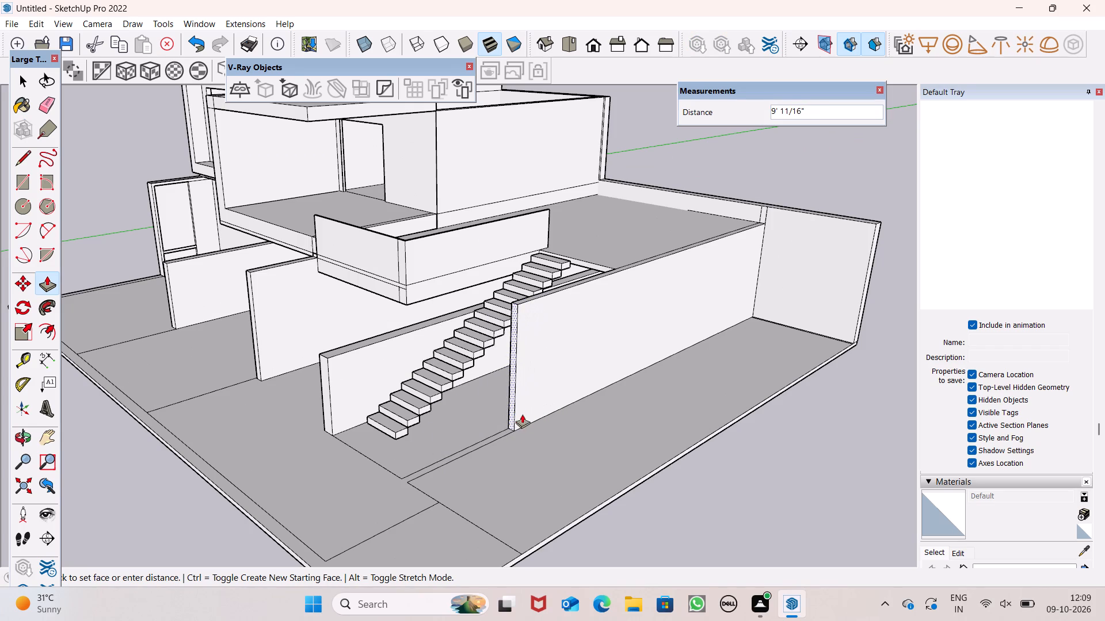
left_click_drag(522, 414, 531, 411)
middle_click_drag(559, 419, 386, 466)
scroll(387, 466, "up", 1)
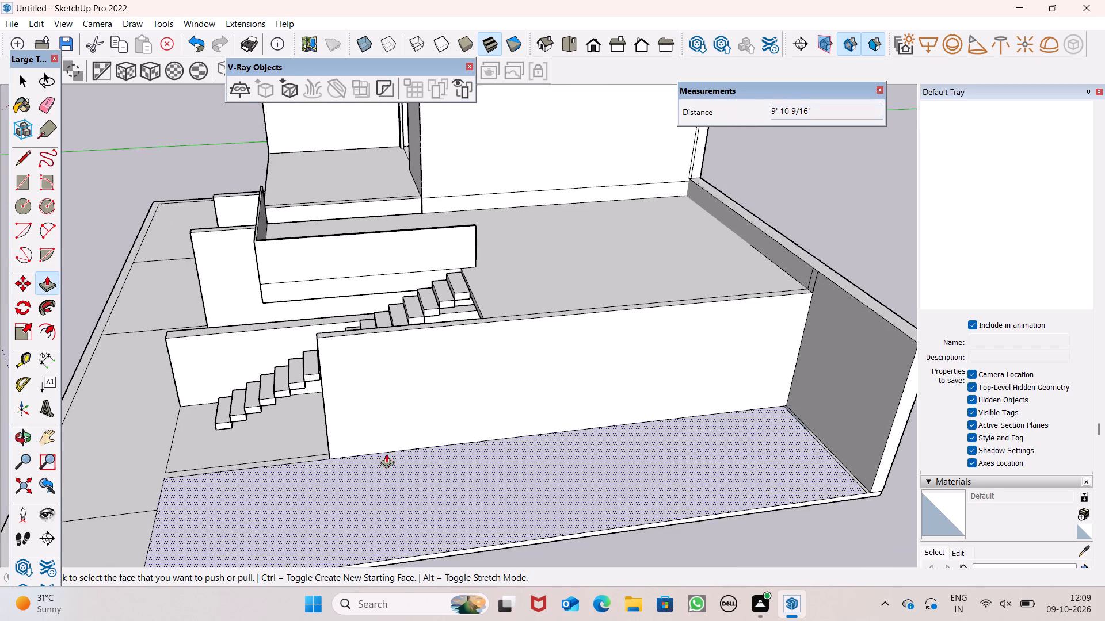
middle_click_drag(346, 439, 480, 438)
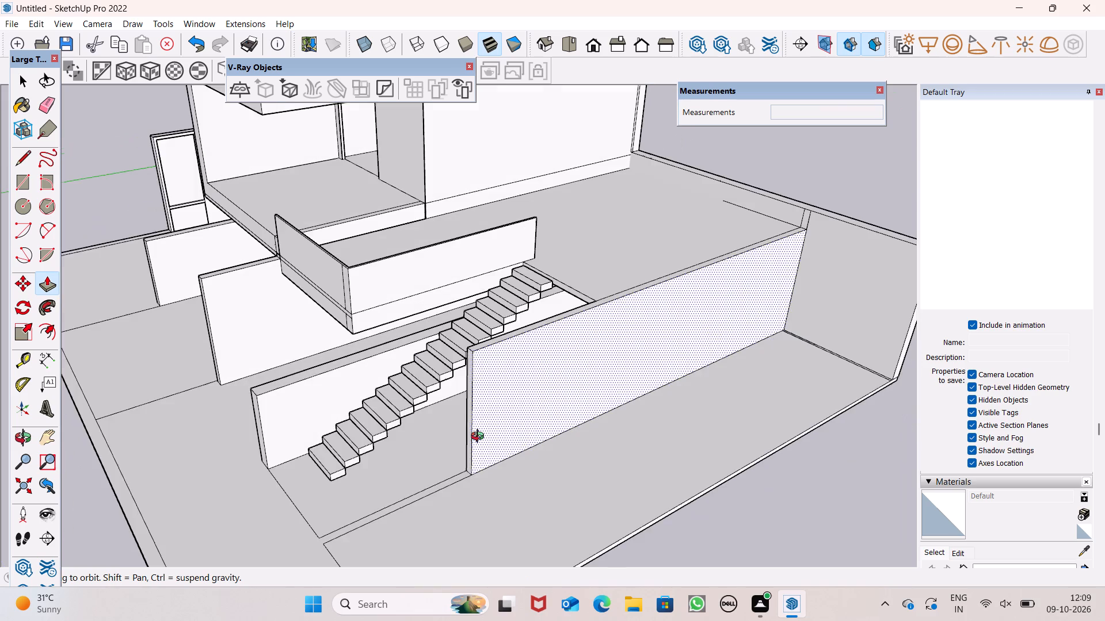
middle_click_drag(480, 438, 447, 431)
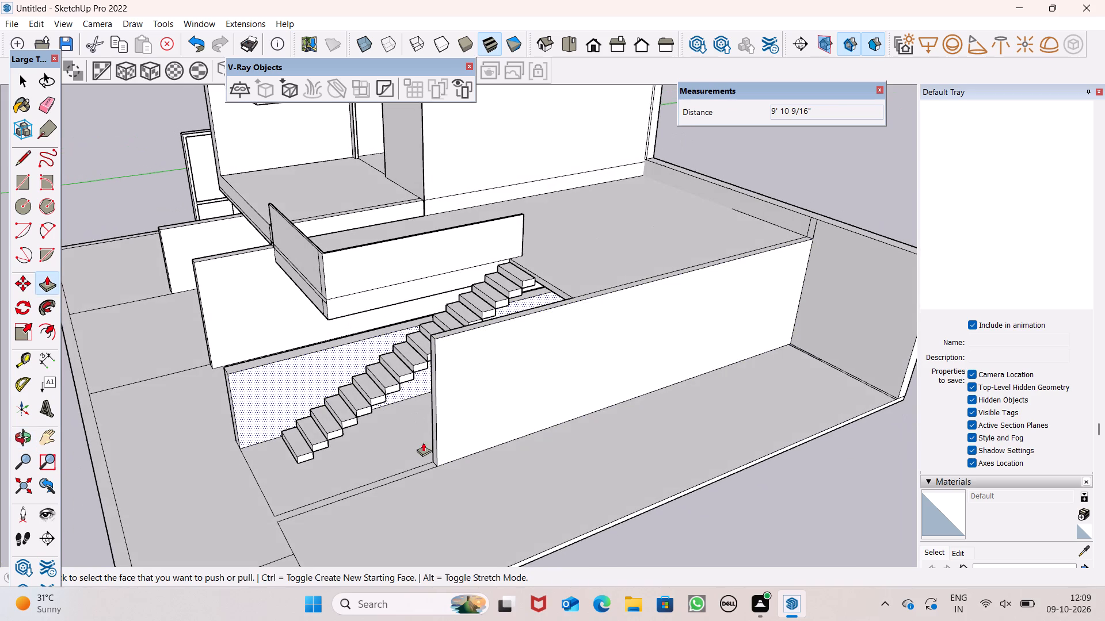
Draw a rectangle about 6' 3 15/16" by 3' 7/16" on the ground slab, outside the outer wall near the foot of the stairs.
middle_click_drag(452, 444, 398, 455)
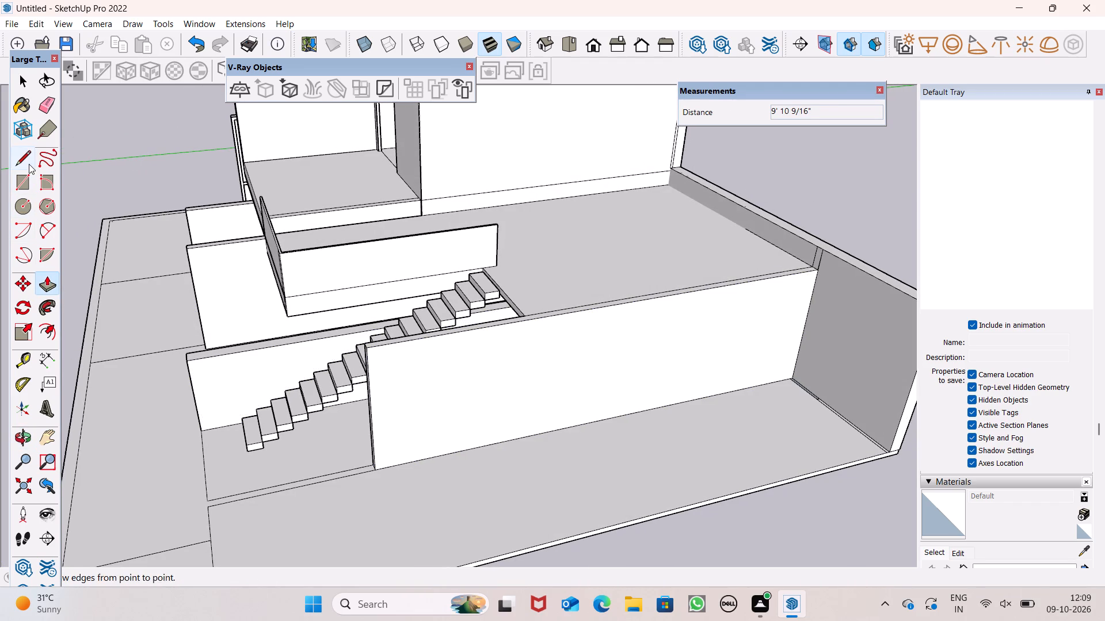
left_click(29, 164)
middle_click_drag(677, 463, 605, 482)
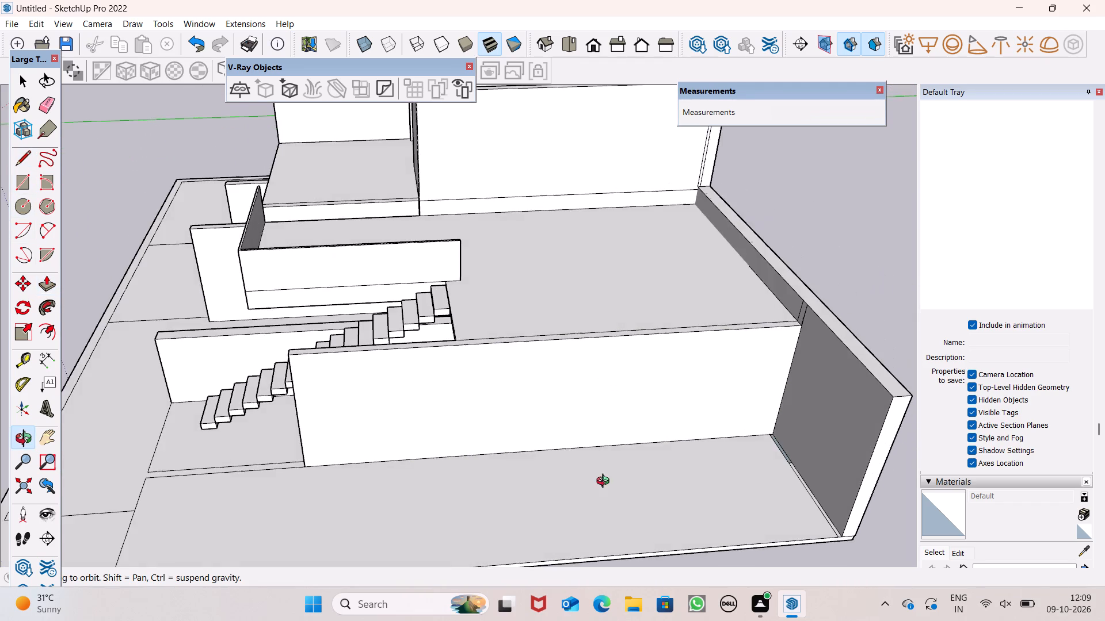
middle_click_drag(605, 482, 596, 478)
scroll(324, 443, "up", 6)
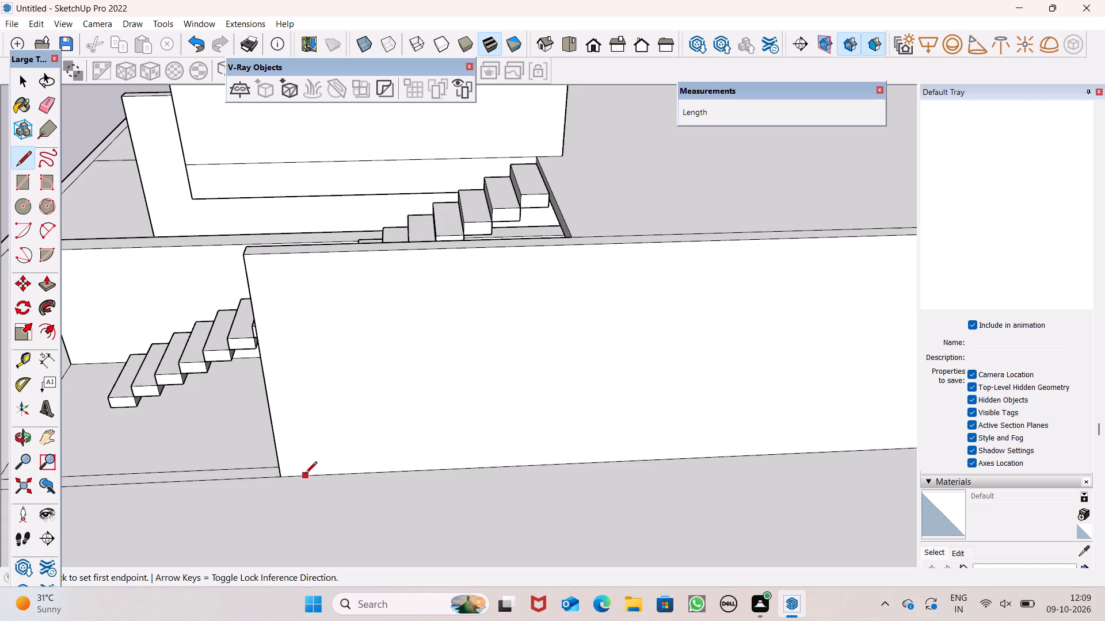
scroll(454, 245, "down", 2)
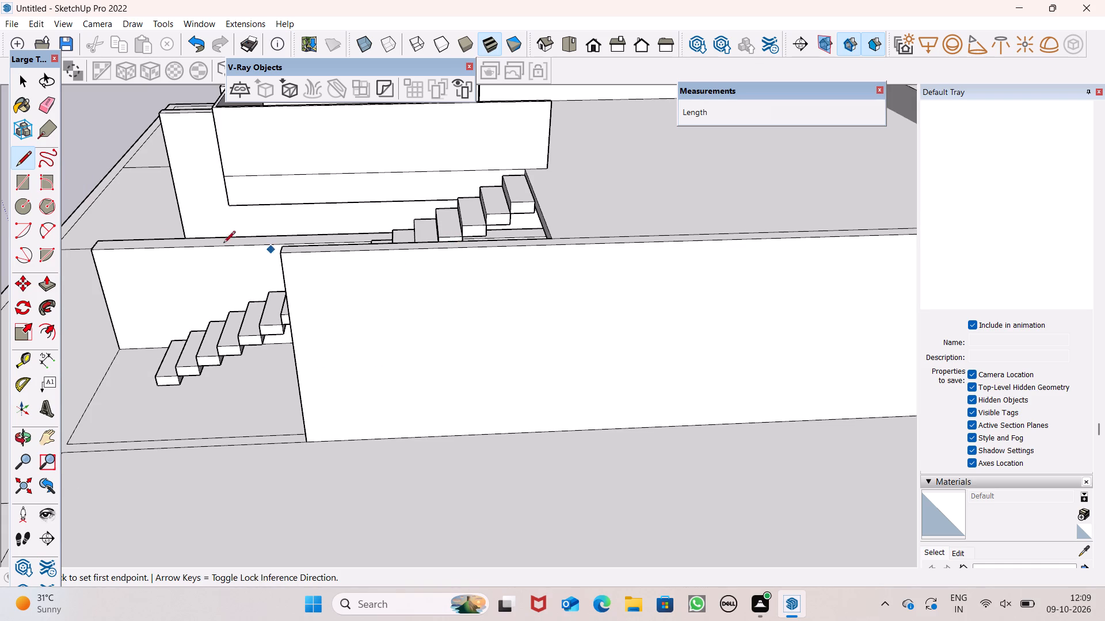
left_click(25, 190)
scroll(59, 179, "down", 1)
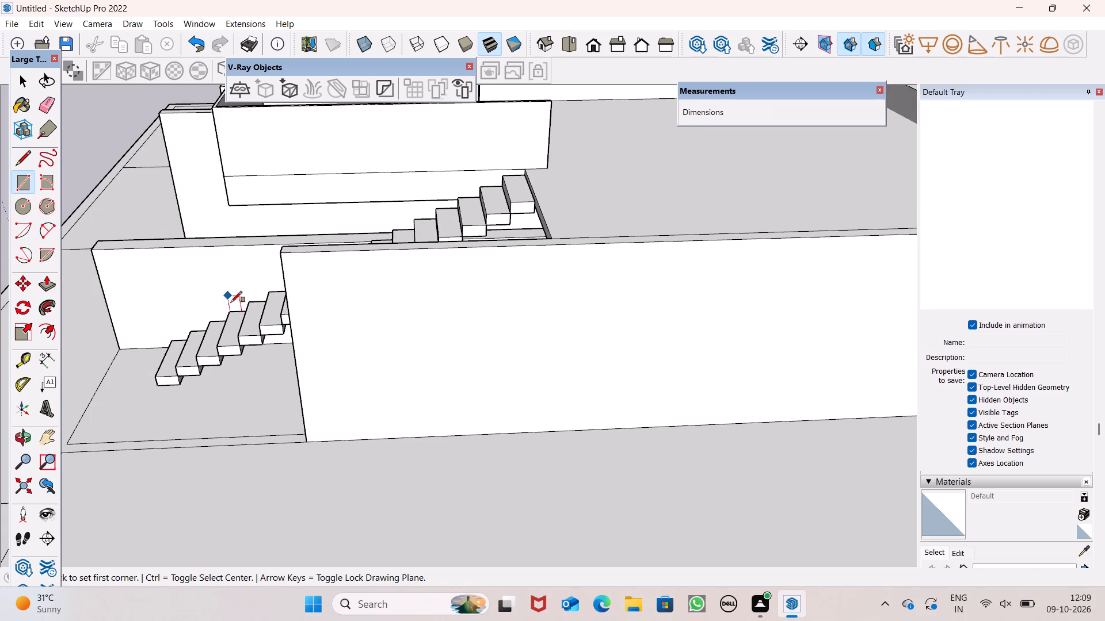
scroll(219, 356, "down", 1)
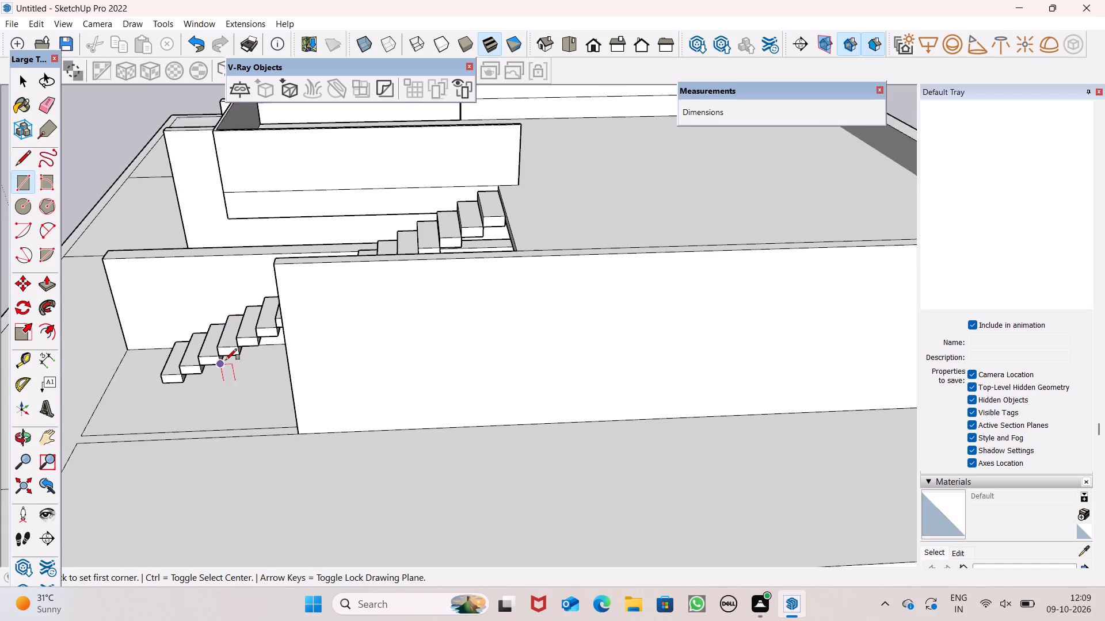
scroll(228, 355, "down", 1)
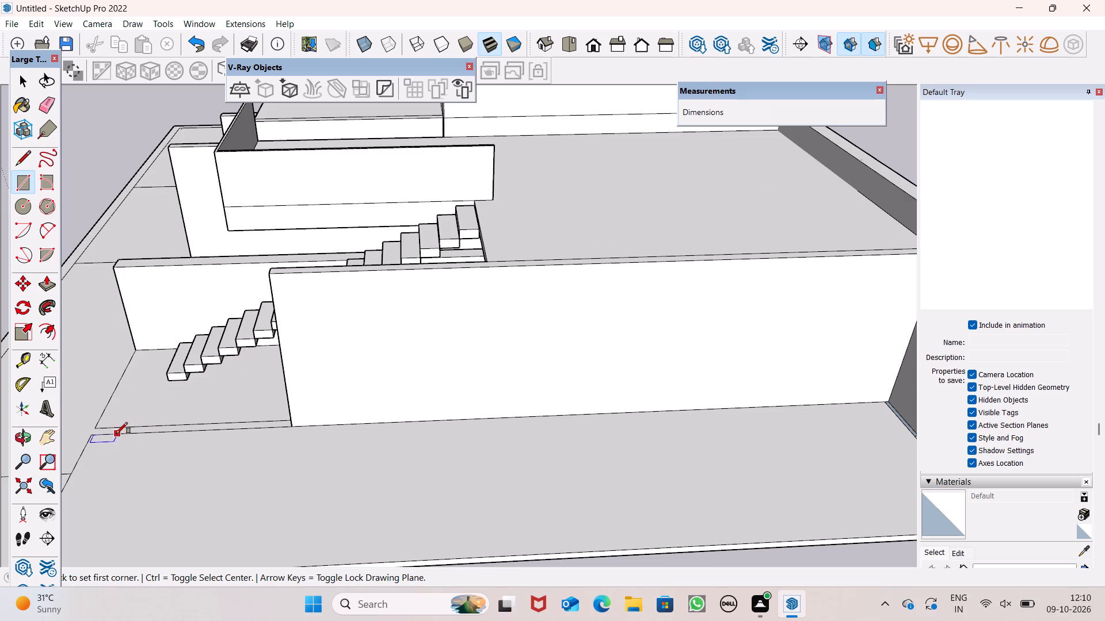
left_click(114, 434)
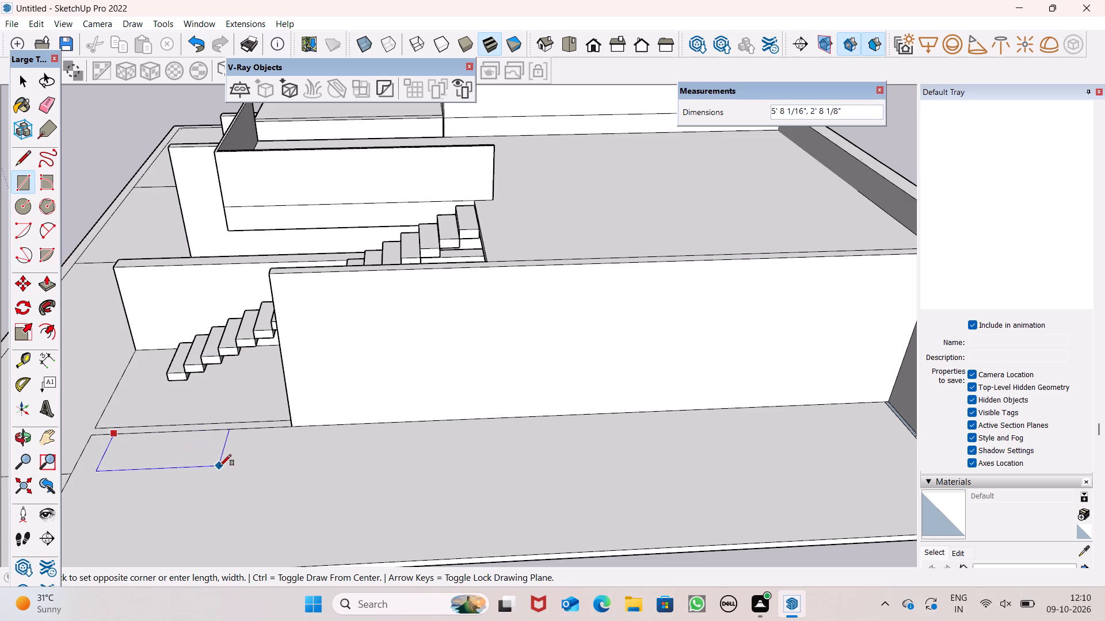
left_click(231, 470)
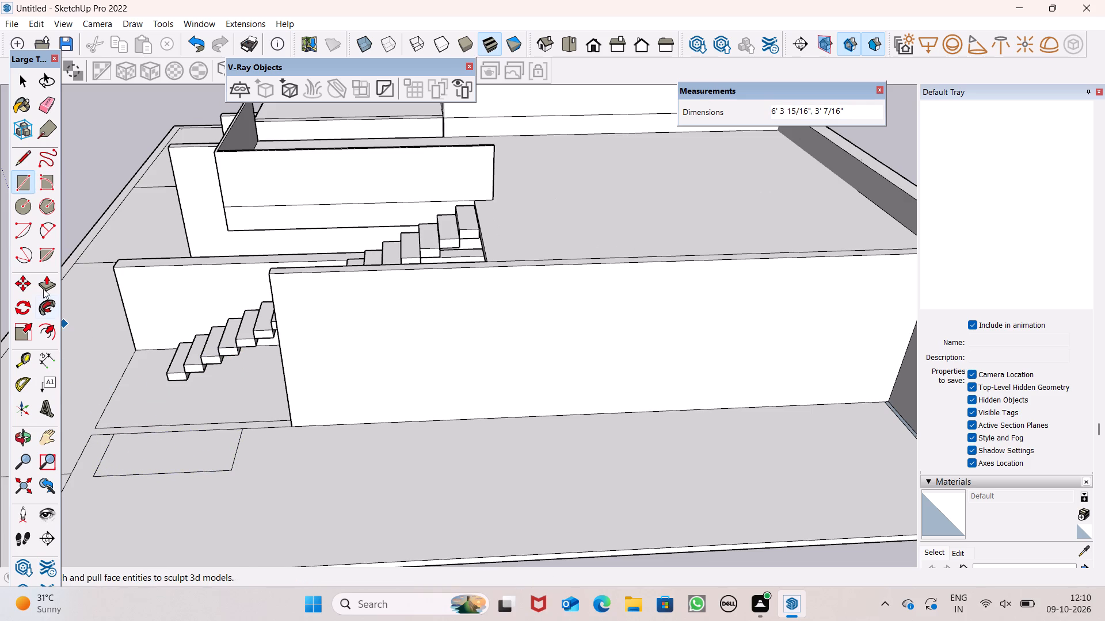
Push/Pull the new rectangle on the ground slab up 1' 5" into a block.
left_click(41, 279)
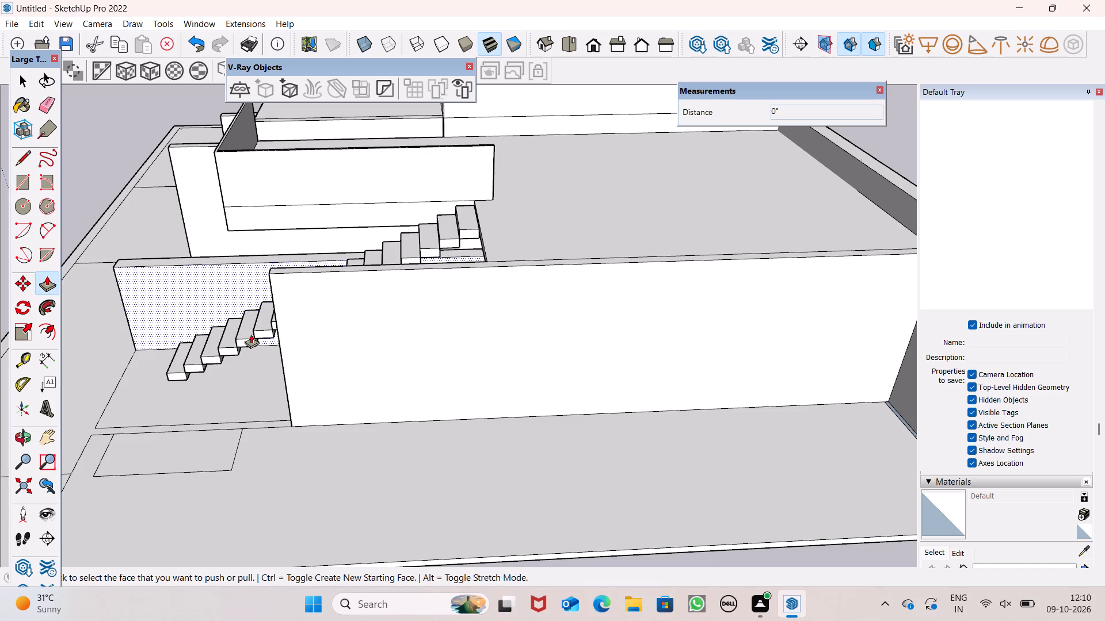
left_click_drag(190, 451, 191, 438)
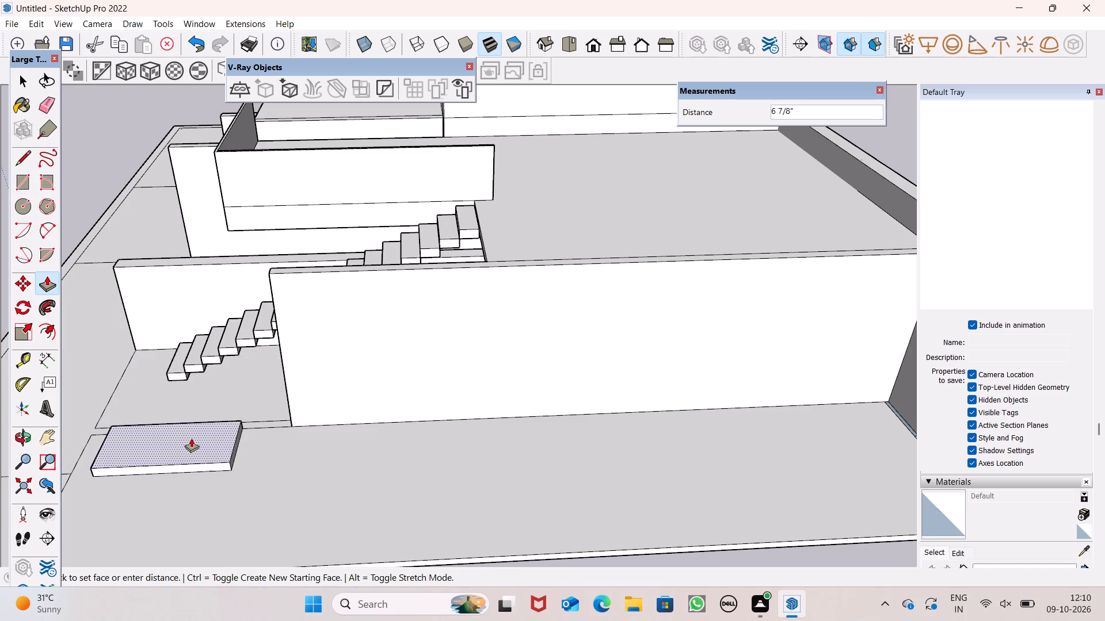
left_click_drag(191, 438, 189, 434)
key("1")
type("'5")
left_click_drag(189, 434, 194, 435)
key("shift+quotedbl")
key("Return")
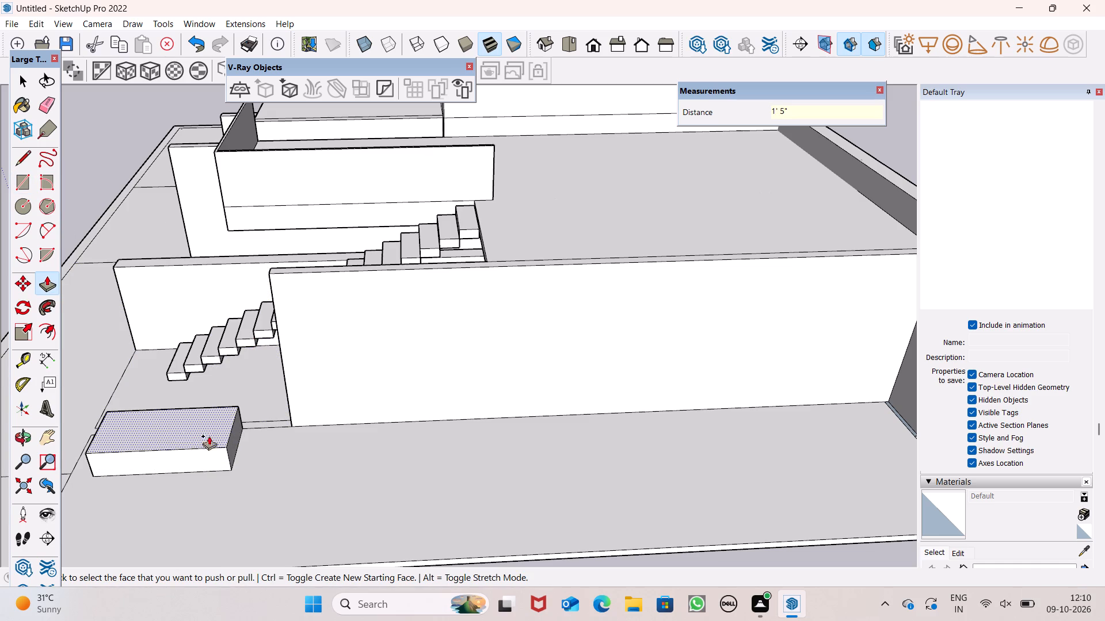
Push/Pull the block's end face along the outer wall by about 9' 8 1/2".
middle_click_drag(235, 446, 202, 400)
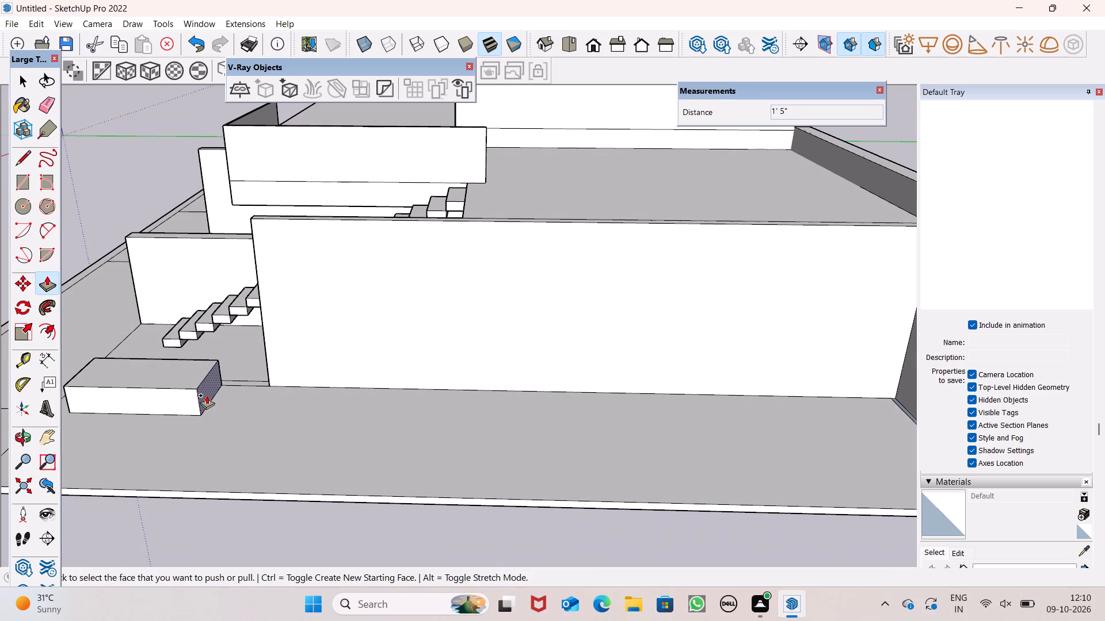
left_click_drag(207, 395, 270, 408)
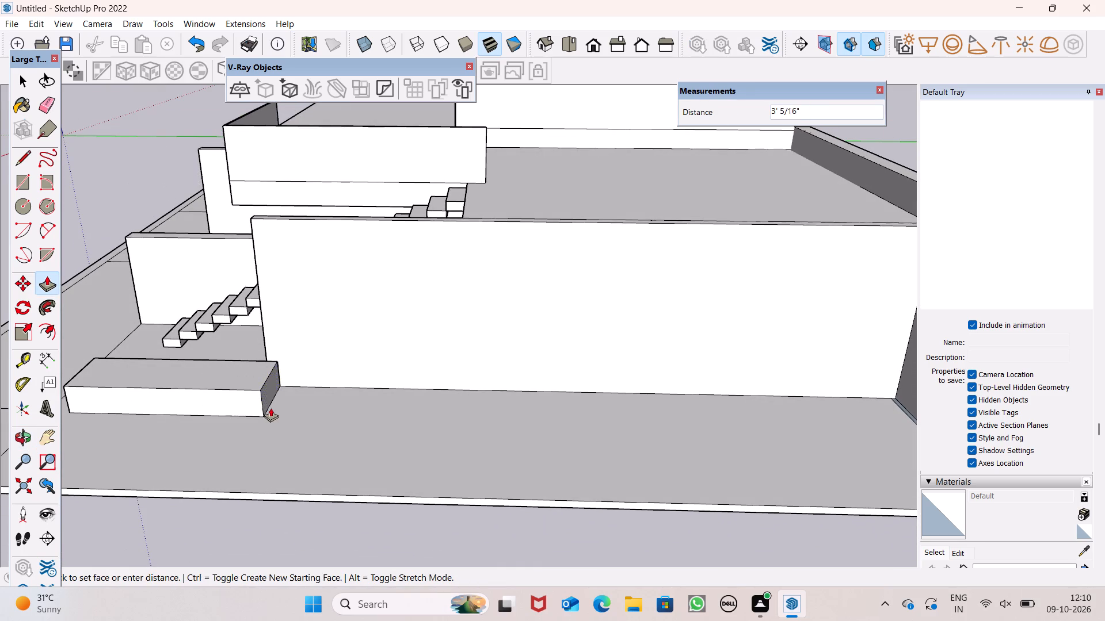
left_click_drag(270, 408, 305, 407)
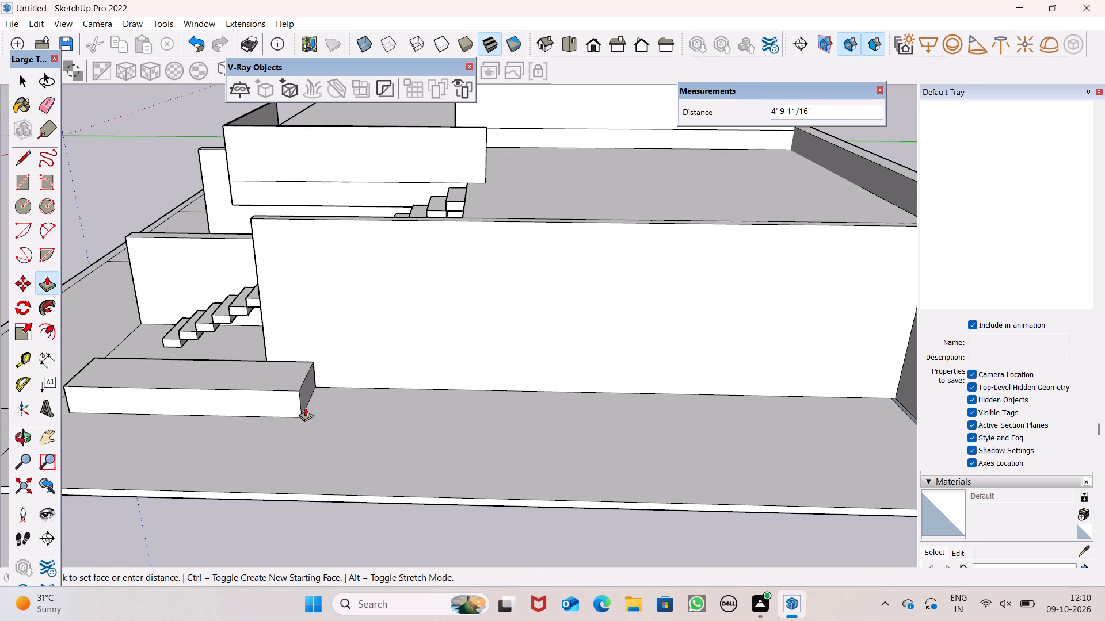
left_click_drag(305, 407, 407, 413)
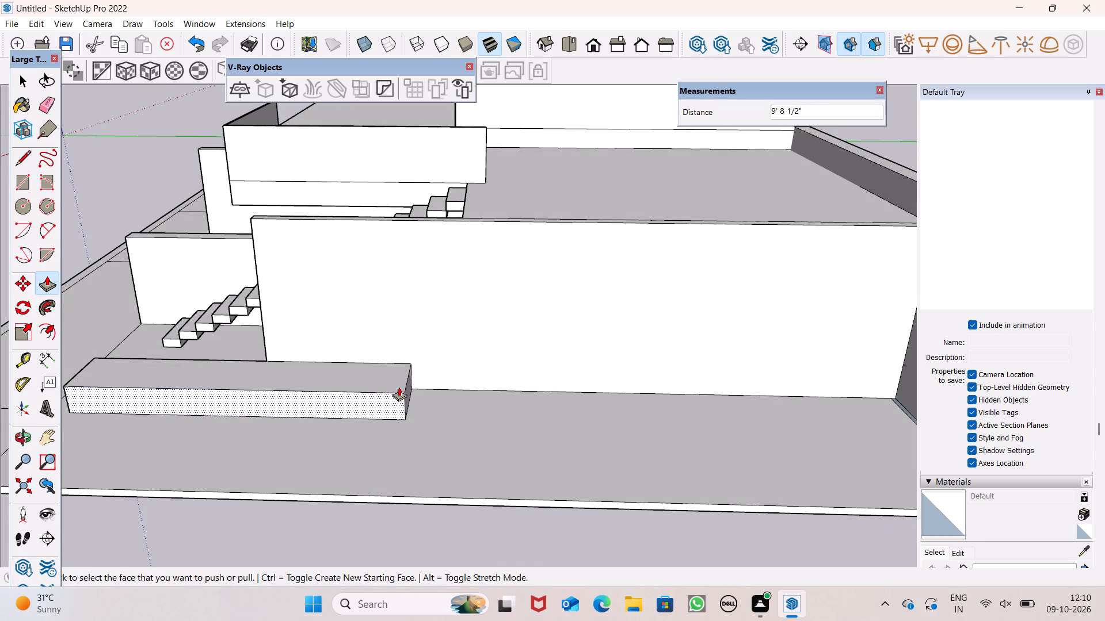
Examine the lengthened block beside the outer wall and the whole house from several angles.
scroll(399, 376, "down", 6)
scroll(395, 407, "up", 1)
middle_click_drag(395, 407, 607, 385)
middle_click_drag(512, 375, 540, 416)
scroll(512, 376, "up", 1)
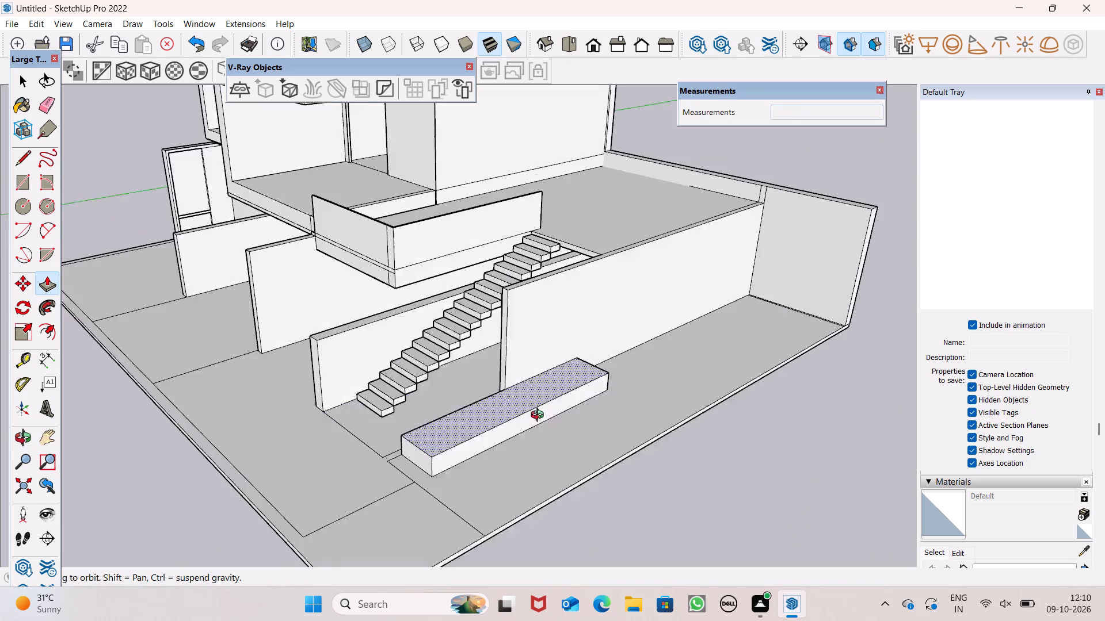
middle_click_drag(540, 416, 427, 389)
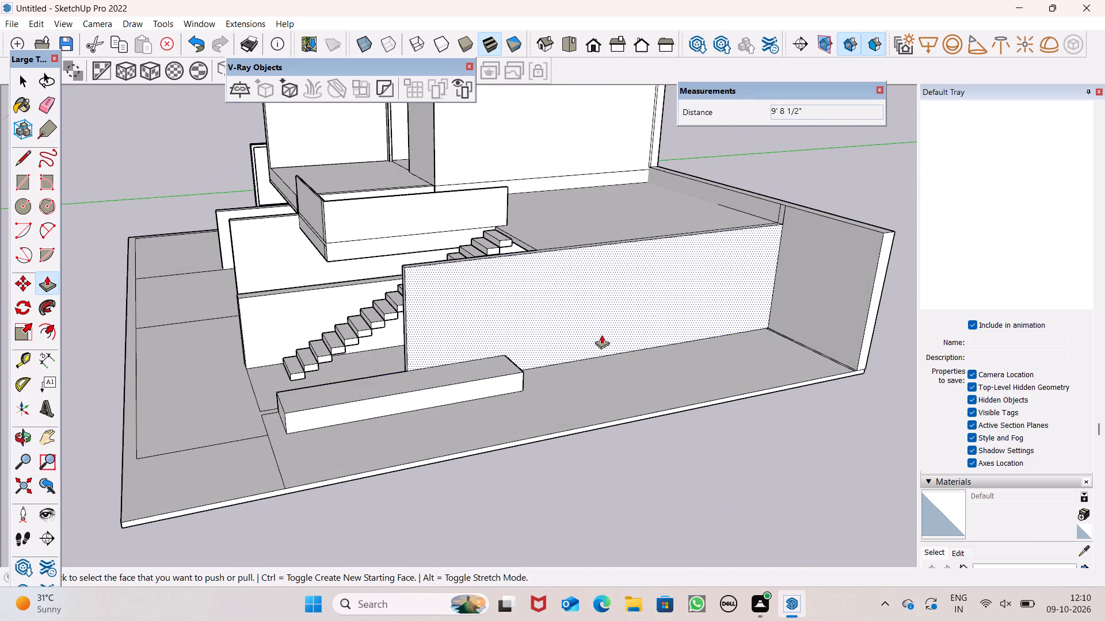
middle_click_drag(600, 370, 536, 350)
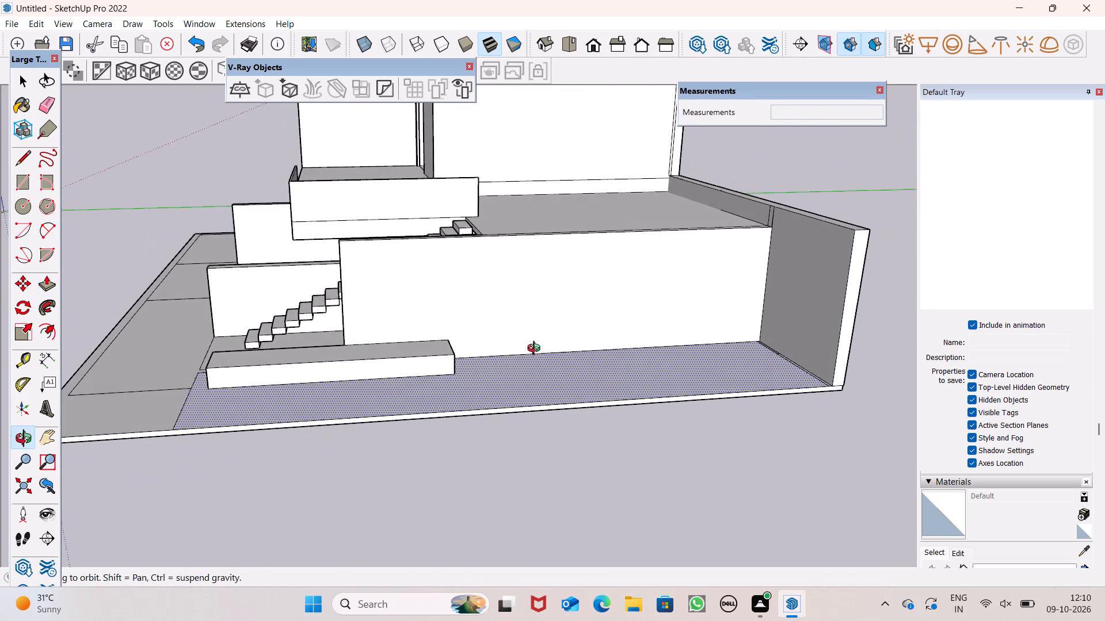
middle_click_drag(536, 350, 547, 340)
scroll(469, 306, "down", 2)
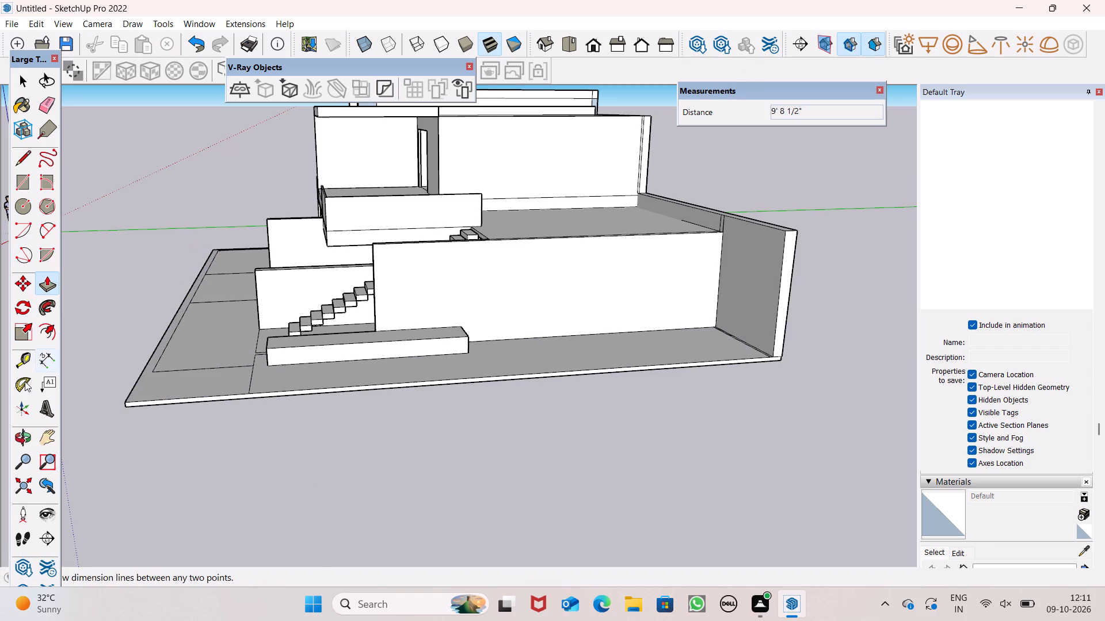
scroll(401, 313, "down", 5)
middle_click_drag(552, 377, 498, 446)
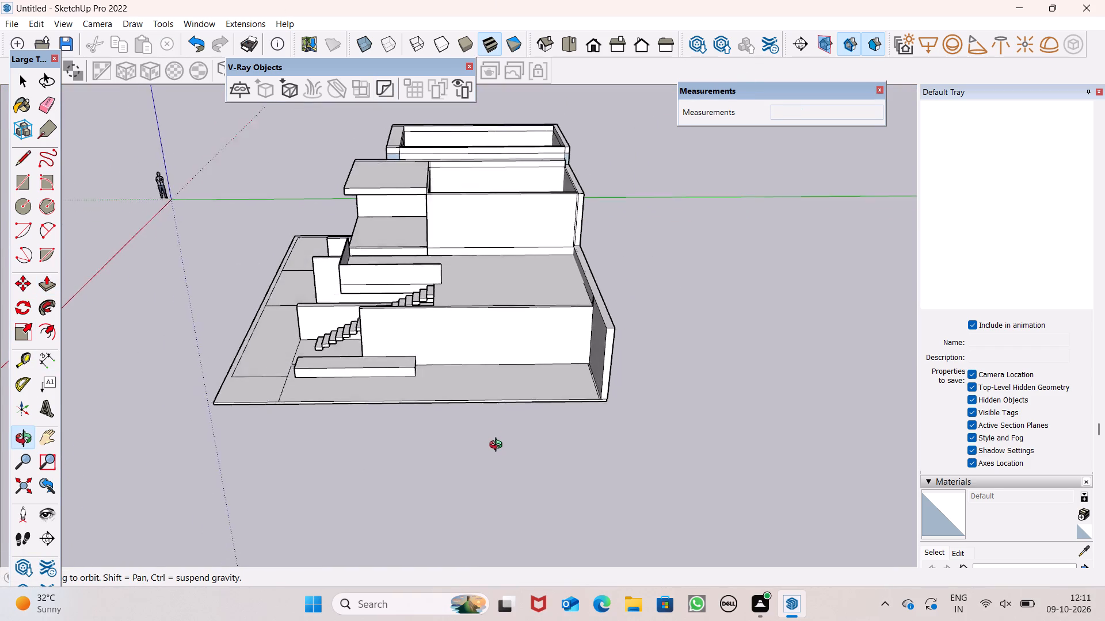
middle_click_drag(498, 446, 516, 475)
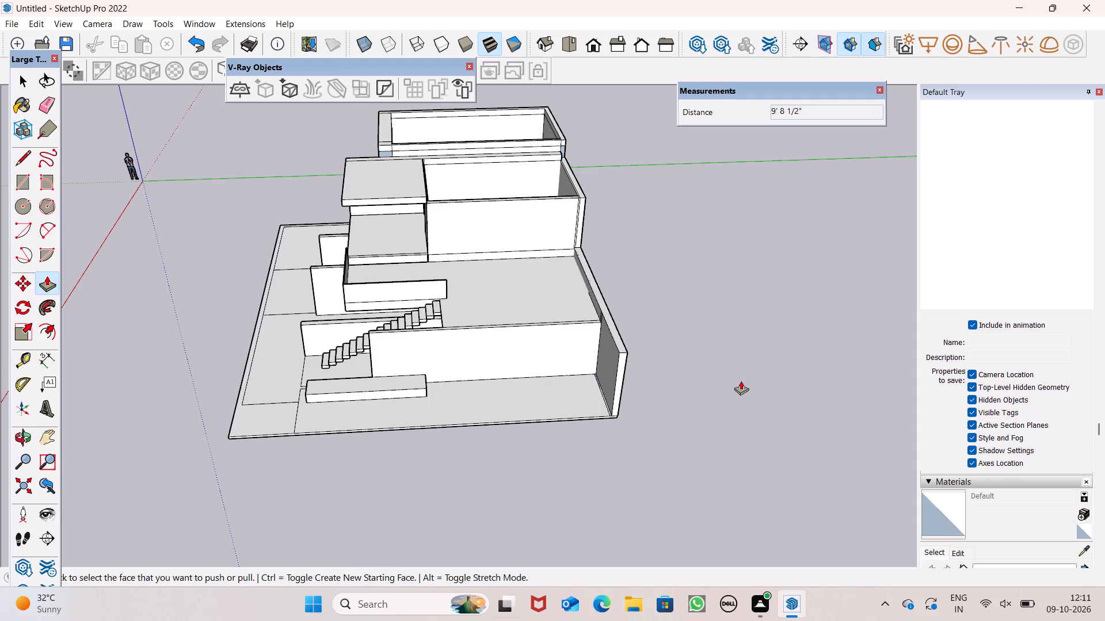
Push/Pull the top face of the long block in two small height adjustments, the last by 7/16".
scroll(736, 379, "up", 7)
scroll(548, 317, "up", 8)
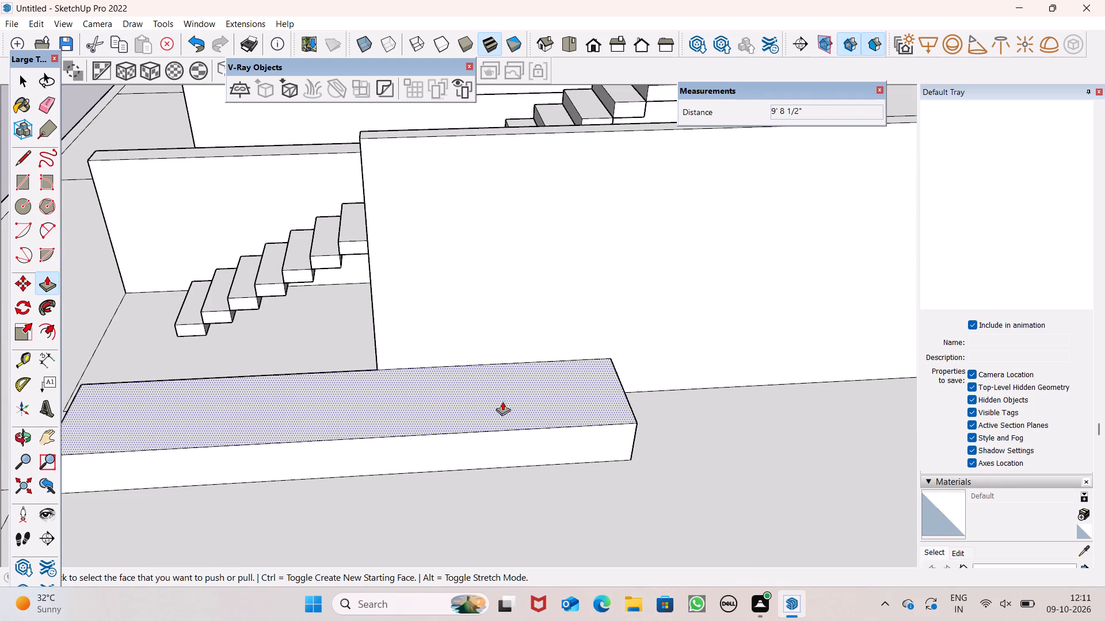
left_click_drag(502, 401, 496, 382)
left_click(496, 382)
scroll(506, 304, "down", 1)
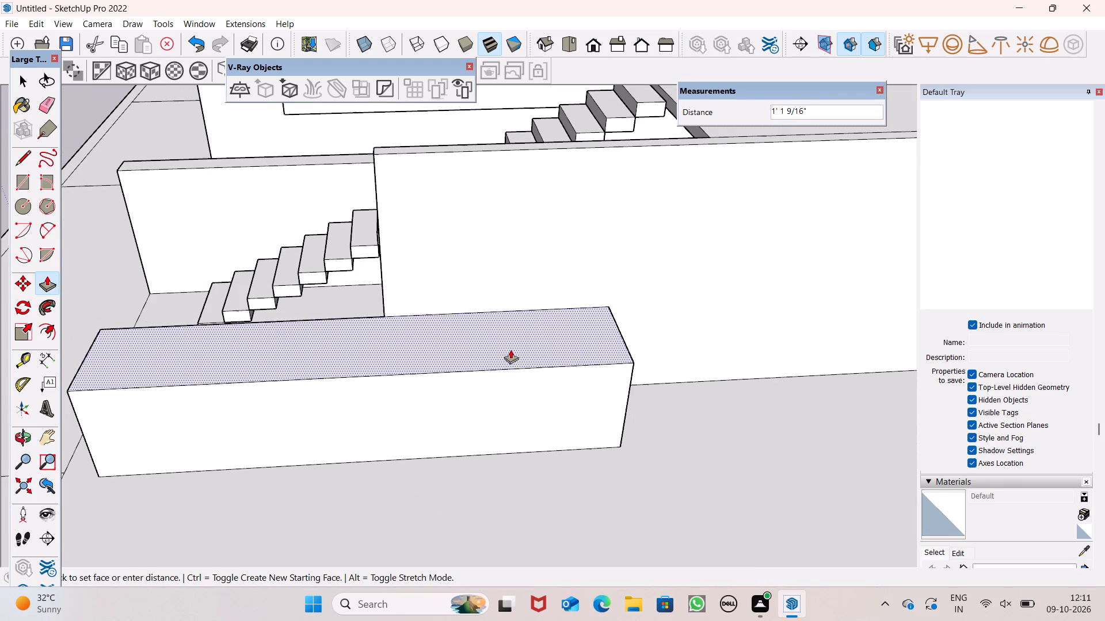
left_click(523, 378)
Draw a vertical line about 6' 7 15/16" long on the outer wall near its front end, from the block's top to the wall's top edge.
scroll(478, 287, "down", 10)
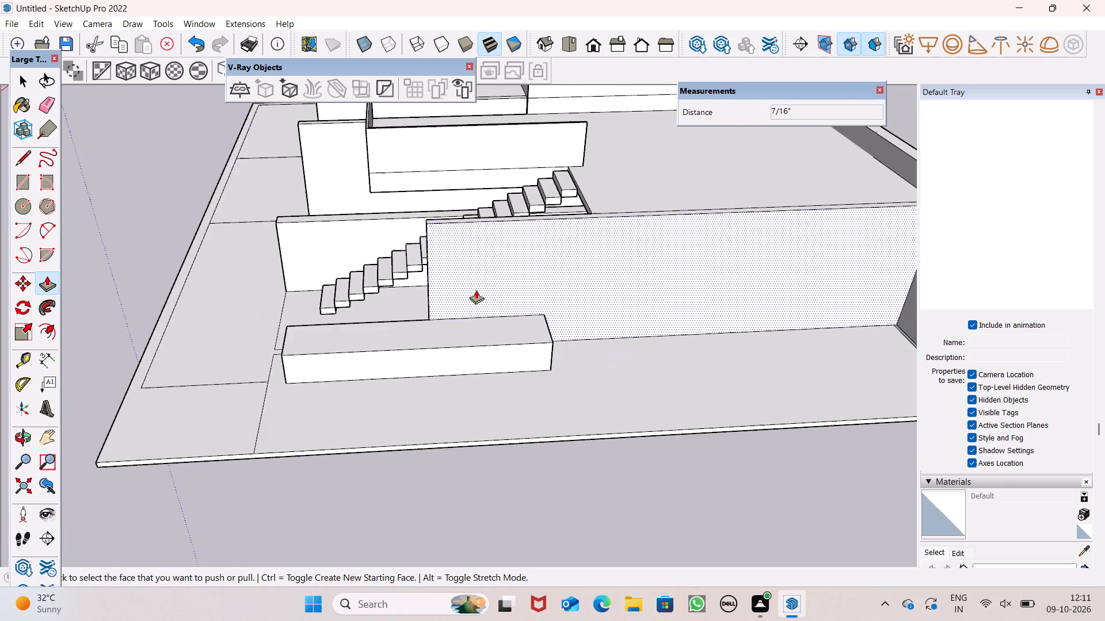
scroll(476, 290, "down", 2)
middle_click_drag(522, 310, 334, 259)
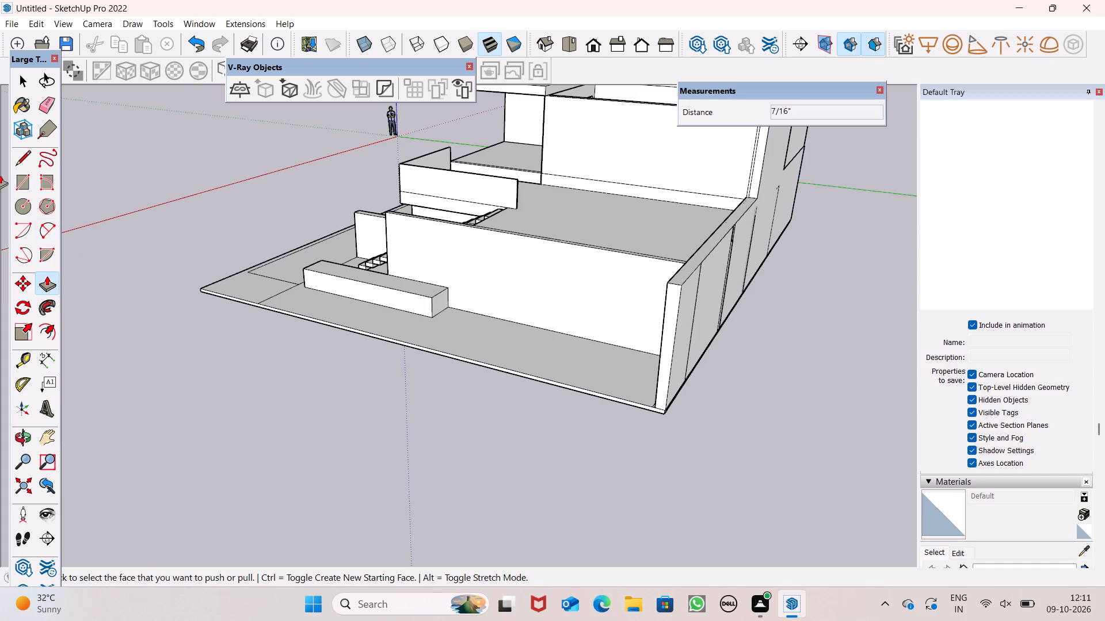
left_click(24, 159)
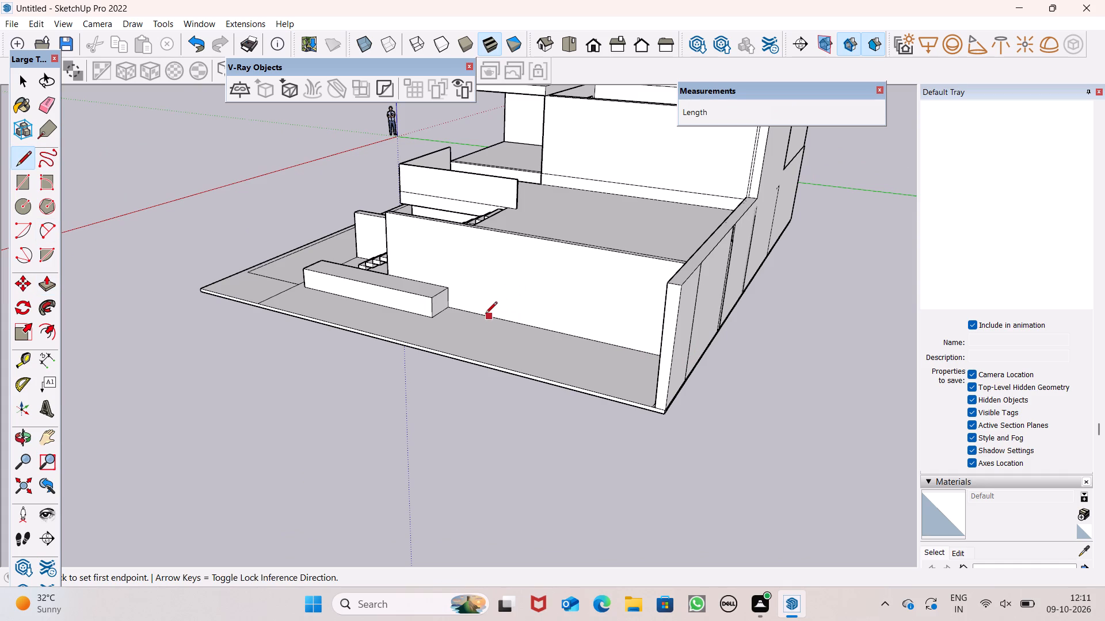
scroll(403, 286, "up", 3)
middle_click_drag(438, 293, 446, 296)
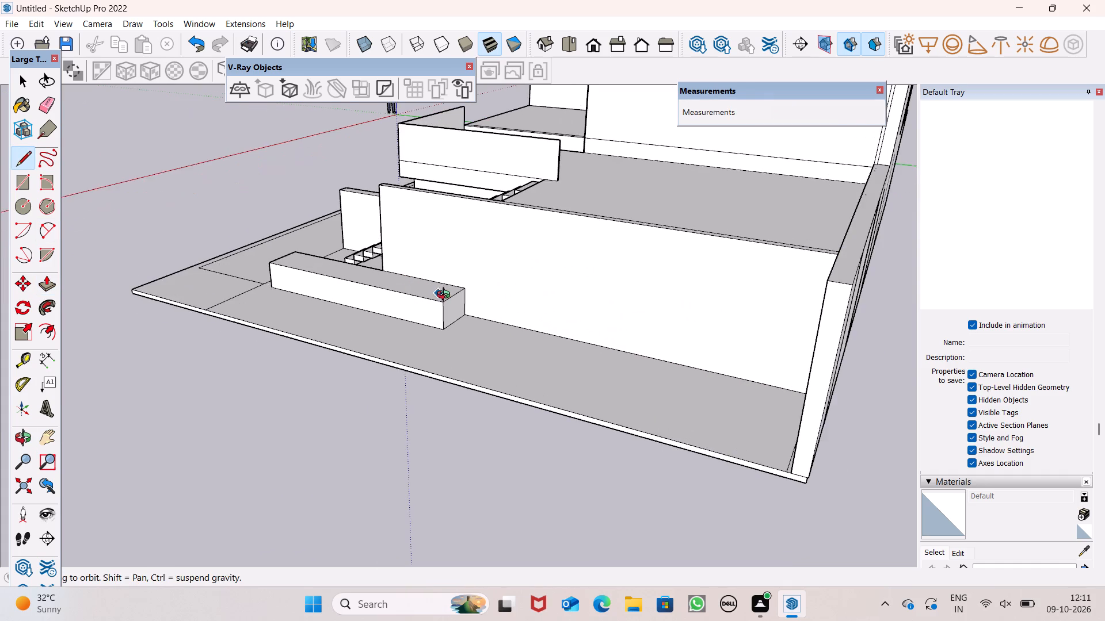
middle_click_drag(446, 296, 509, 289)
scroll(396, 249, "up", 5)
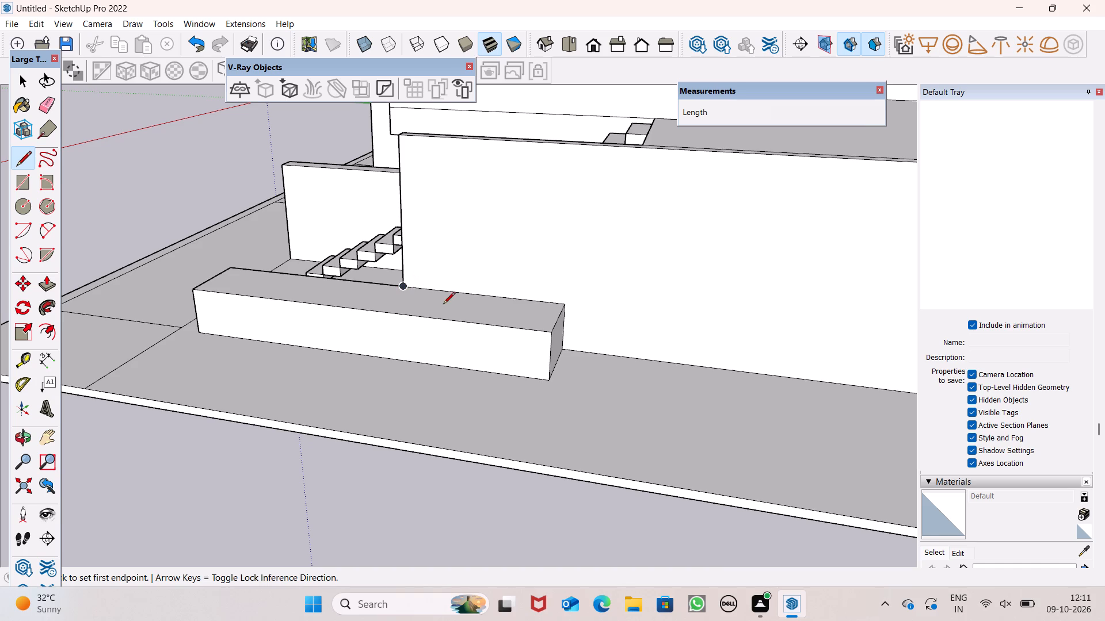
left_click(418, 286)
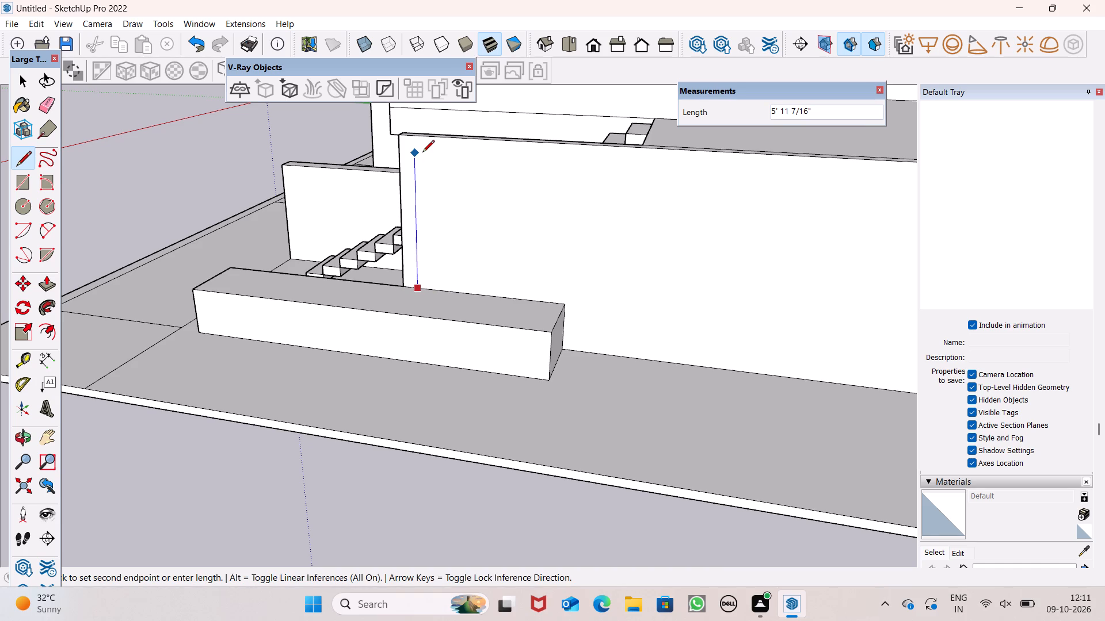
scroll(429, 154, "down", 6)
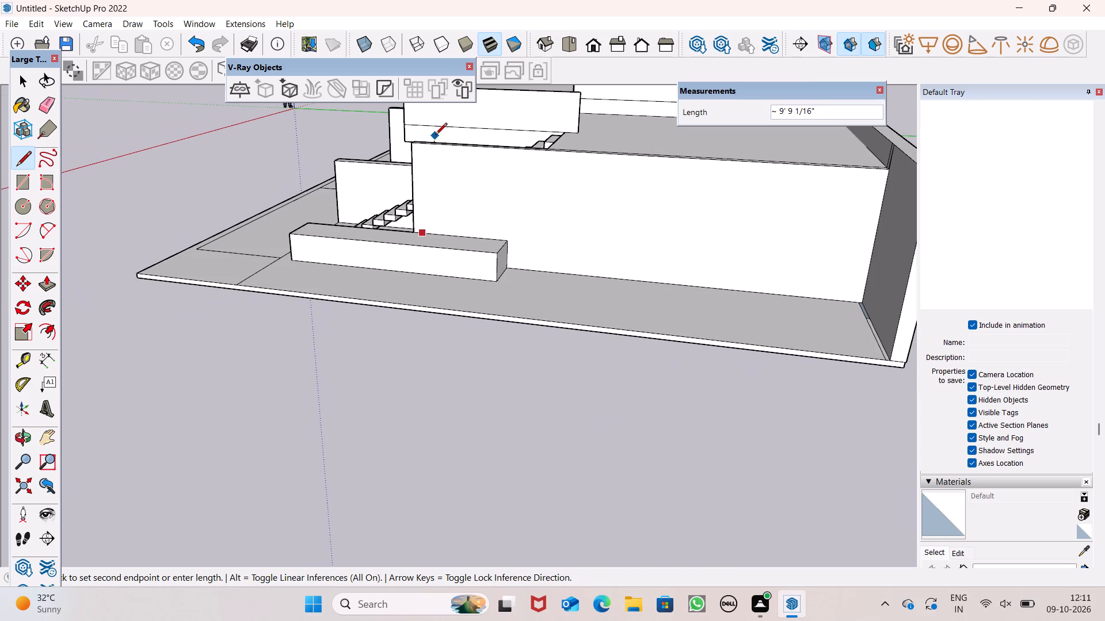
scroll(425, 153, "up", 5)
left_click(421, 139)
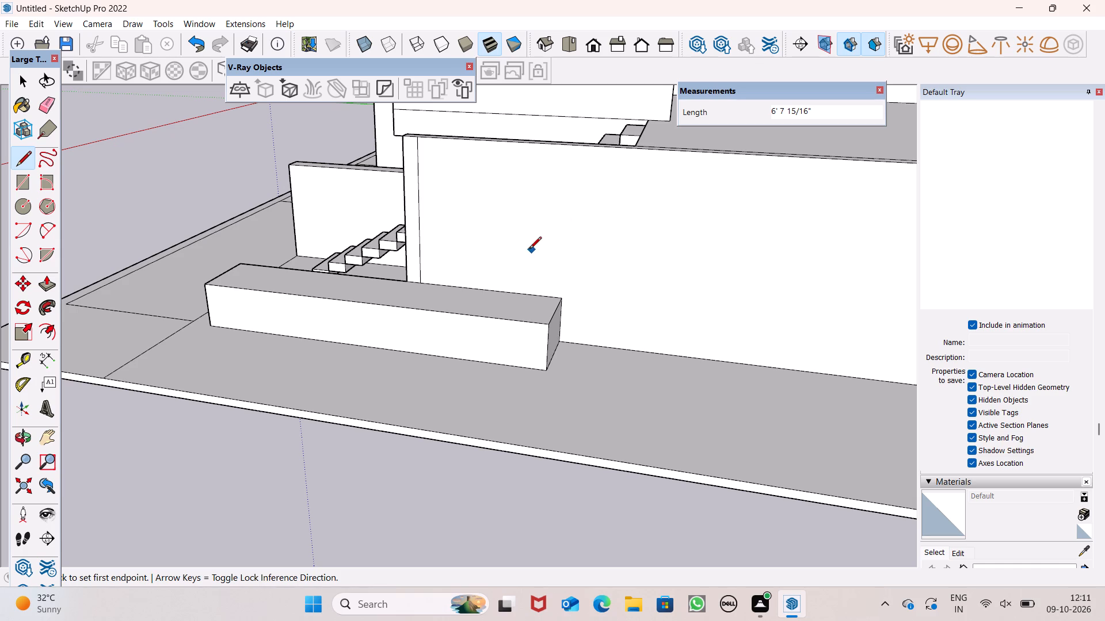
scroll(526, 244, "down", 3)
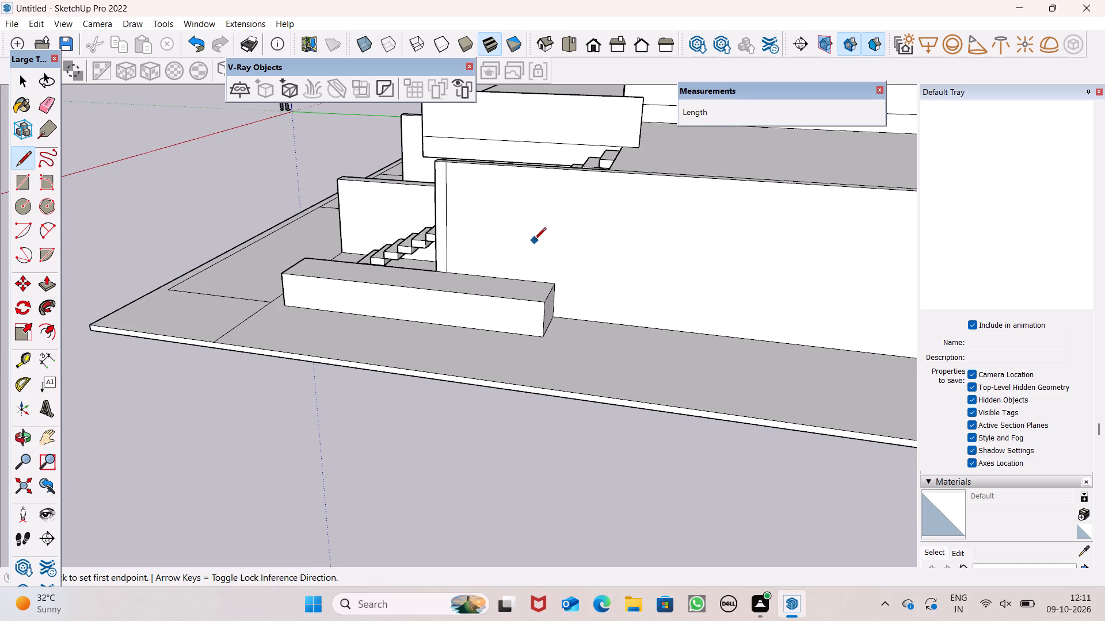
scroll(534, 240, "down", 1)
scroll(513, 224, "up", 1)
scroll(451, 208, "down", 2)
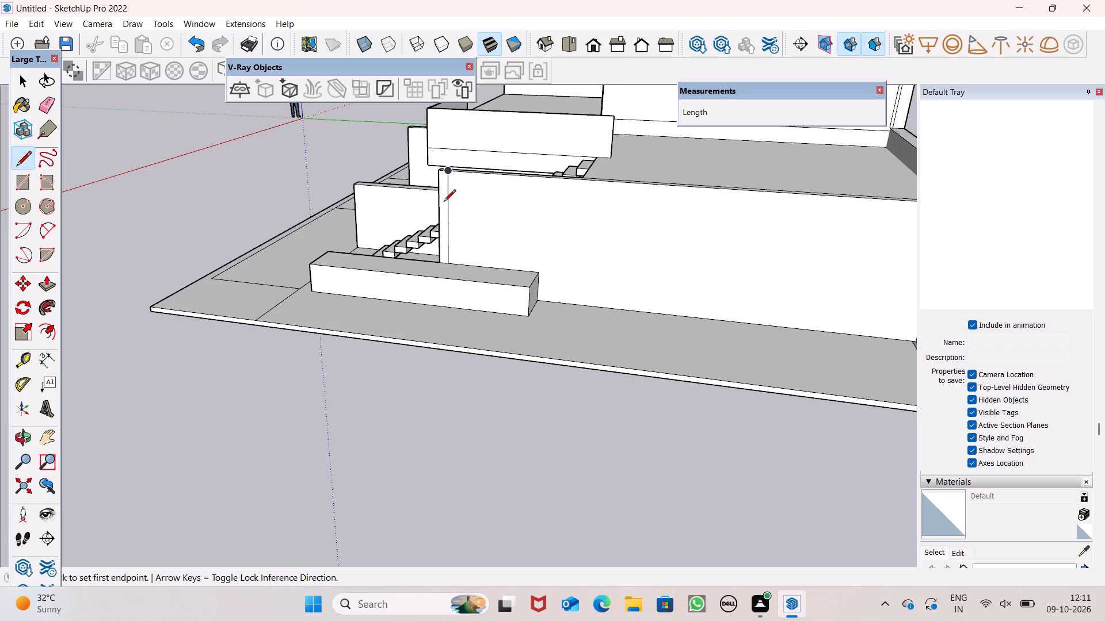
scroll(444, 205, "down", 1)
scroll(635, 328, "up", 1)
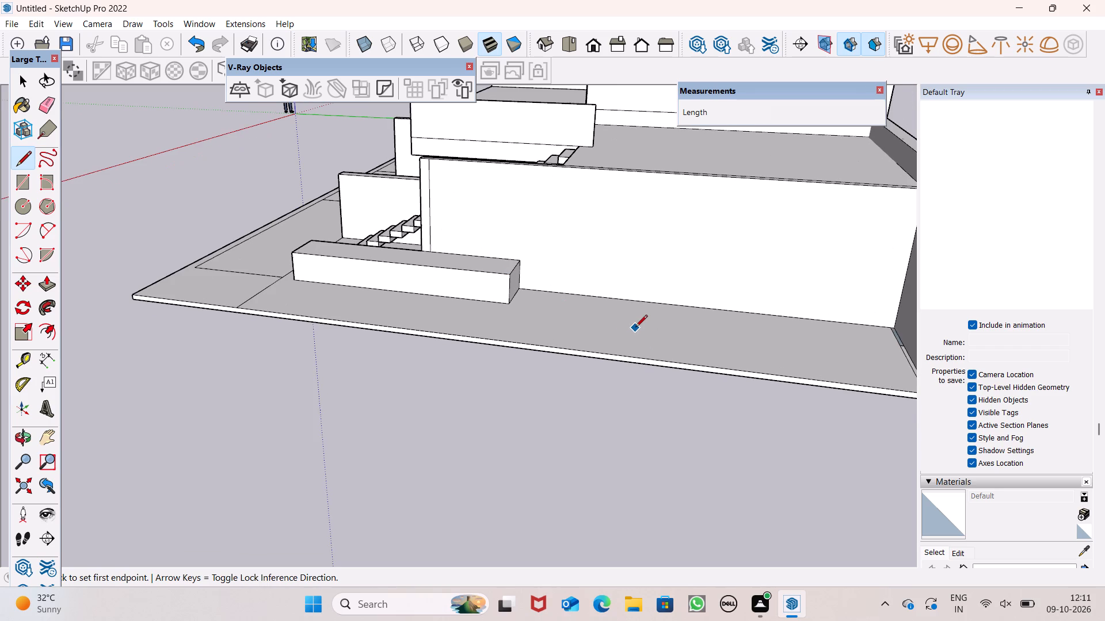
Draw a horizontal line about 30' 5 1/4" long on the outer wall from the vertical line to its far end.
scroll(532, 299, "up", 1)
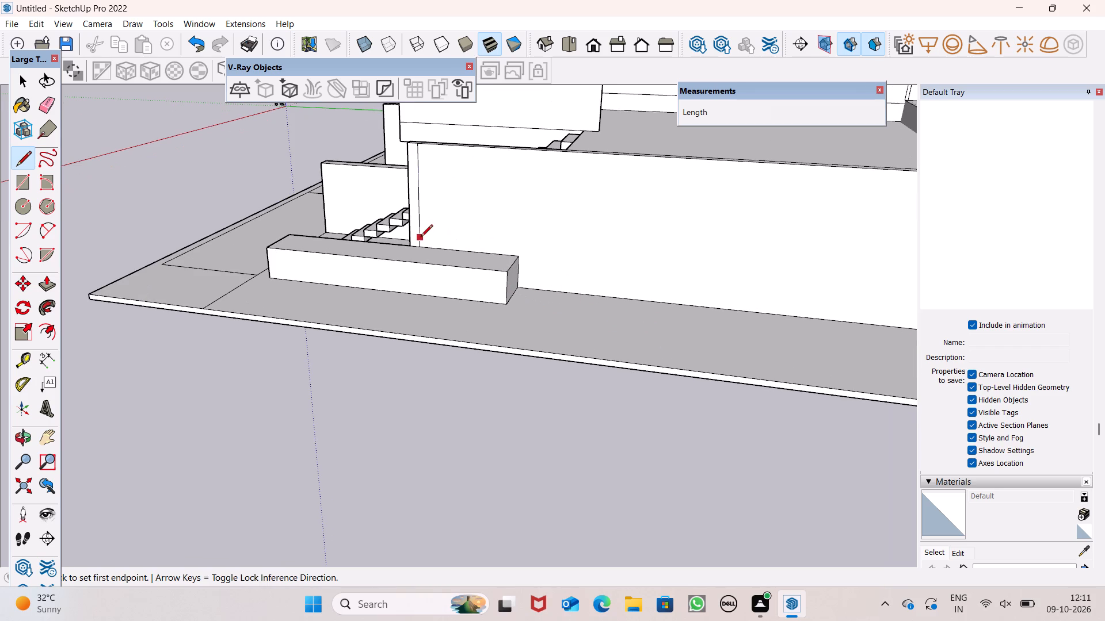
scroll(413, 244, "up", 3)
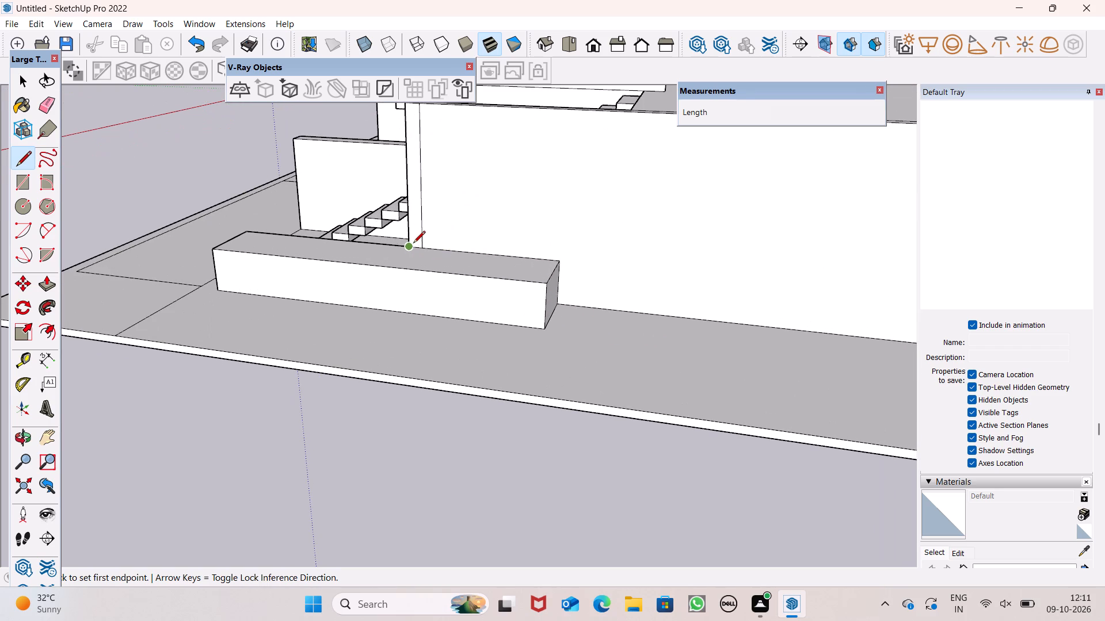
left_click(422, 239)
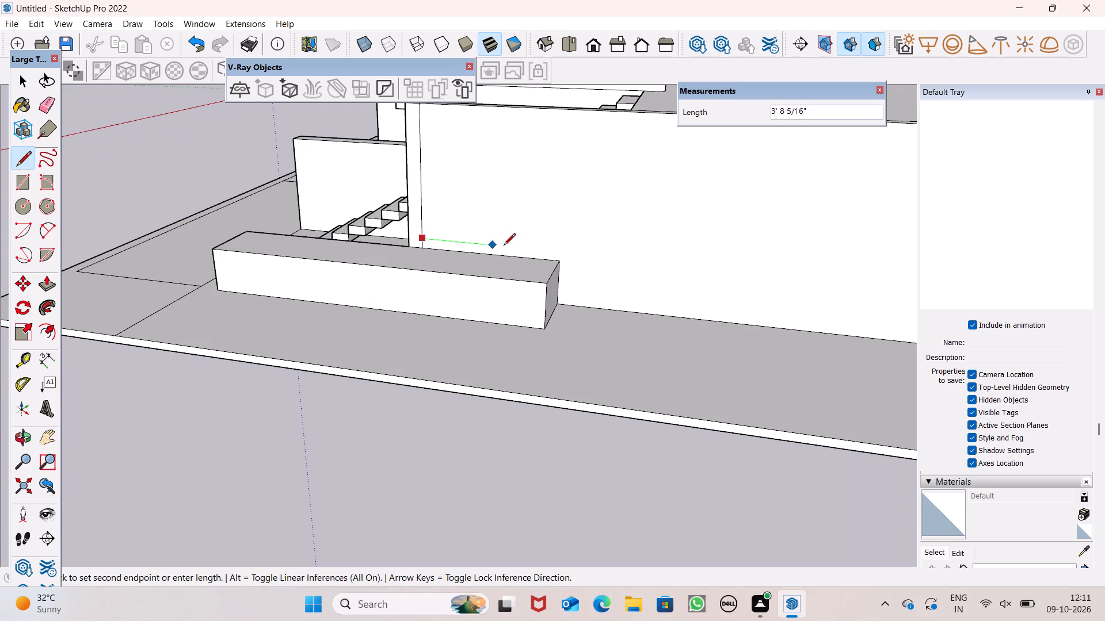
scroll(572, 247, "down", 3)
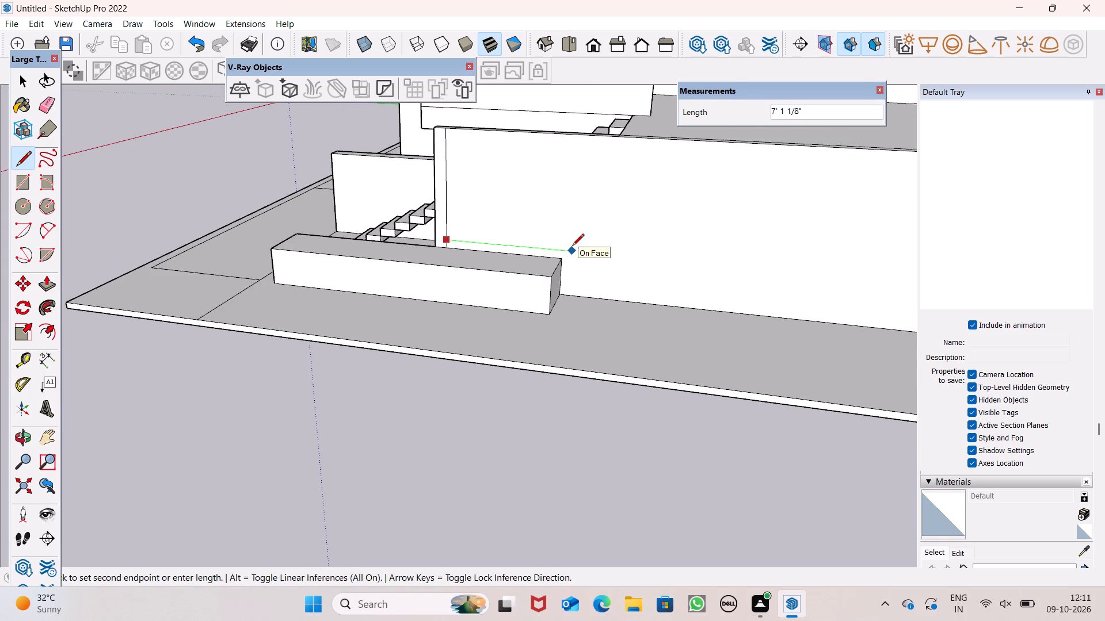
scroll(572, 247, "down", 4)
scroll(573, 251, "up", 1)
scroll(808, 263, "down", 4)
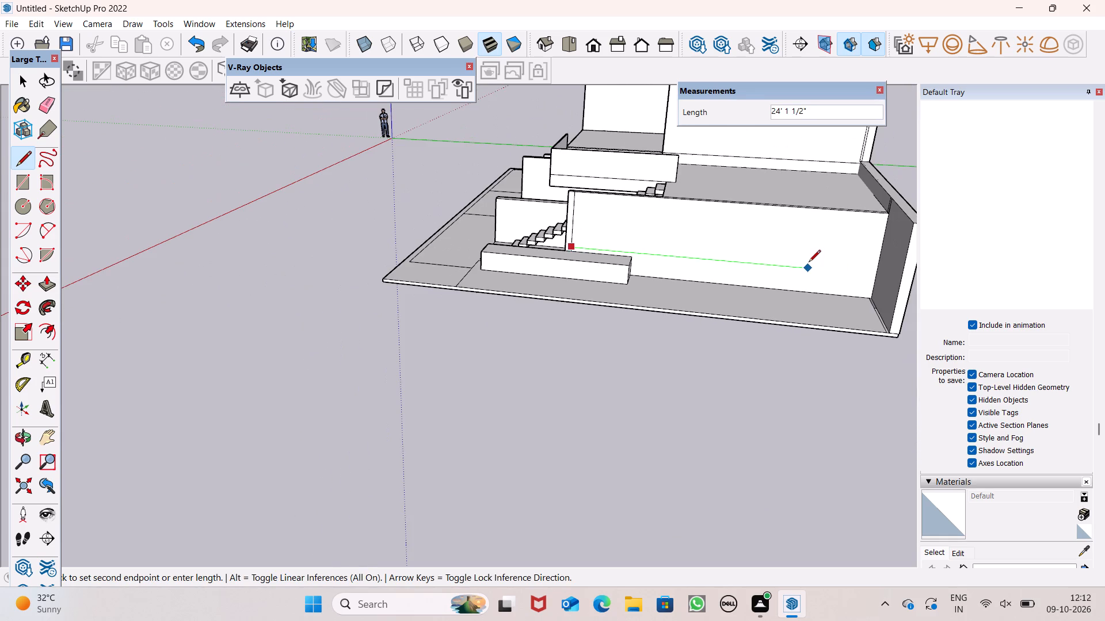
scroll(879, 270, "up", 5)
left_click(879, 270)
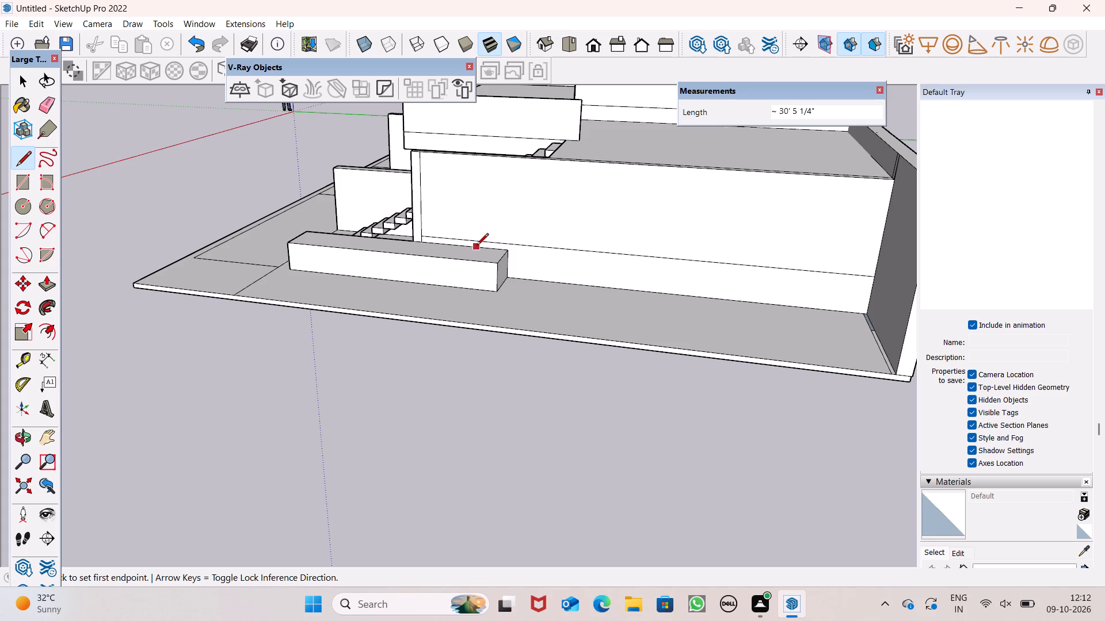
Push/Pull the strip below the horizontal line on the outer wall outward by about 10 15/16" over the block.
scroll(475, 244, "up", 4)
scroll(475, 244, "down", 1)
scroll(475, 244, "up", 1)
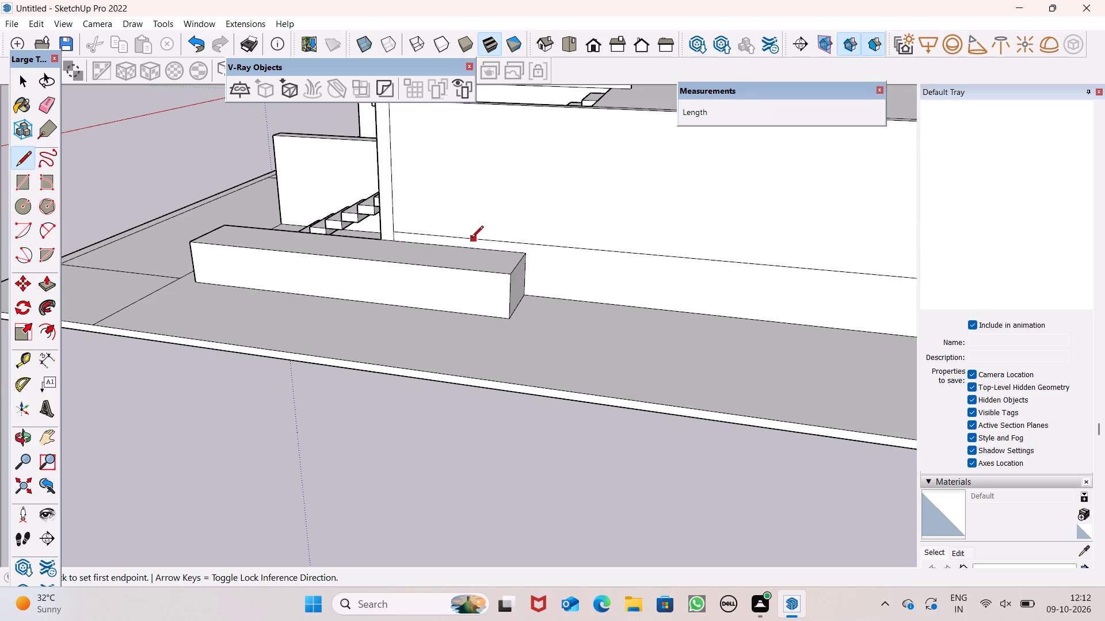
scroll(453, 227, "up", 4)
scroll(455, 227, "down", 1)
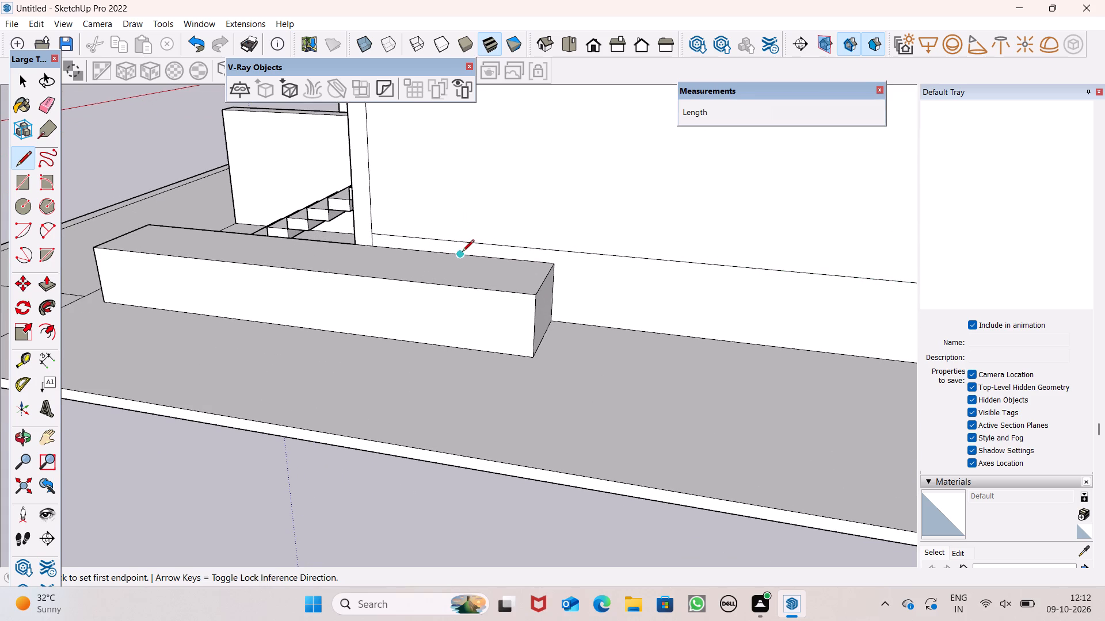
middle_click_drag(462, 252, 483, 363)
scroll(495, 285, "up", 5)
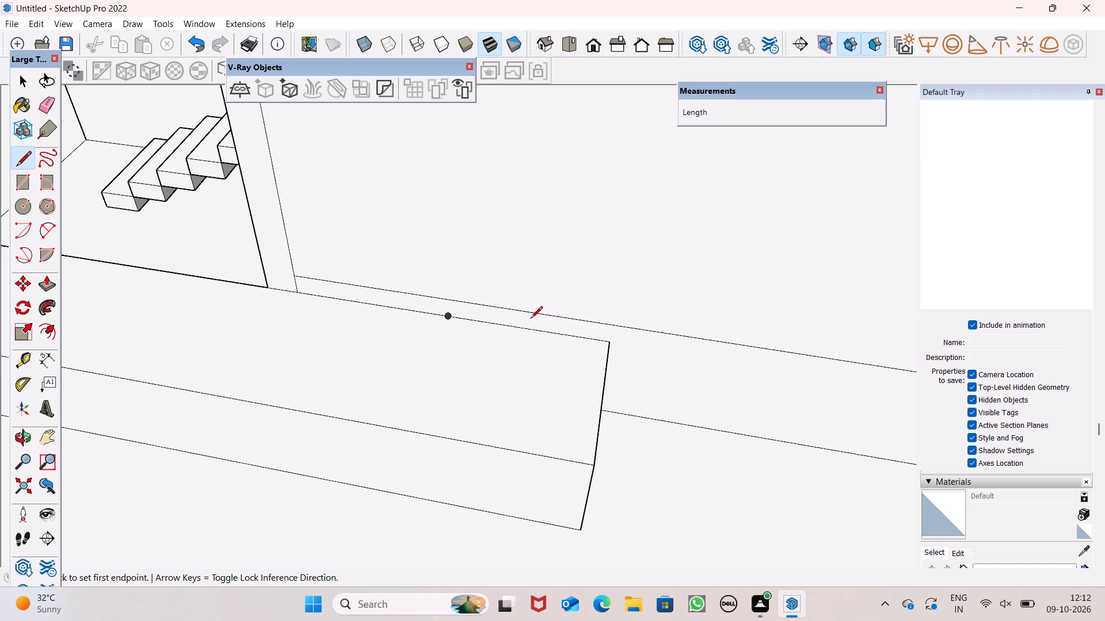
scroll(498, 323, "down", 5)
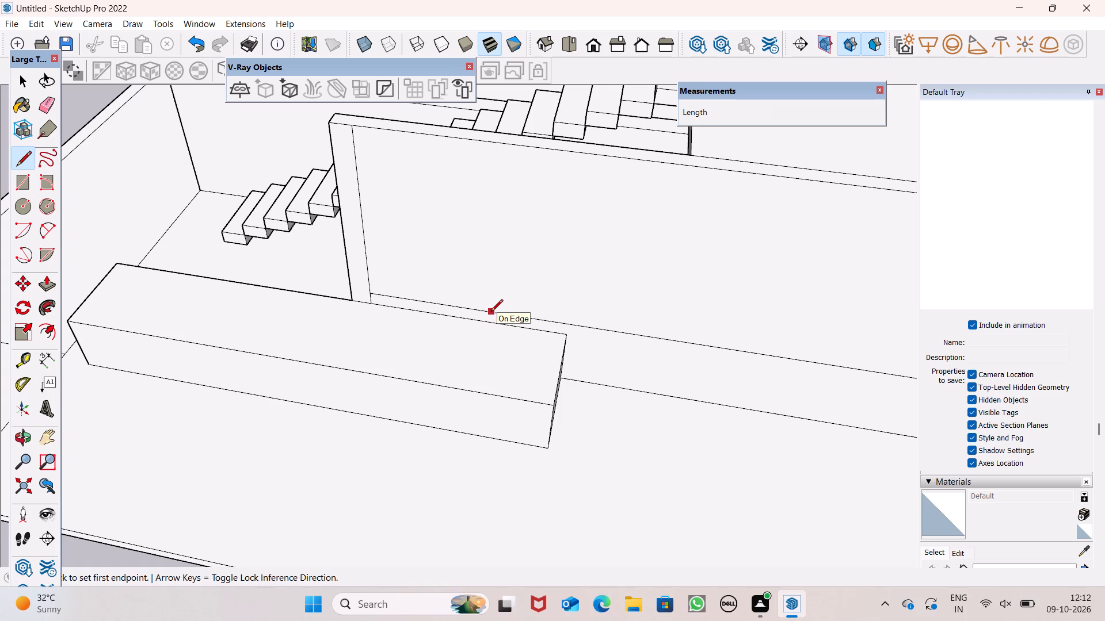
left_click(49, 287)
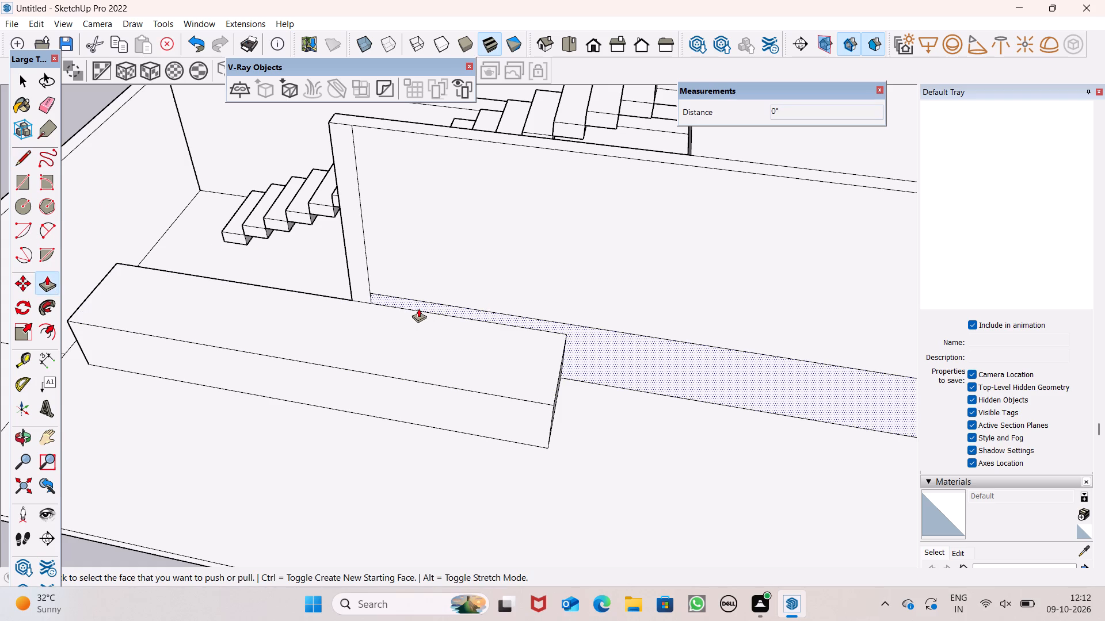
left_click_drag(418, 308, 416, 316)
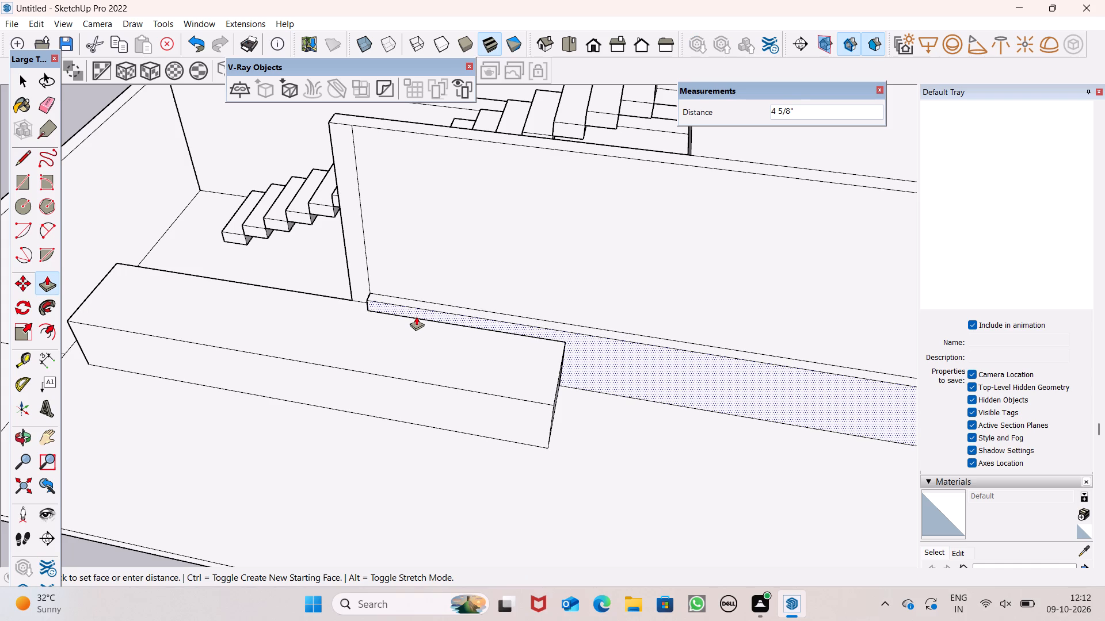
left_click_drag(416, 316, 414, 325)
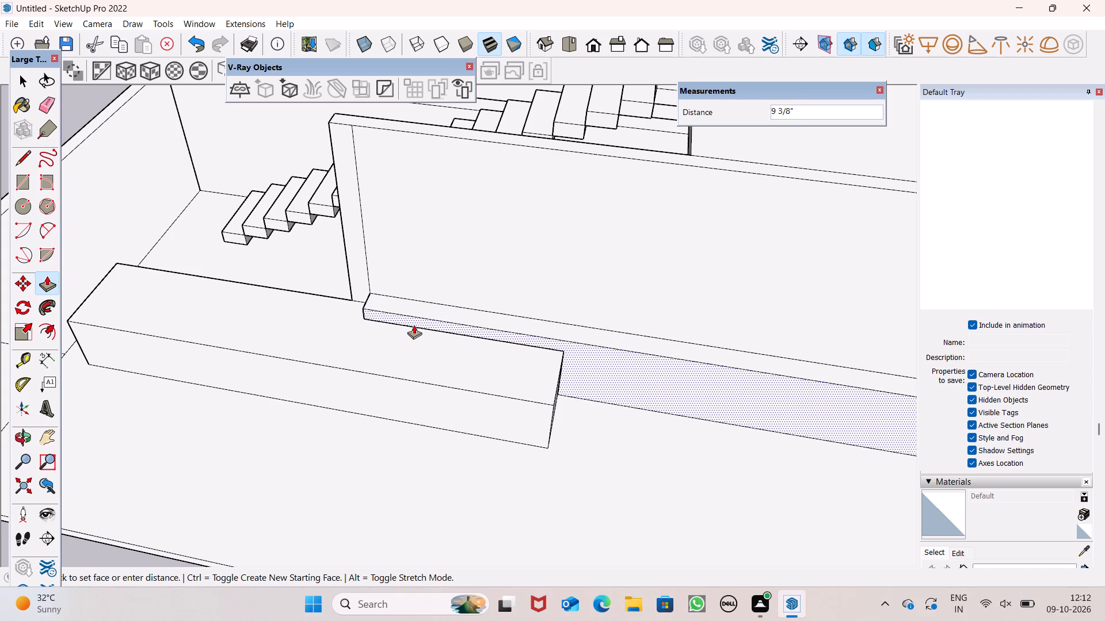
left_click_drag(414, 325, 413, 328)
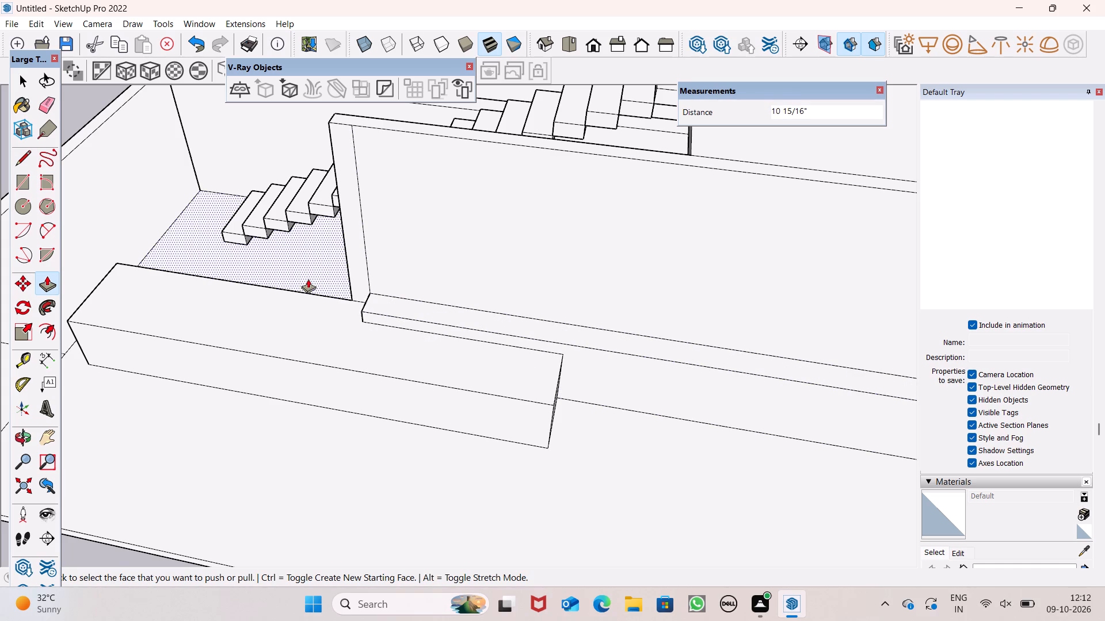
Push/Pull the narrow vertical strip at the outer wall's front end outward by 10 15/16", flush with the lower ledge.
left_click_drag(356, 269, 358, 293)
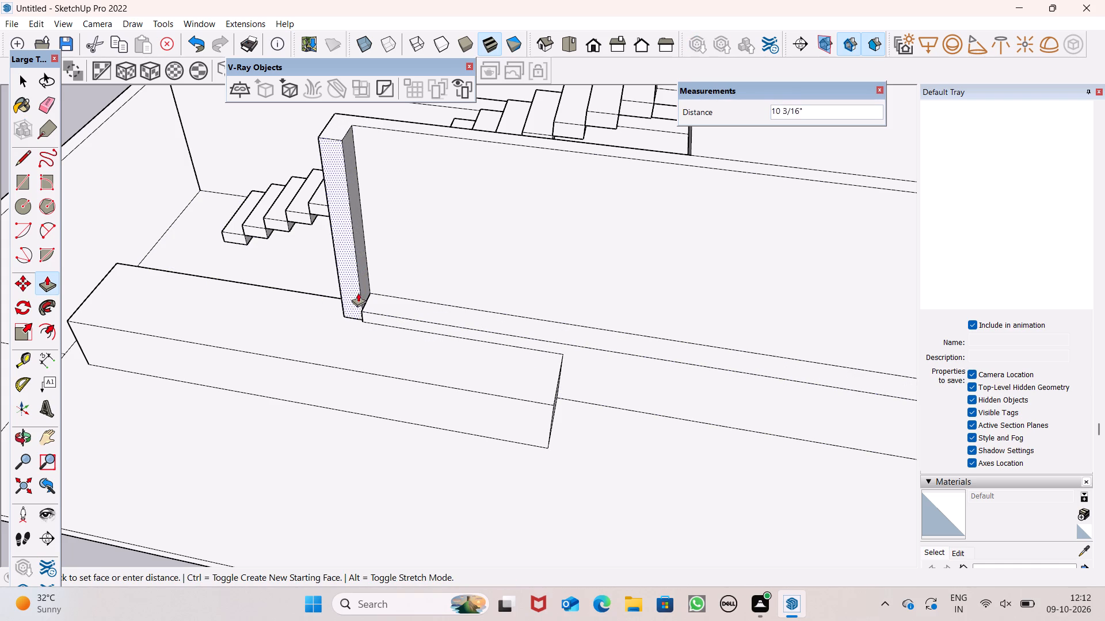
left_click_drag(358, 293, 364, 308)
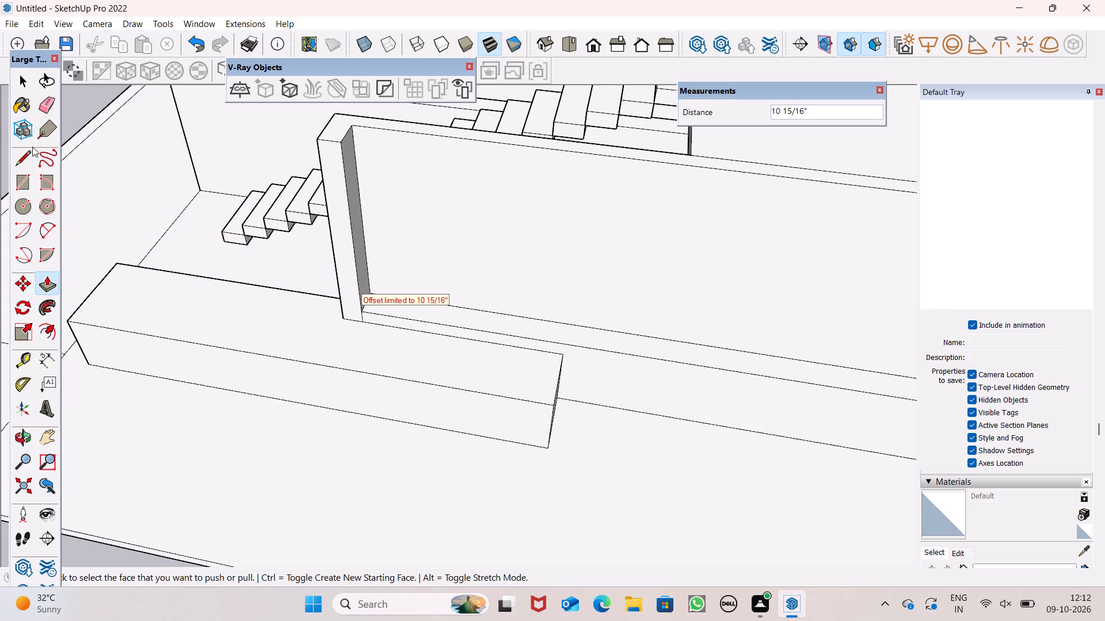
Examine the projecting ledge and end pillar on the outer wall, together with the block and stairs, from several angles.
left_click(28, 155)
scroll(486, 390, "down", 1)
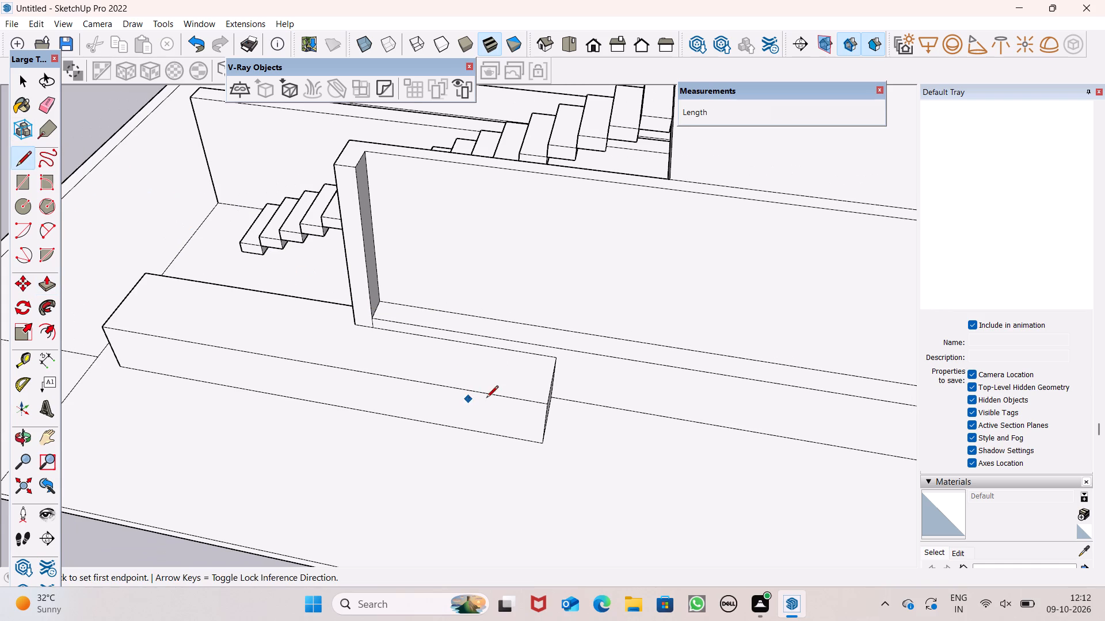
scroll(569, 322, "up", 4)
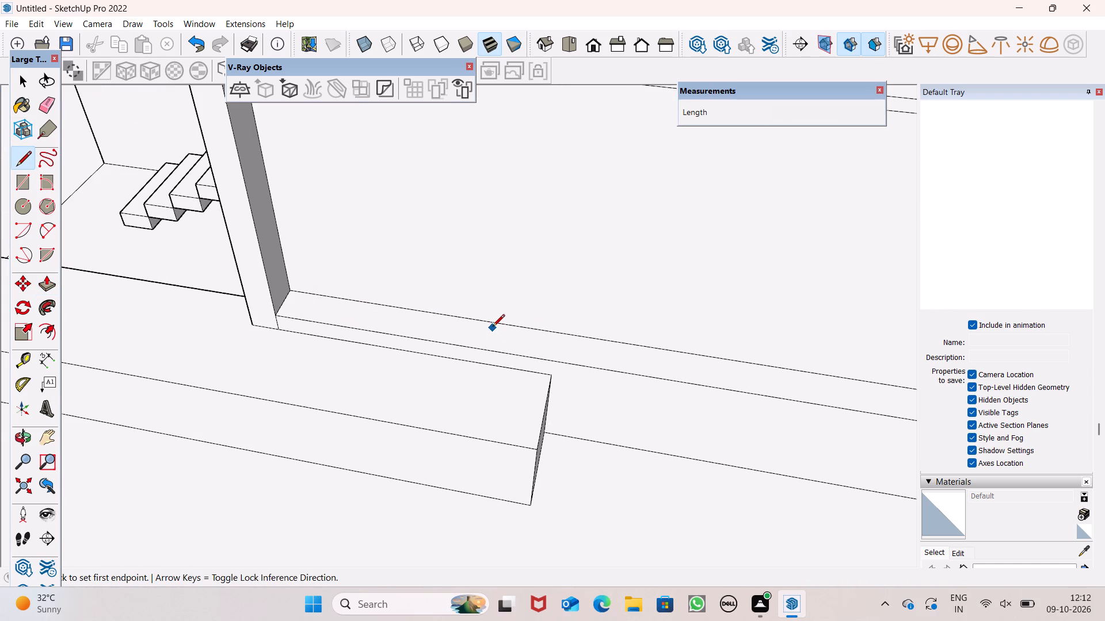
scroll(493, 326, "up", 1)
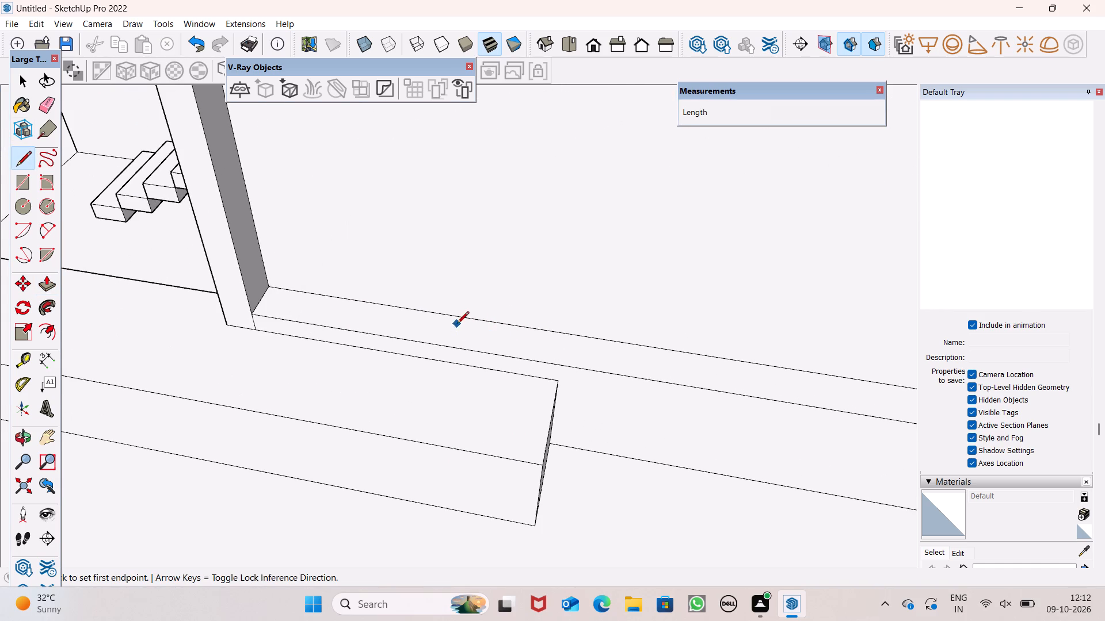
scroll(457, 324, "down", 4)
scroll(509, 302, "down", 8)
middle_click_drag(512, 305, 590, 194)
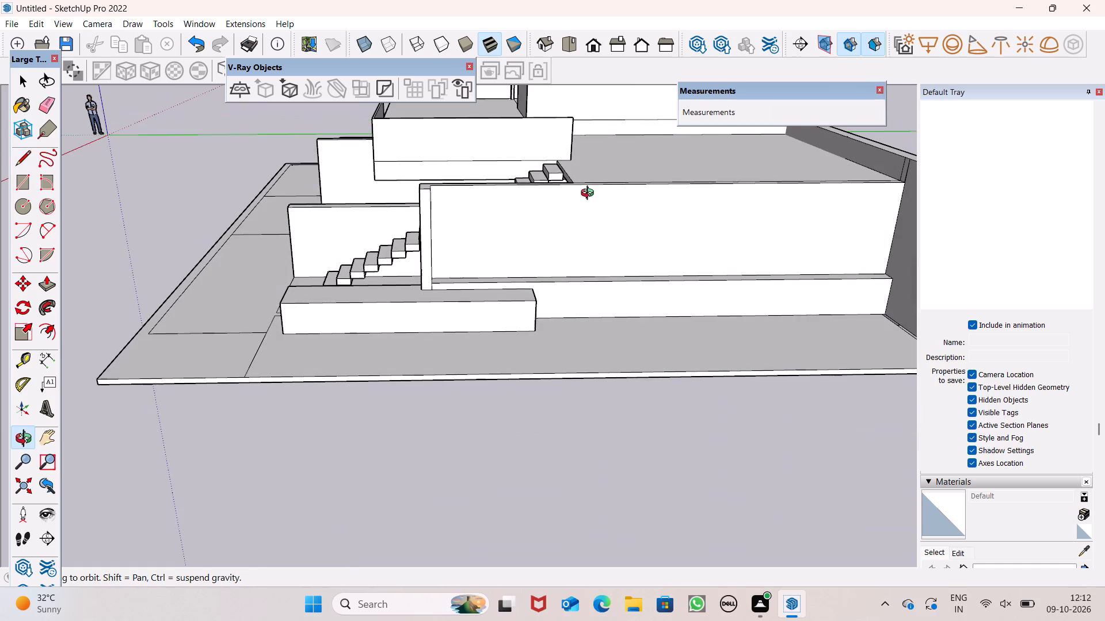
middle_click_drag(590, 194, 589, 194)
scroll(527, 240, "up", 1)
middle_click_drag(526, 244, 468, 248)
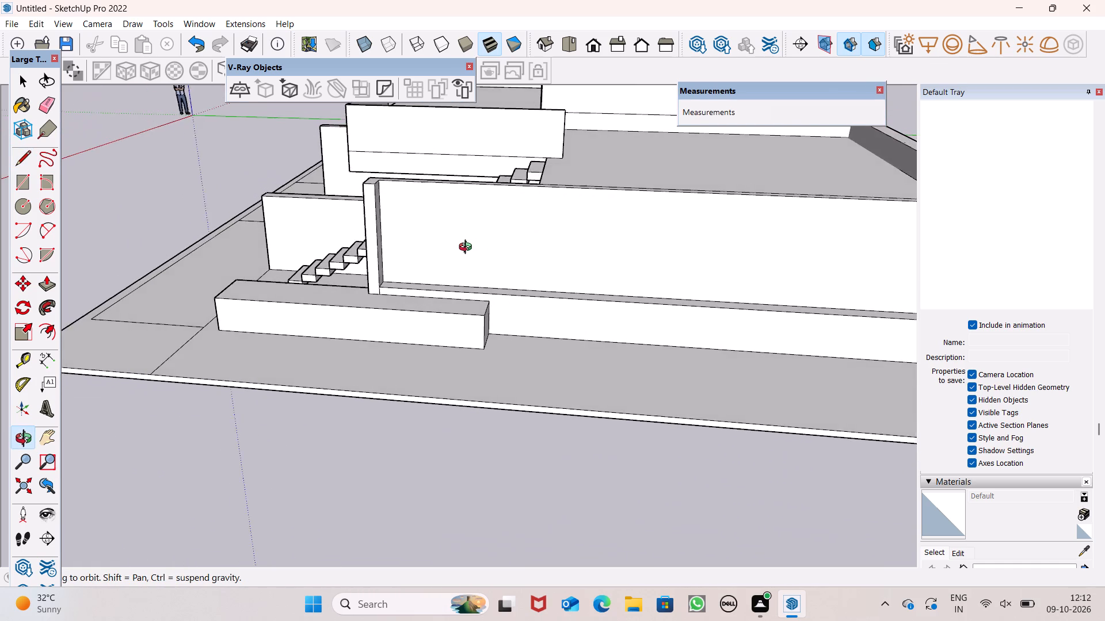
middle_click_drag(468, 248, 742, 249)
scroll(614, 235, "up", 1)
middle_click_drag(614, 239, 628, 278)
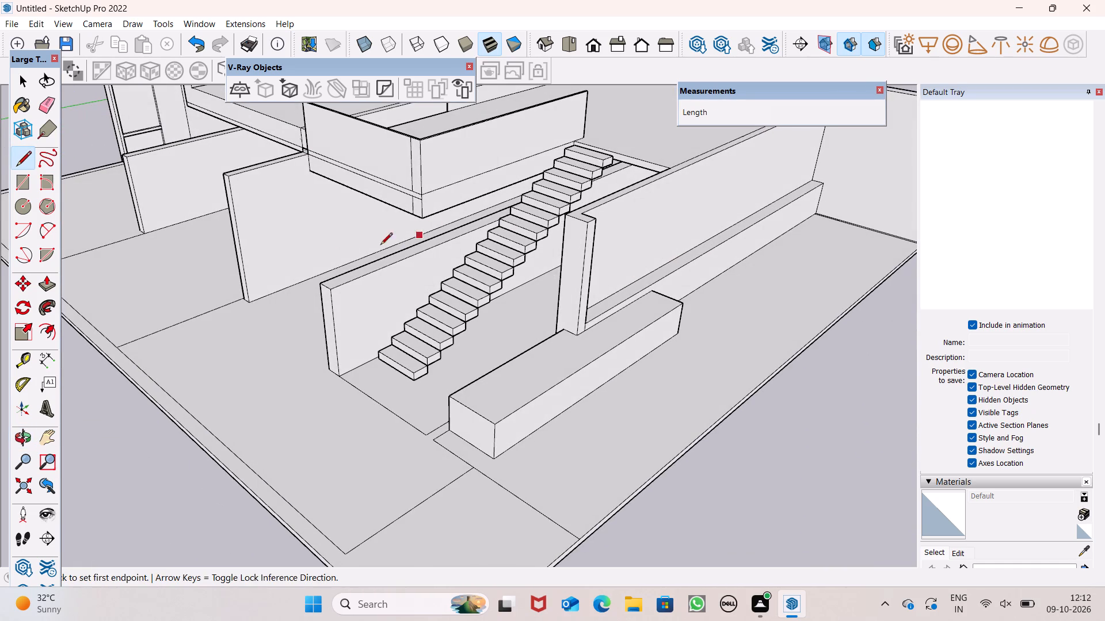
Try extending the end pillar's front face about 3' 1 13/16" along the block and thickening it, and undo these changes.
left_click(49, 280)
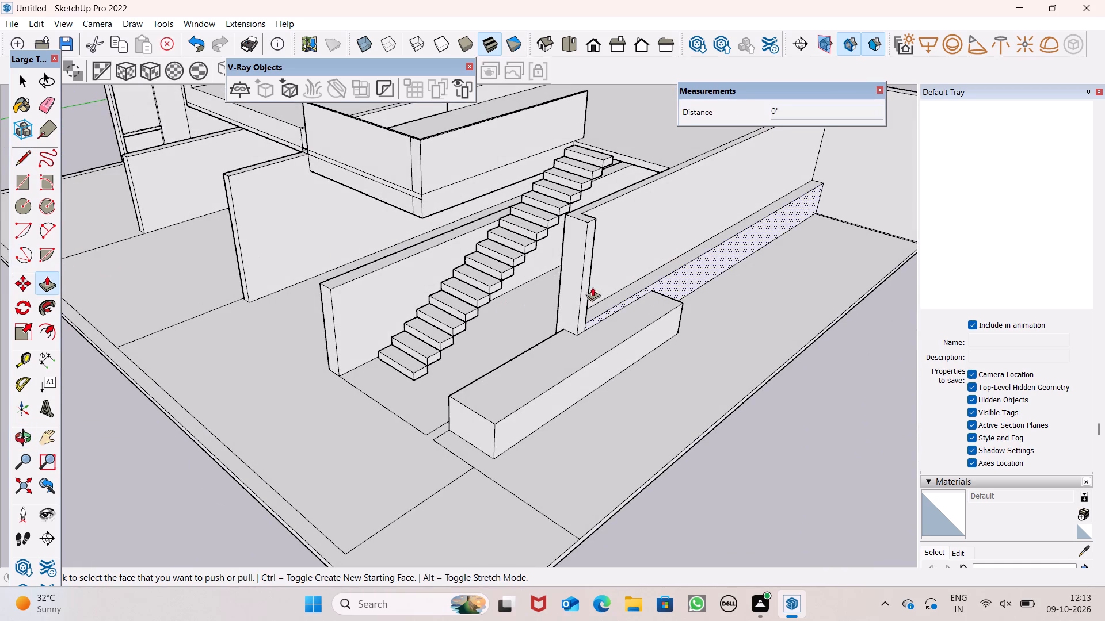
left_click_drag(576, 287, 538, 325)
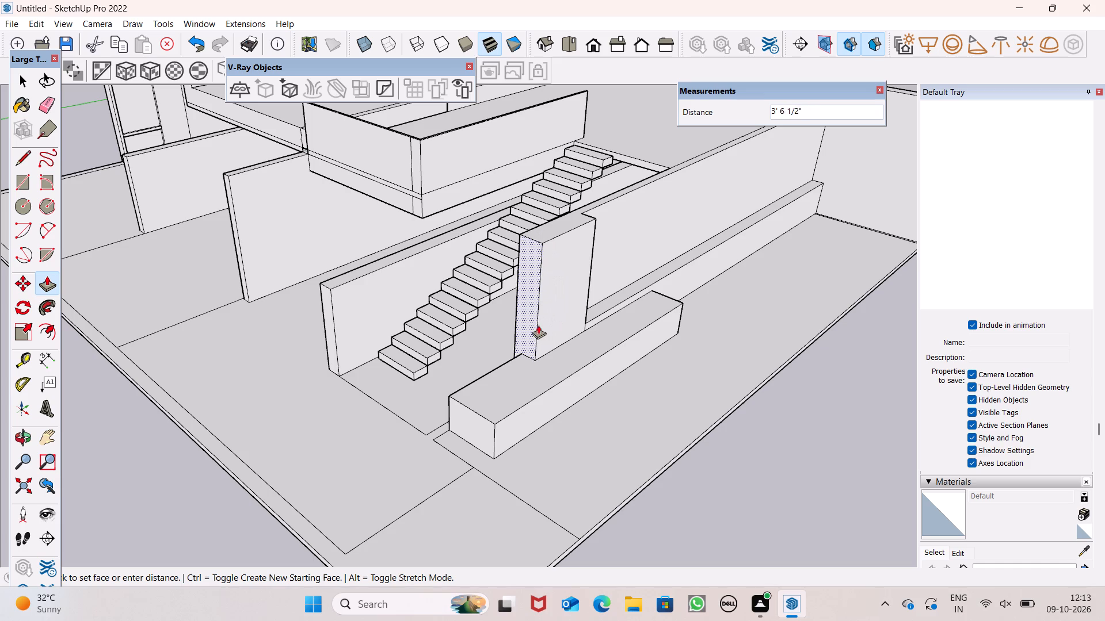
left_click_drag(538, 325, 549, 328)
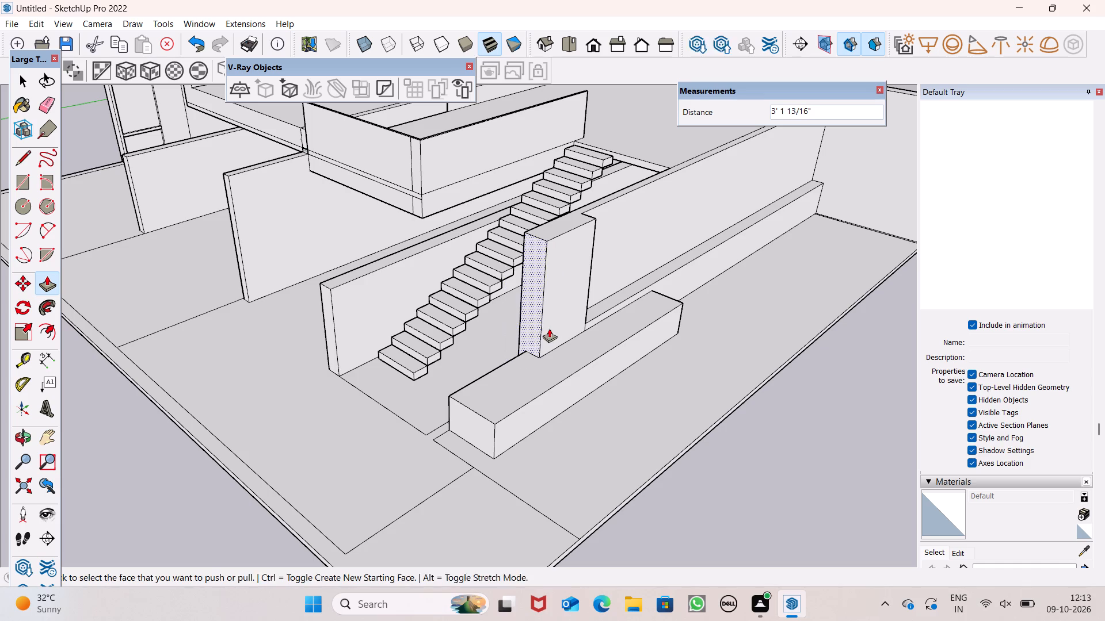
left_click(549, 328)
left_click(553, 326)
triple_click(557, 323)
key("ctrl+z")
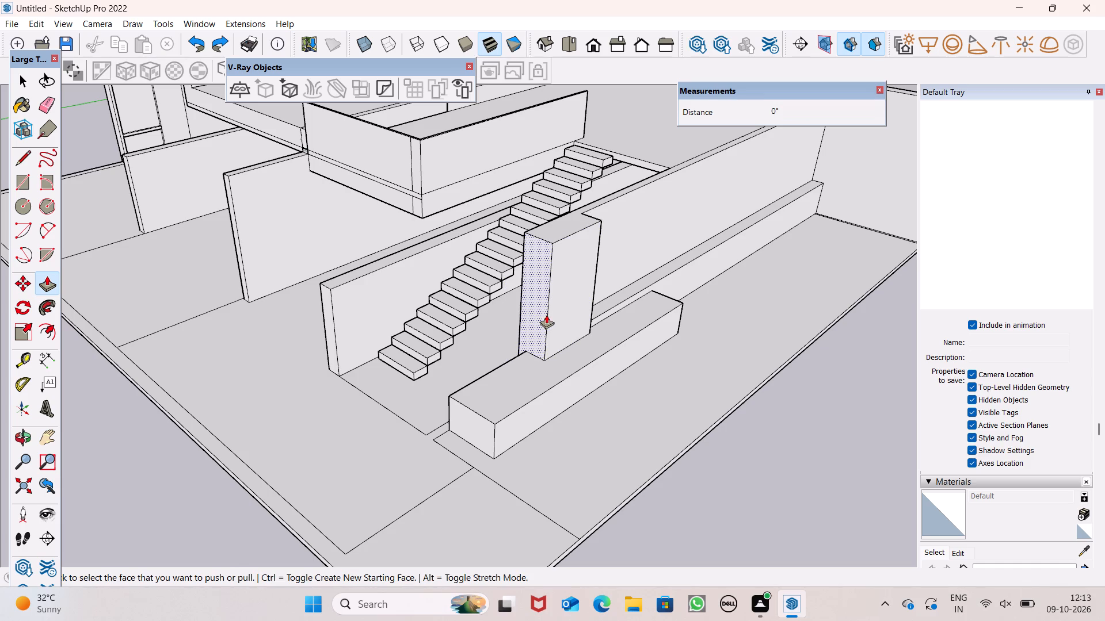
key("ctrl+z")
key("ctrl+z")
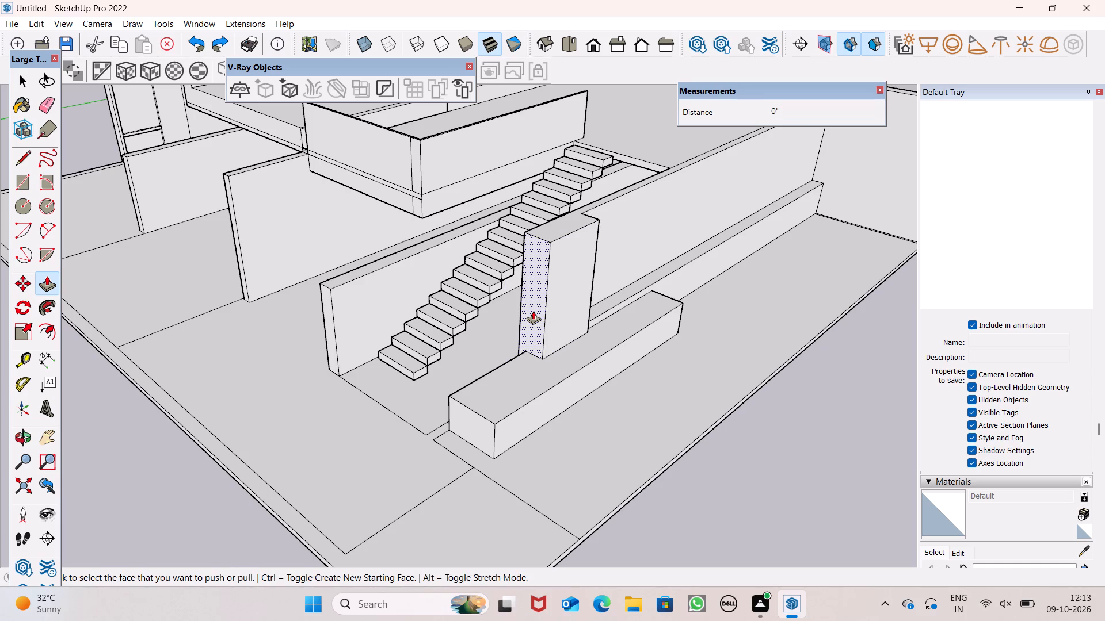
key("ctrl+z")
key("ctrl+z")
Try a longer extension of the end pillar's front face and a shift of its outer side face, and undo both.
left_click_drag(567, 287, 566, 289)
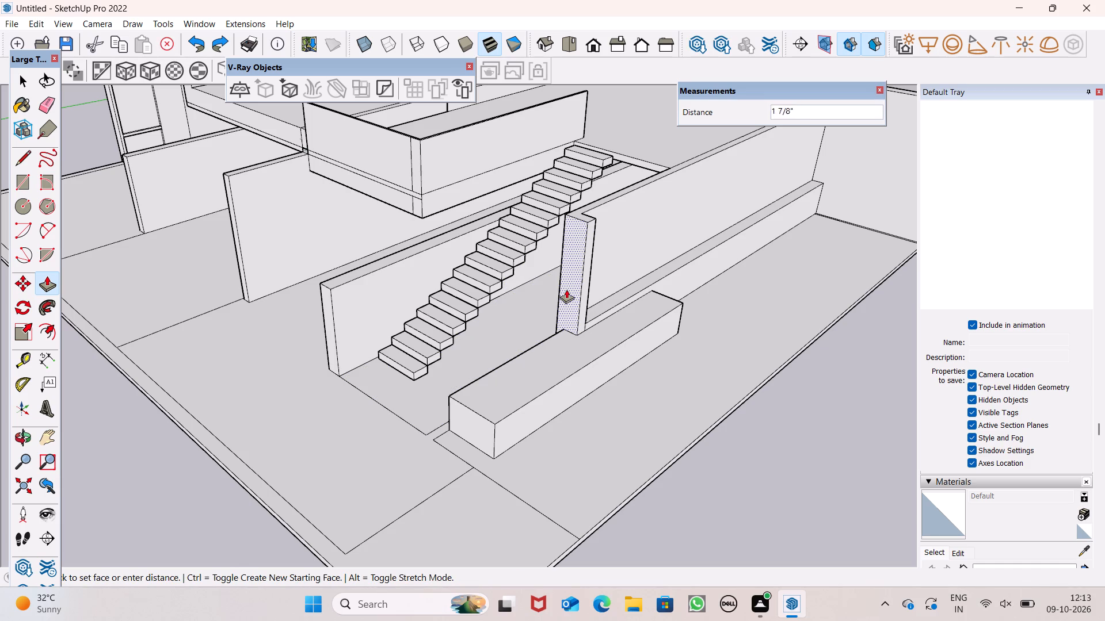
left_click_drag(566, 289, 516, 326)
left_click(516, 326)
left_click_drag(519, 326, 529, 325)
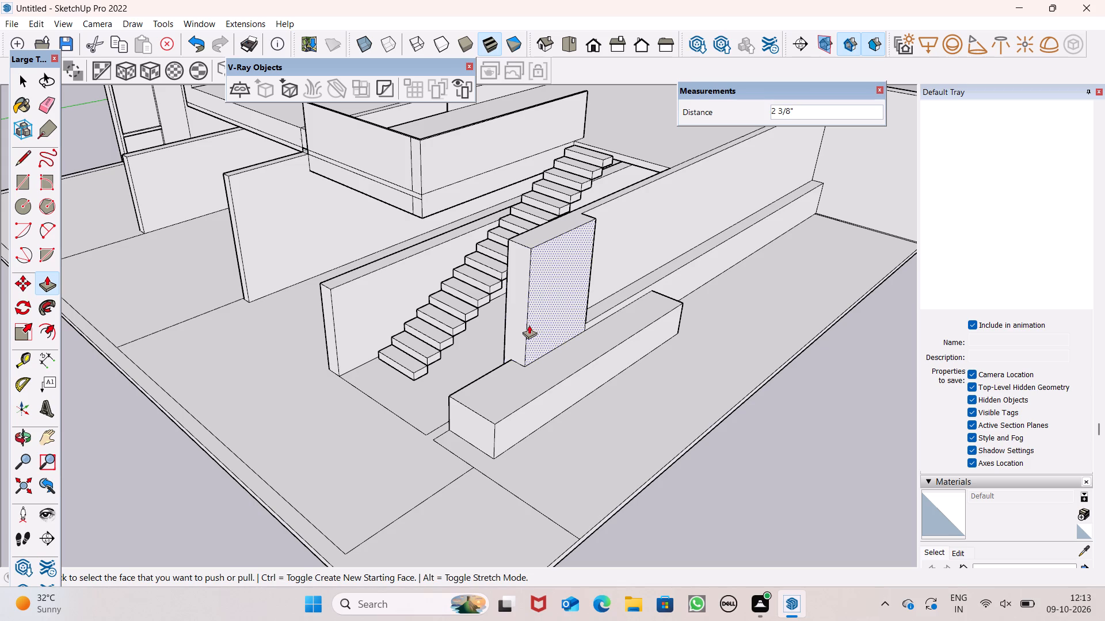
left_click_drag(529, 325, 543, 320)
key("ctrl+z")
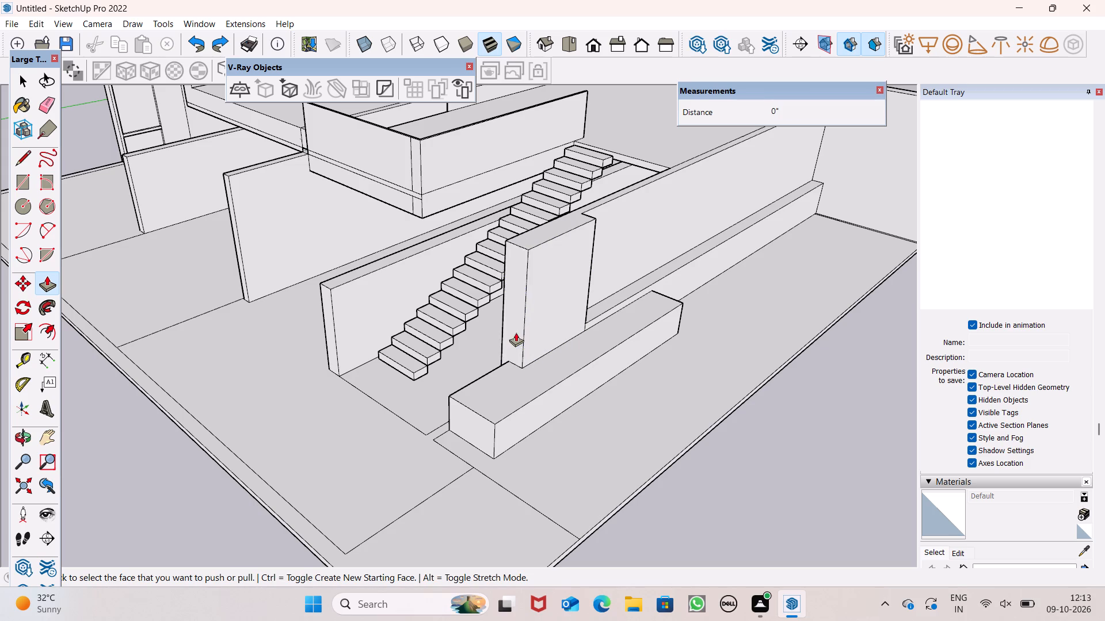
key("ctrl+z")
Push/Pull the end pillar's front face forward along the block by about 2' 11 5/8".
left_click_drag(566, 297, 538, 322)
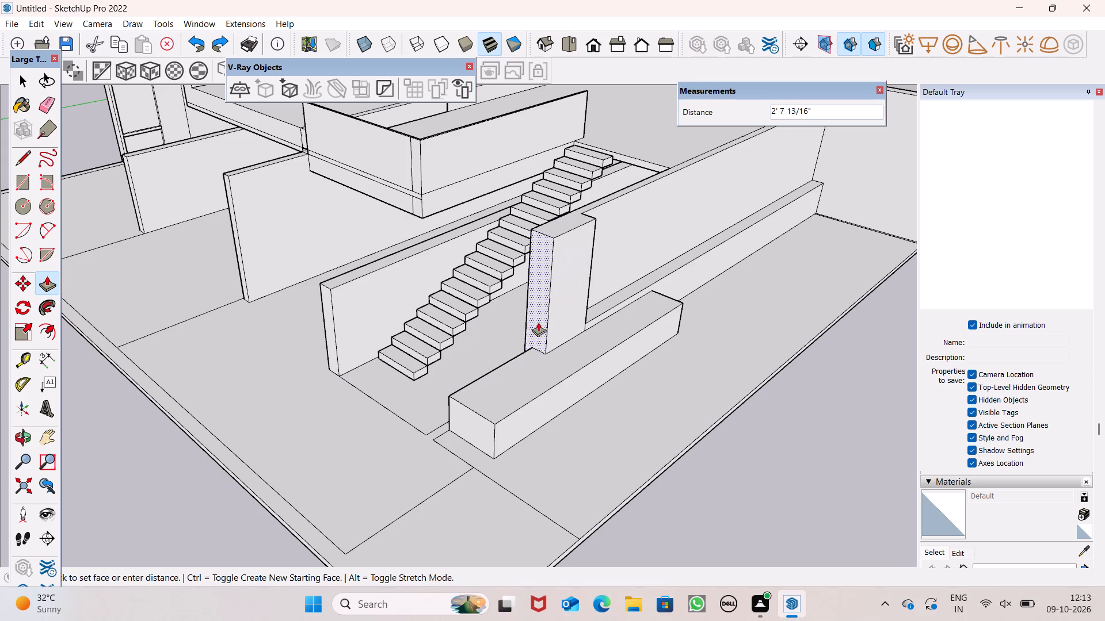
left_click_drag(538, 322, 534, 323)
Push/Pull the pillar's rear face, above the ledge, toward the wall's front end by about 2' 7 13/16" to narrow the pillar.
scroll(737, 312, "down", 1)
middle_click_drag(738, 327, 389, 357)
scroll(313, 292, "up", 4)
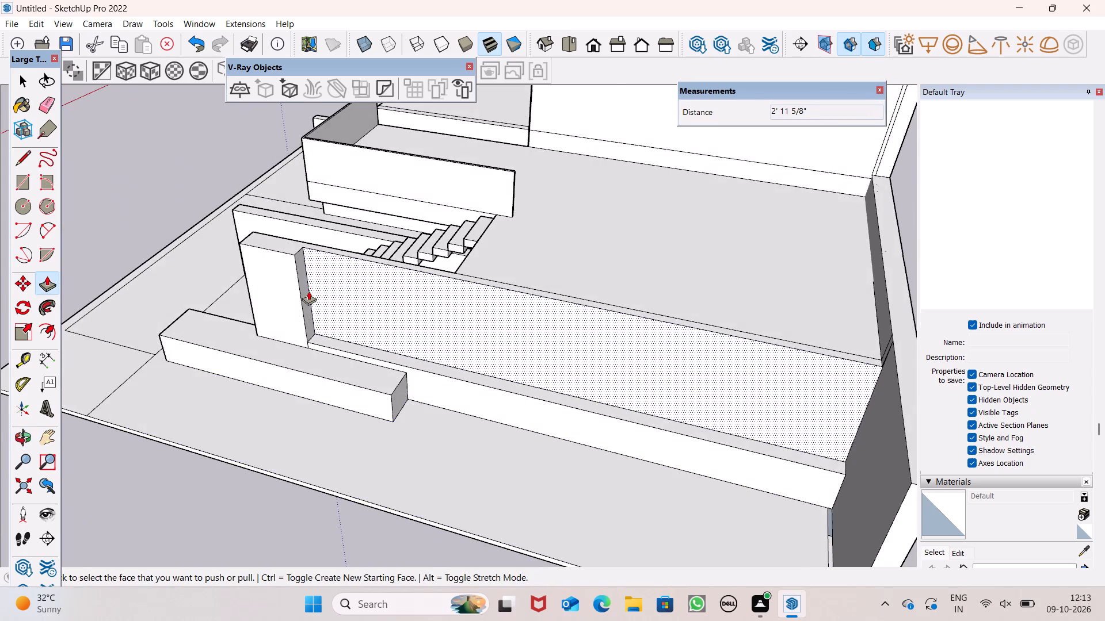
scroll(308, 291, "up", 1)
left_click_drag(304, 312, 271, 297)
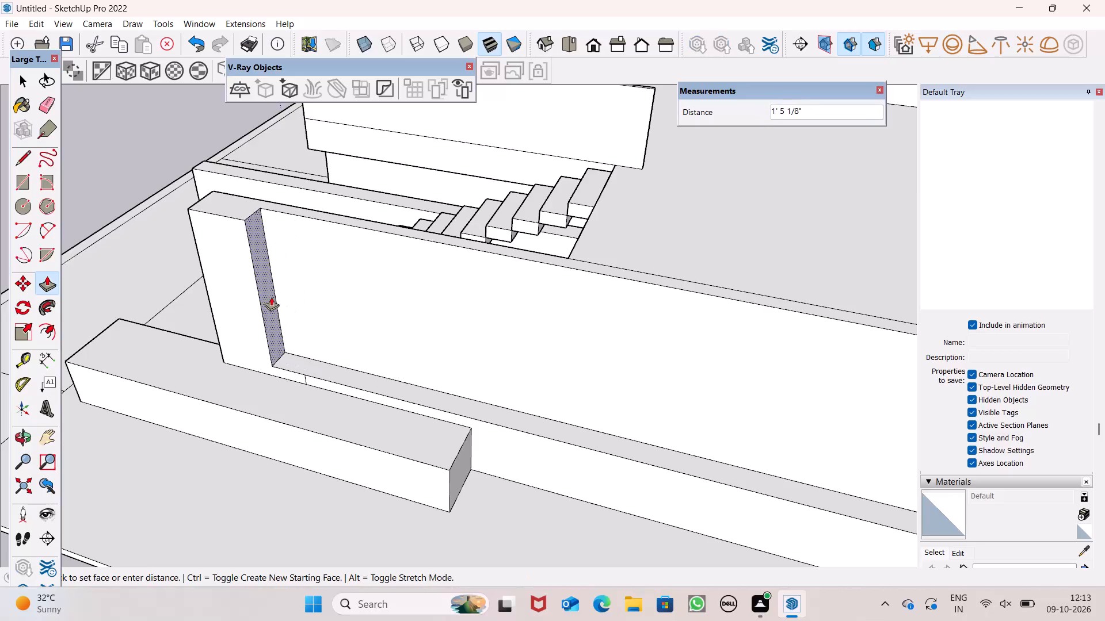
left_click_drag(271, 297, 244, 287)
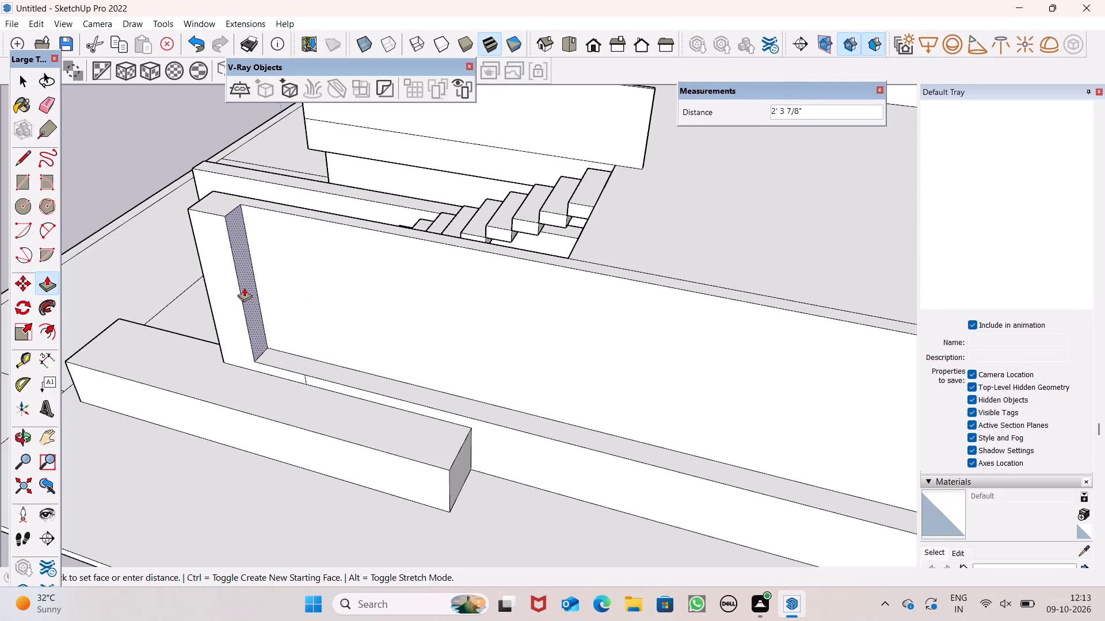
left_click_drag(244, 287, 243, 287)
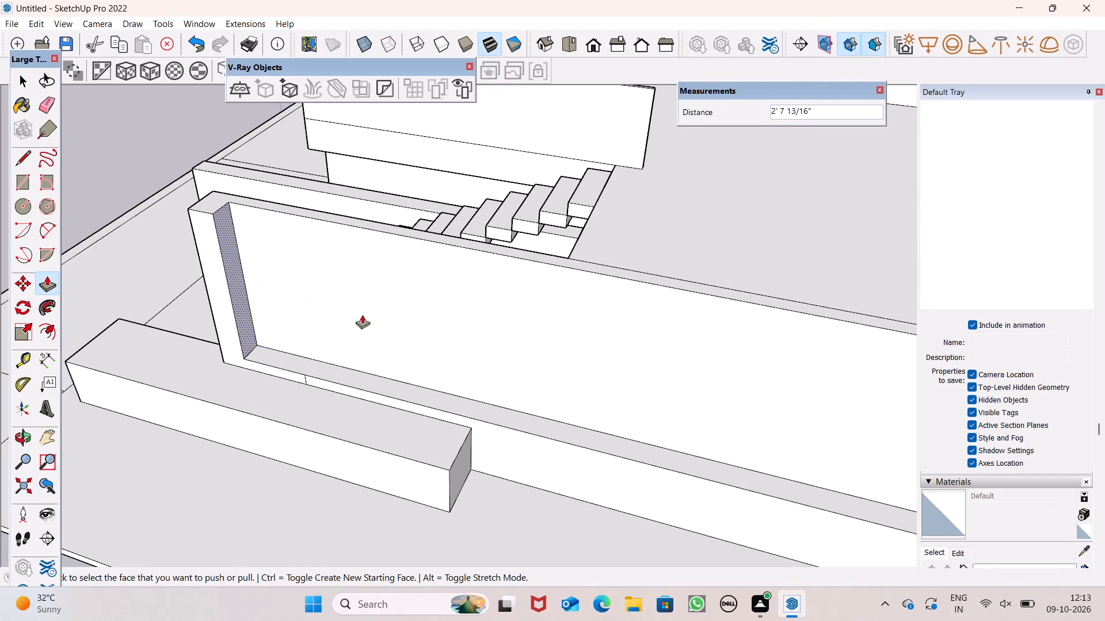
Erase the stray short vertical edge on the ledge's front face, just behind the end pillar.
scroll(371, 327, "down", 1)
middle_click_drag(422, 375, 545, 256)
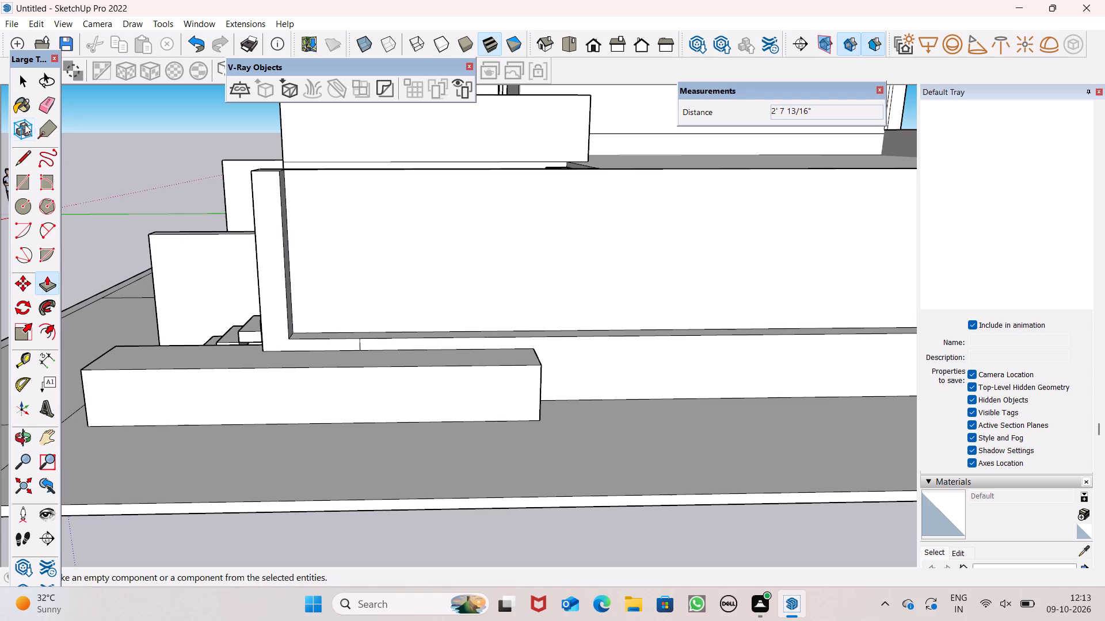
left_click(47, 112)
scroll(336, 363, "up", 5)
left_click_drag(363, 332, 380, 333)
scroll(294, 287, "down", 5)
middle_click_drag(479, 356, 448, 428)
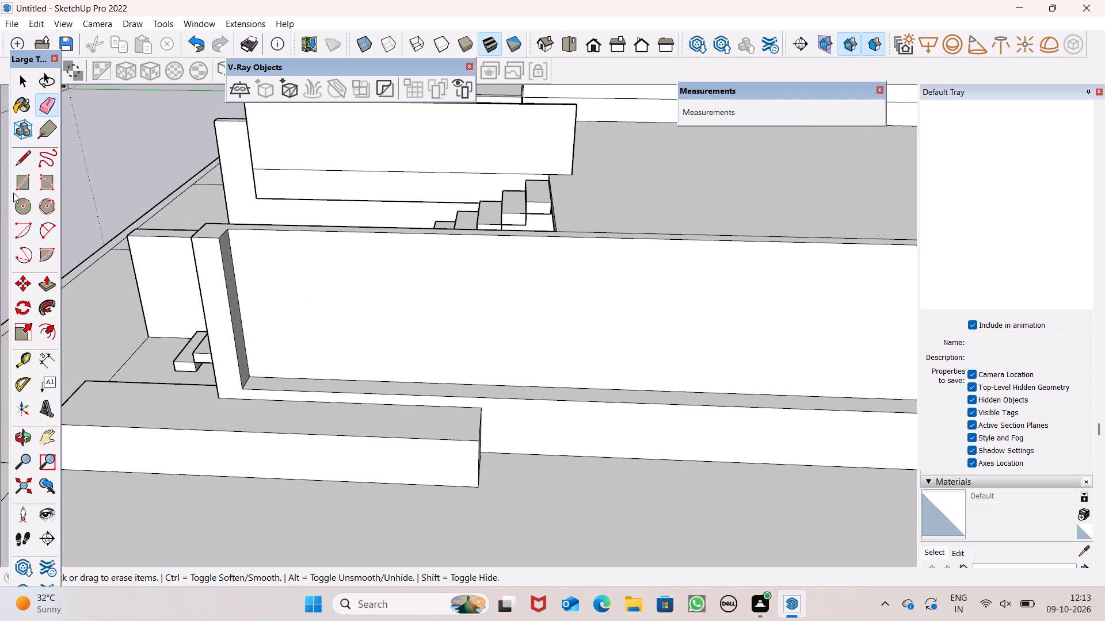
Draw two closely spaced vertical lines about 6' 2 3/8" high on the wall's recessed face, from the ledge to the wall's top.
left_click(23, 161)
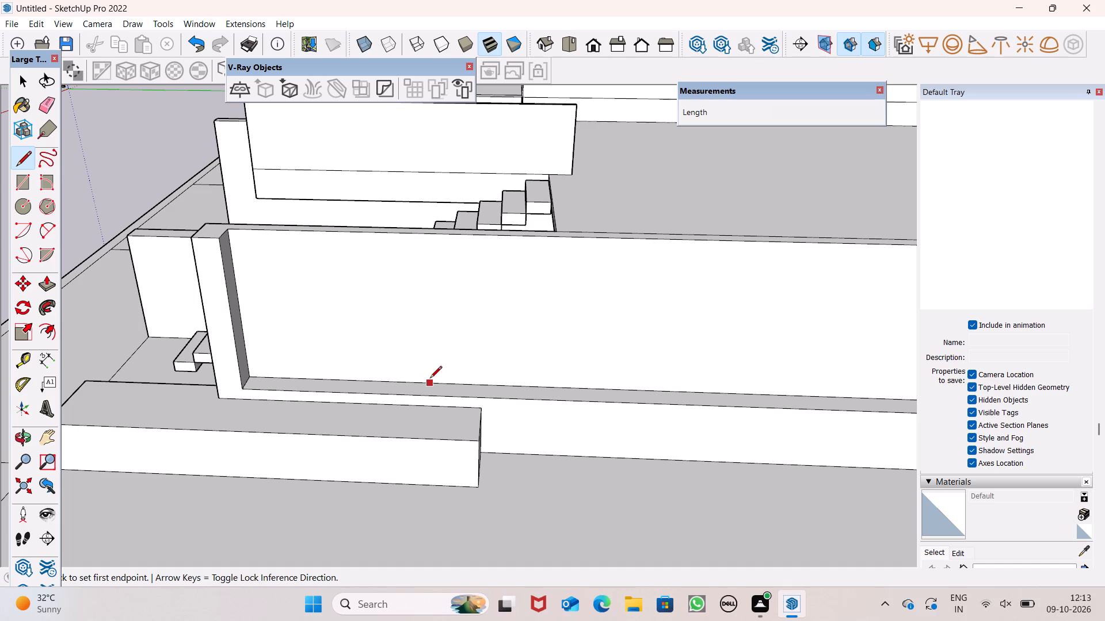
left_click(373, 379)
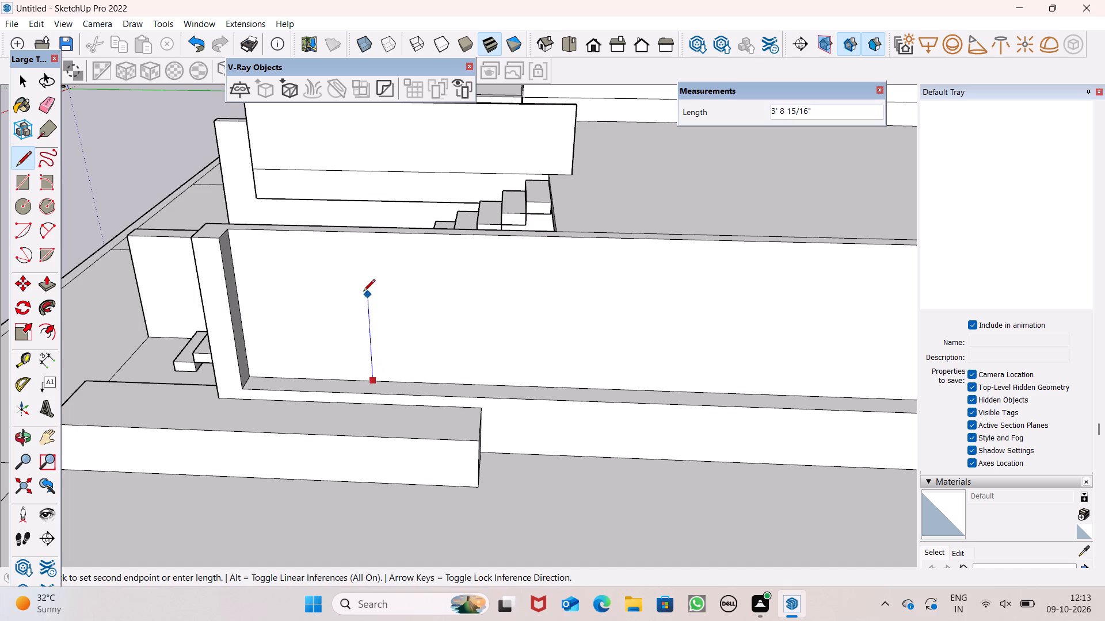
left_click(367, 235)
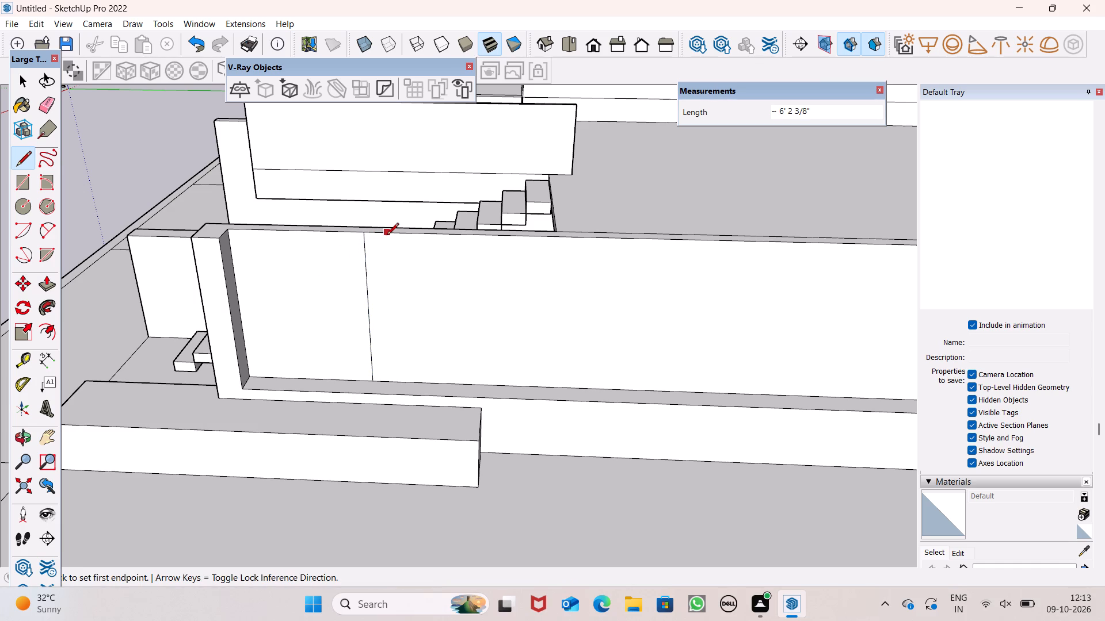
left_click(387, 236)
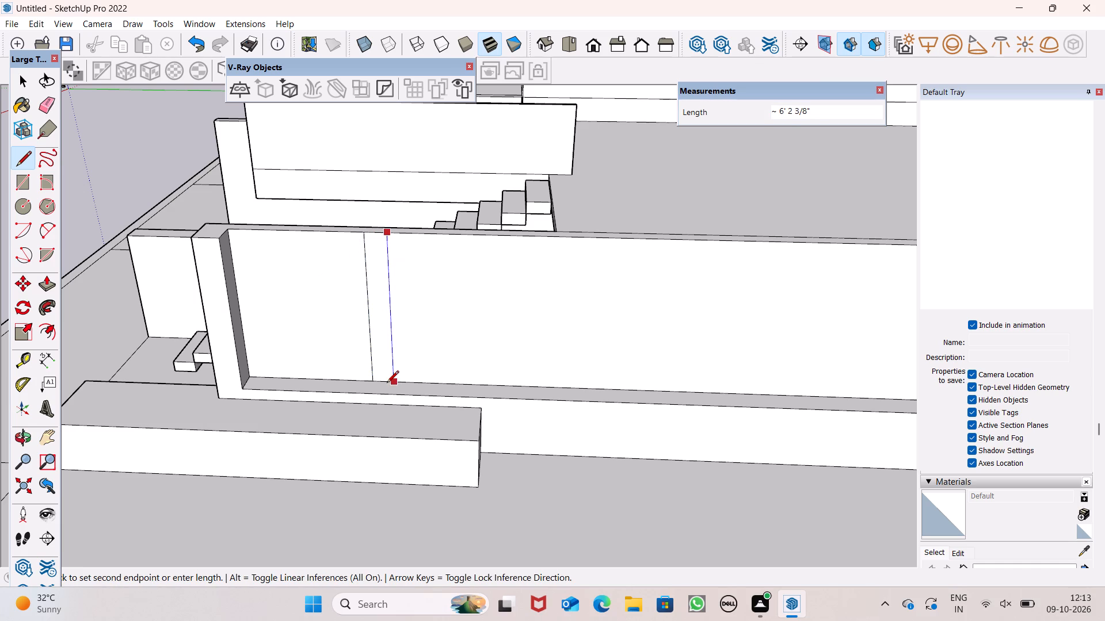
left_click(387, 384)
Push/Pull the narrow strip between the two vertical lines outward by about 10 15/16" to form a second pillar on the ledge.
left_click(52, 284)
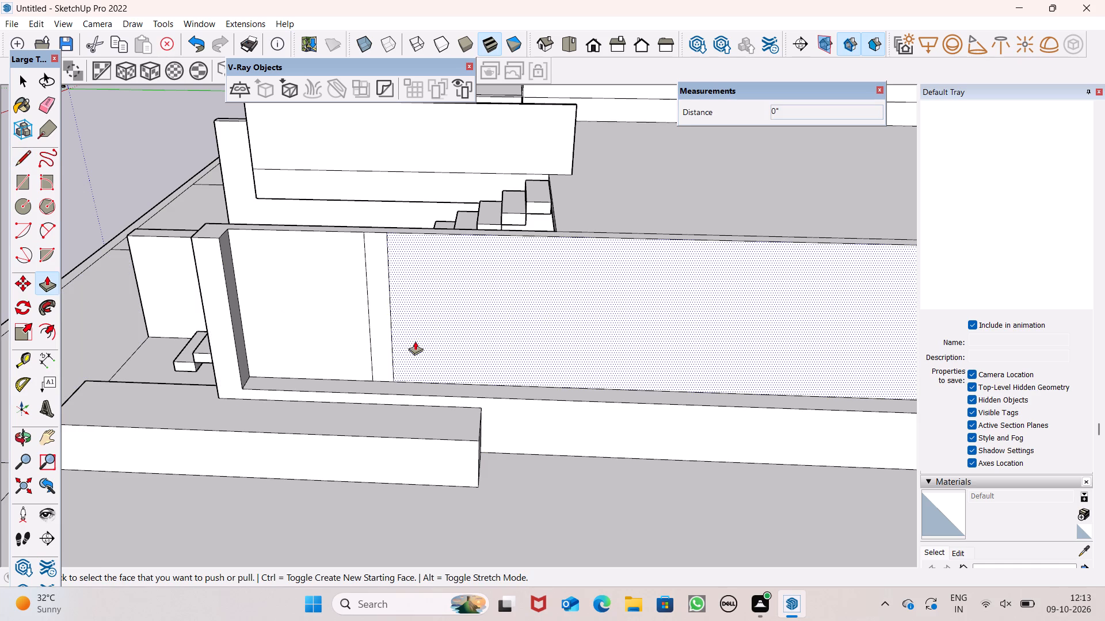
left_click_drag(383, 327, 382, 336)
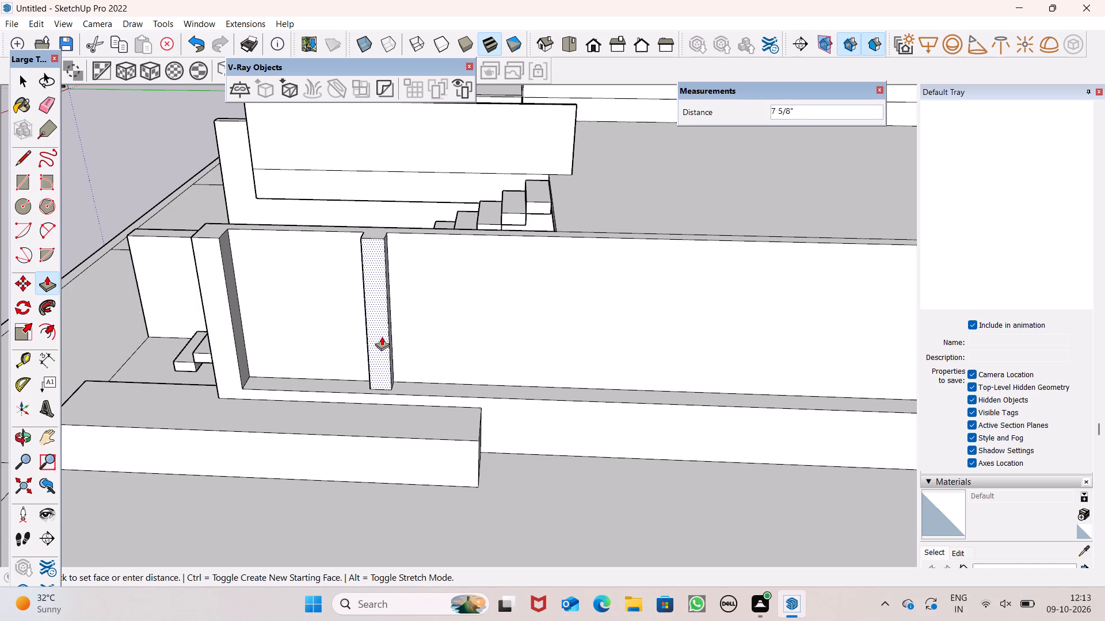
left_click_drag(382, 336, 241, 348)
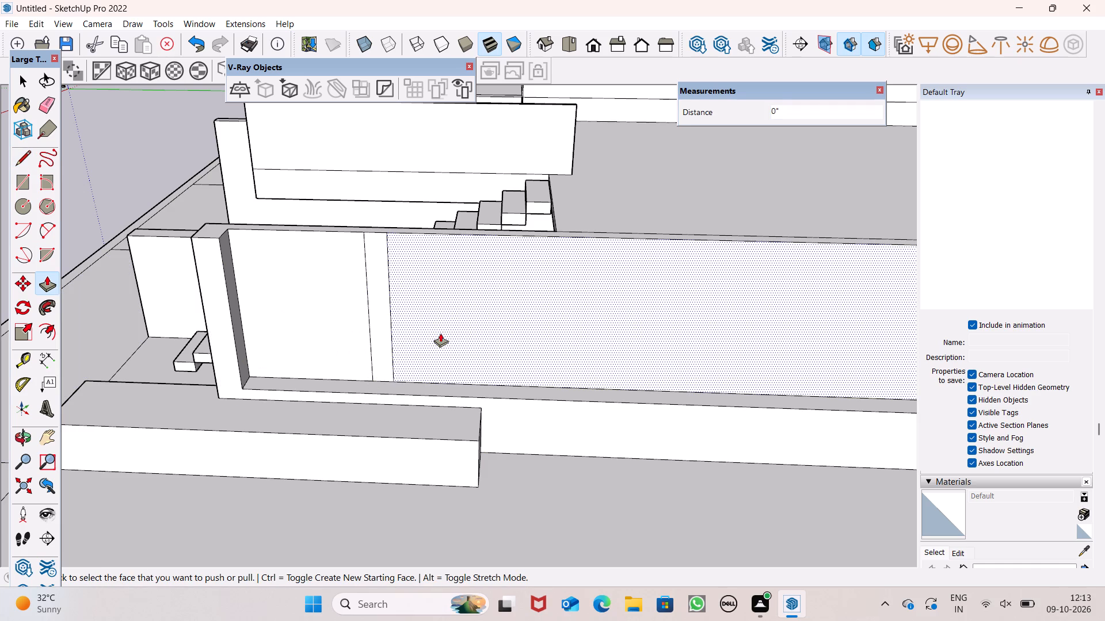
left_click_drag(380, 343, 398, 393)
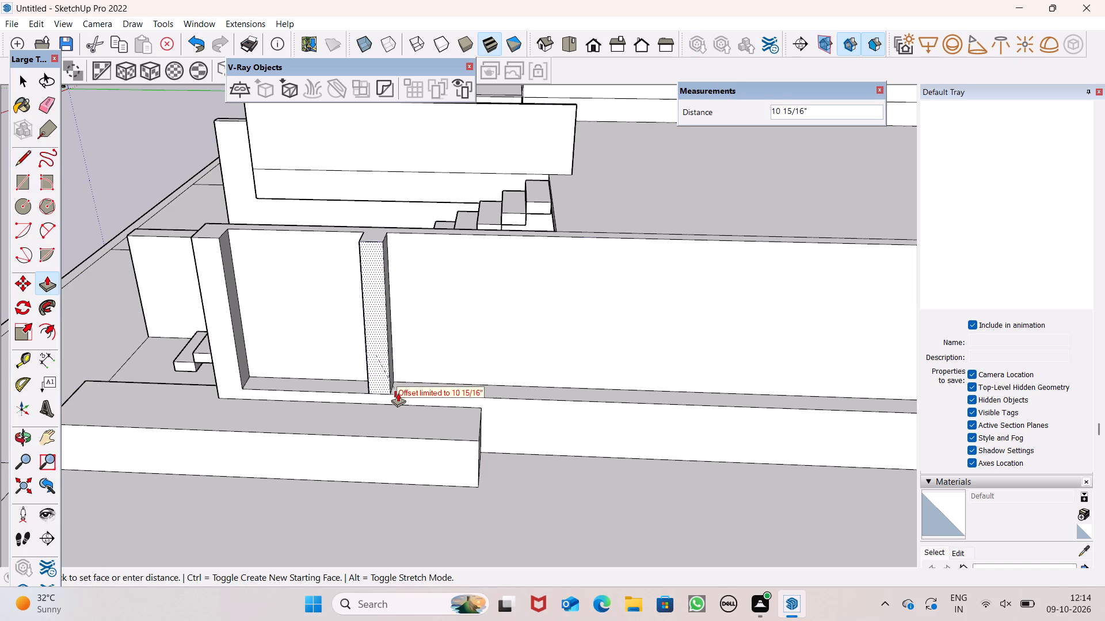
left_click_drag(398, 393, 399, 392)
scroll(508, 312, "down", 1)
scroll(508, 312, "up", 1)
scroll(508, 311, "down", 1)
key("space")
scroll(502, 326, "down", 3)
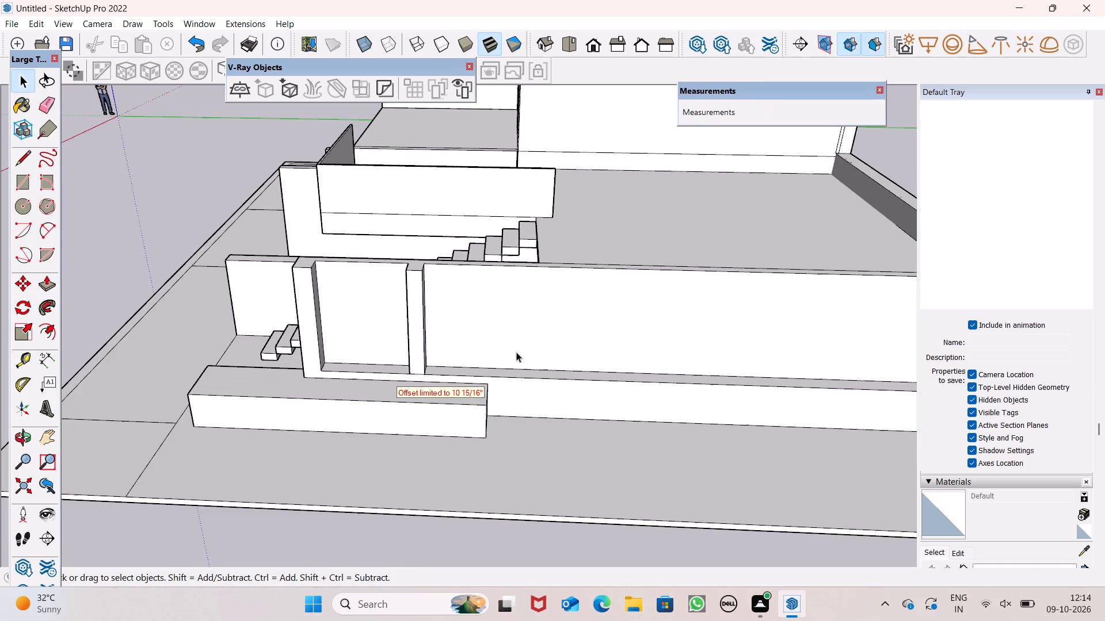
Draw a vertical line about 2' 6 11/16" long on the lower wall face, from the ledge edge to the floor beyond the low block.
middle_click_drag(525, 365, 547, 432)
scroll(495, 391, "down", 1)
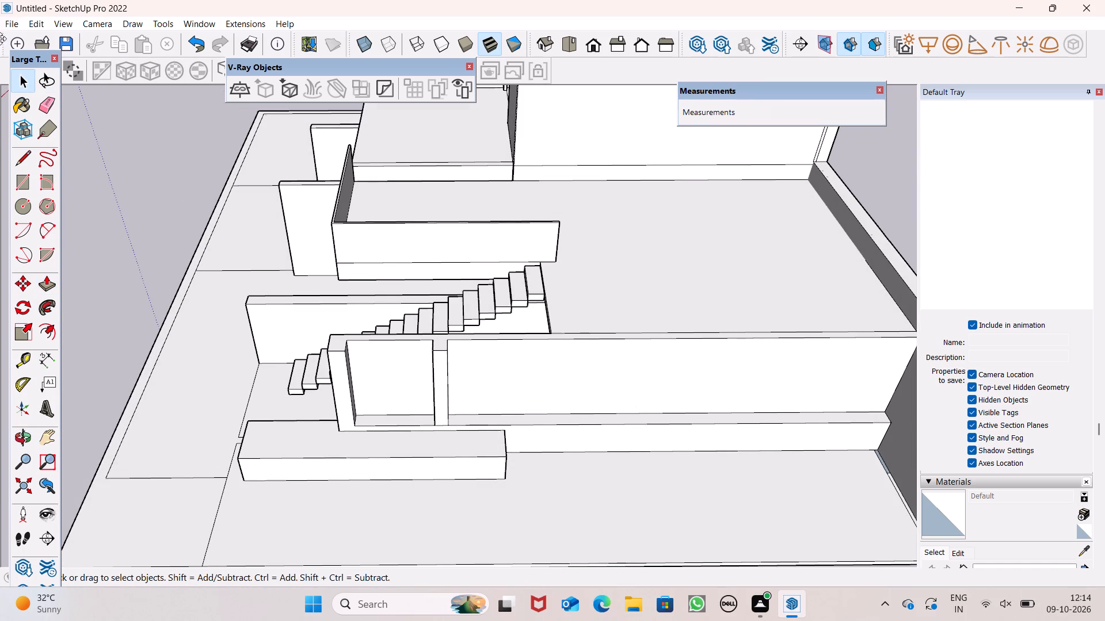
scroll(0, 52, "down", 2)
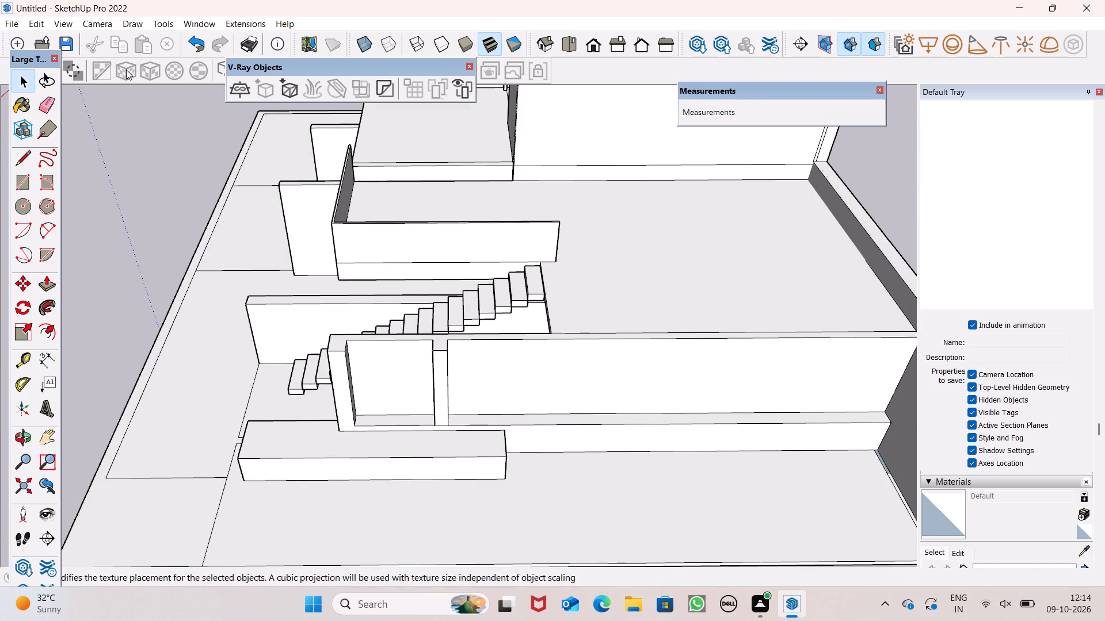
scroll(184, 186, "down", 2)
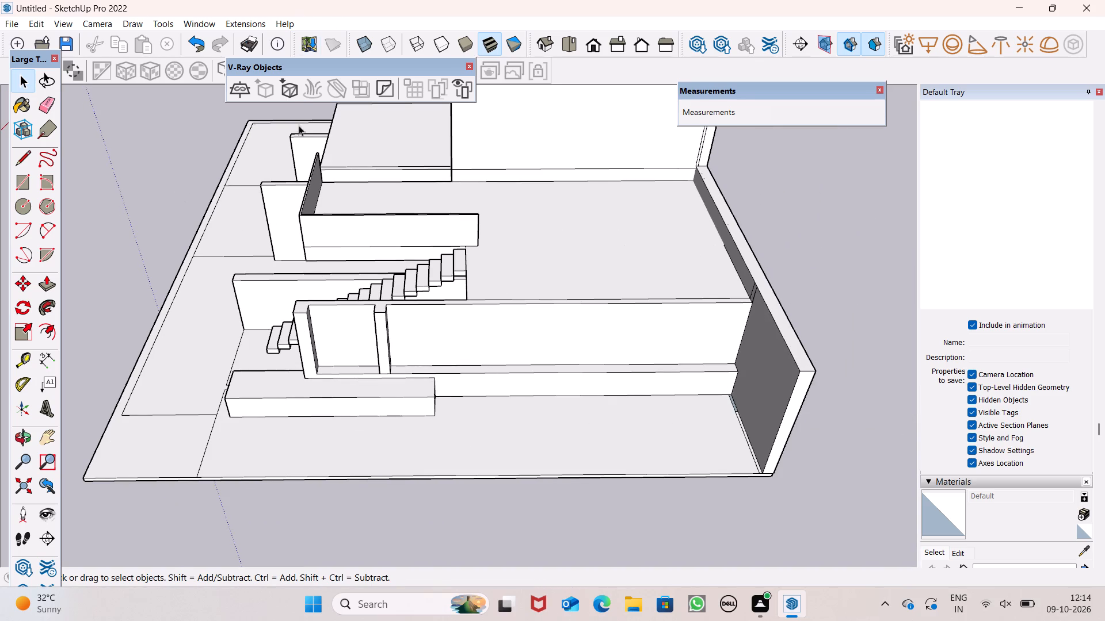
middle_click_drag(577, 404, 558, 320)
scroll(435, 354, "up", 5)
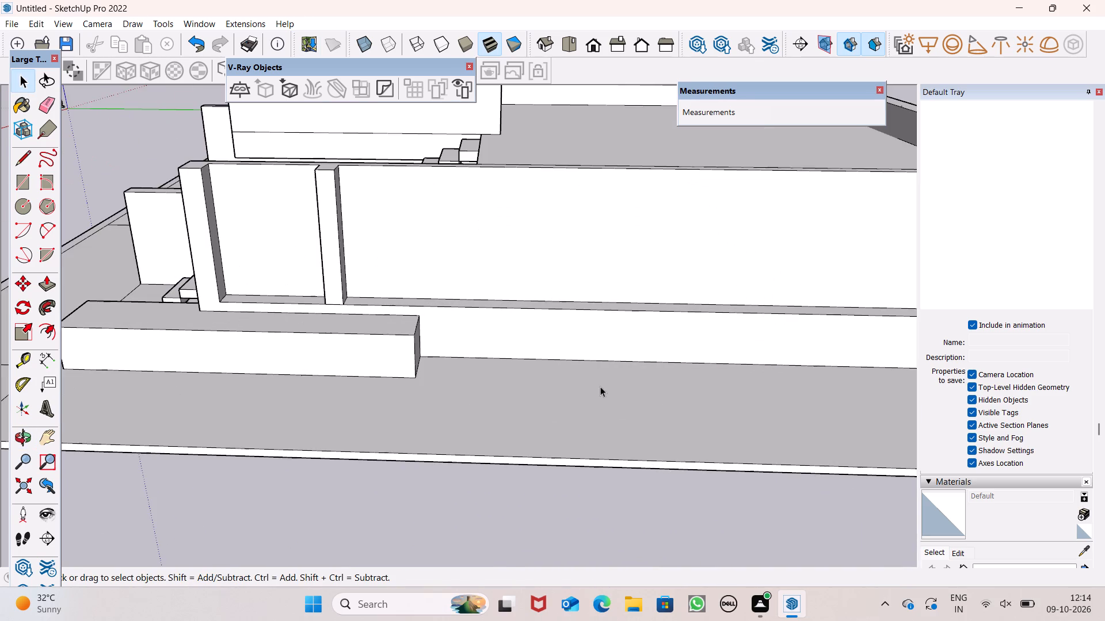
middle_click_drag(601, 386, 598, 361)
scroll(603, 362, "up", 1)
left_click(18, 168)
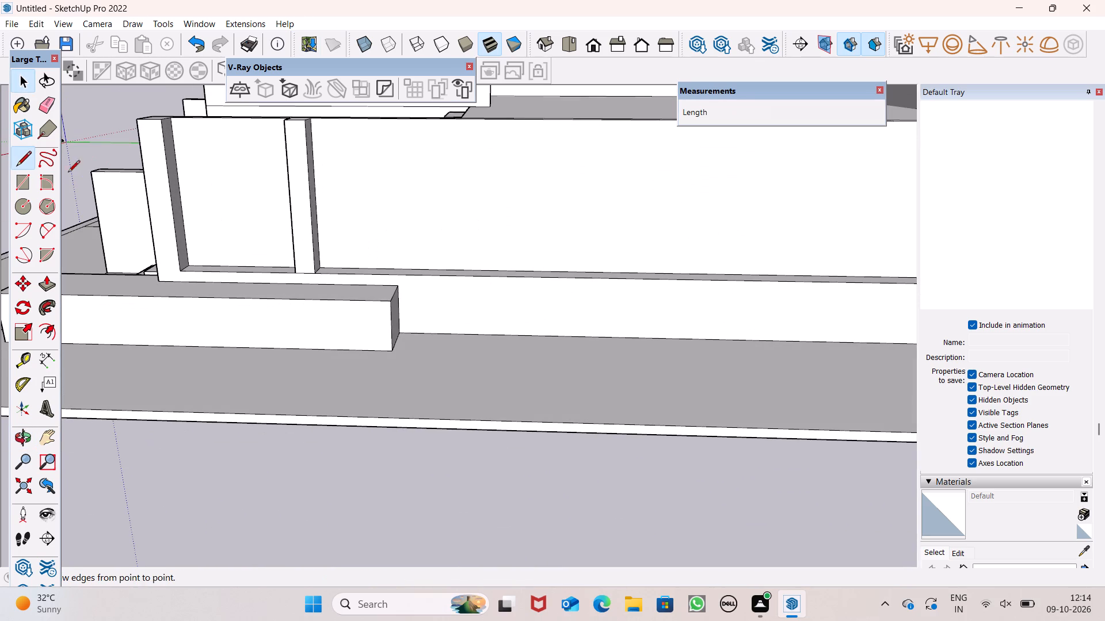
left_click(472, 275)
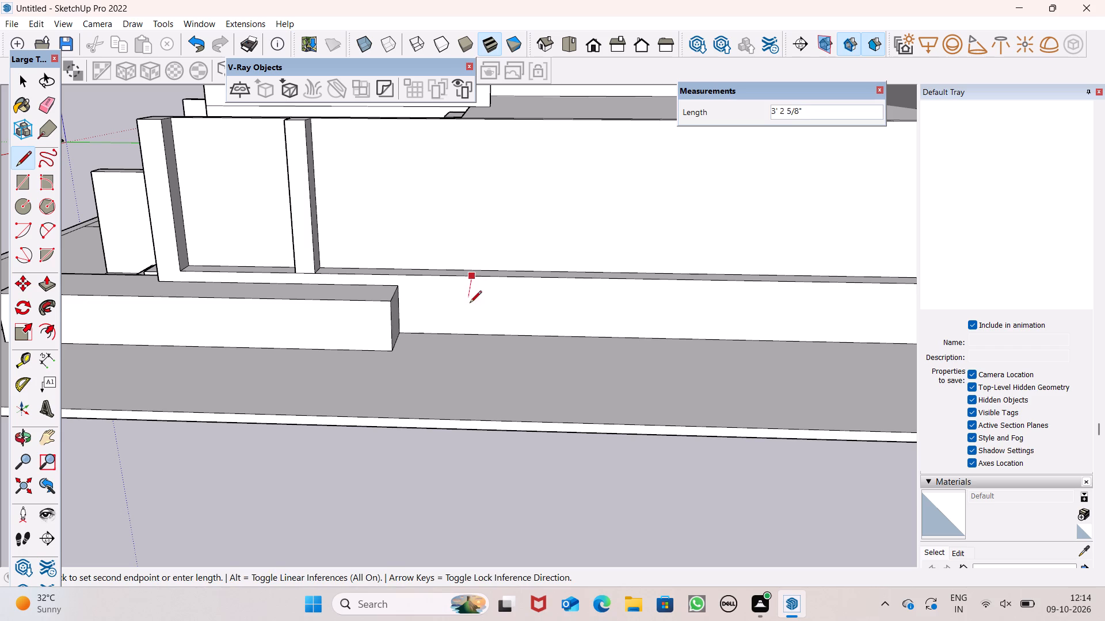
left_click(474, 333)
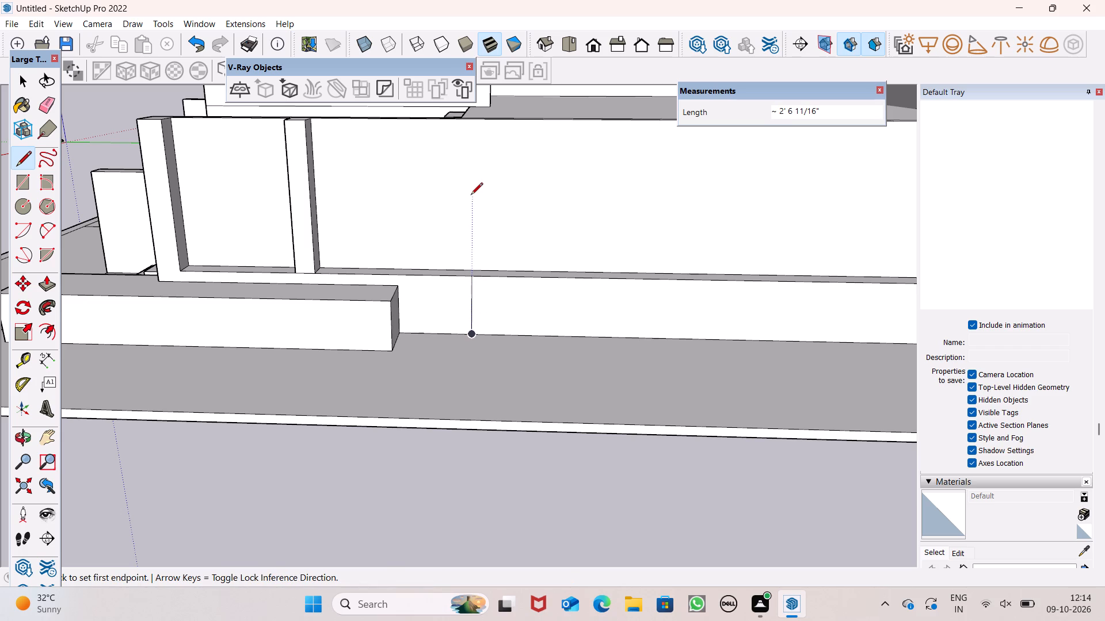
key("space")
Copy the vertical line a short distance along the lower wall face, away from the low block.
scroll(448, 244, "down", 1)
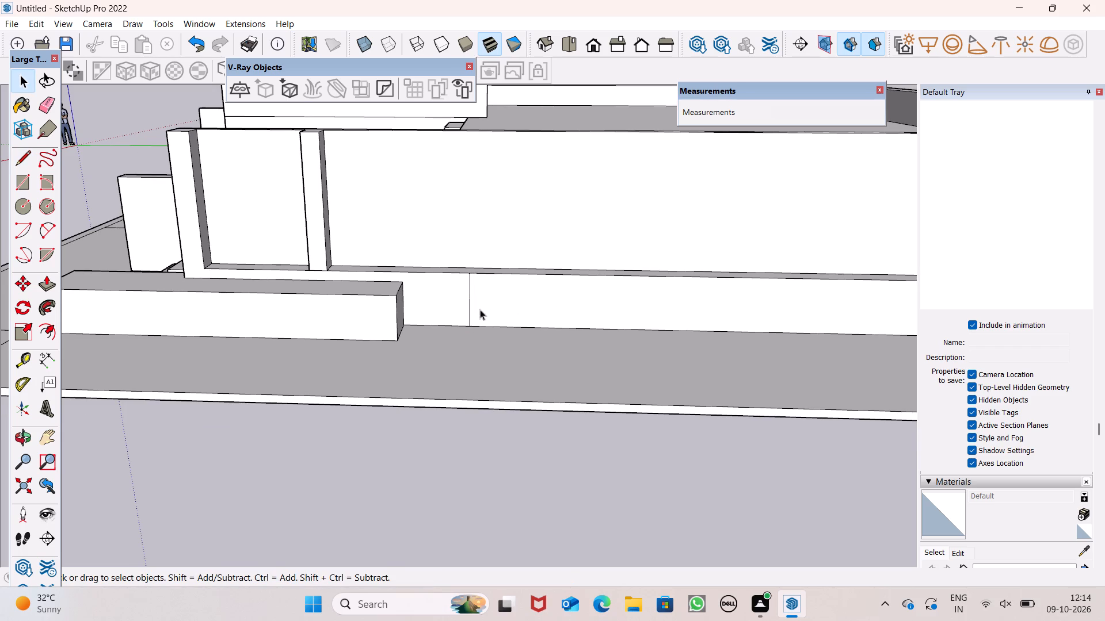
scroll(443, 315, "up", 1)
left_click(473, 309)
scroll(387, 262, "down", 5)
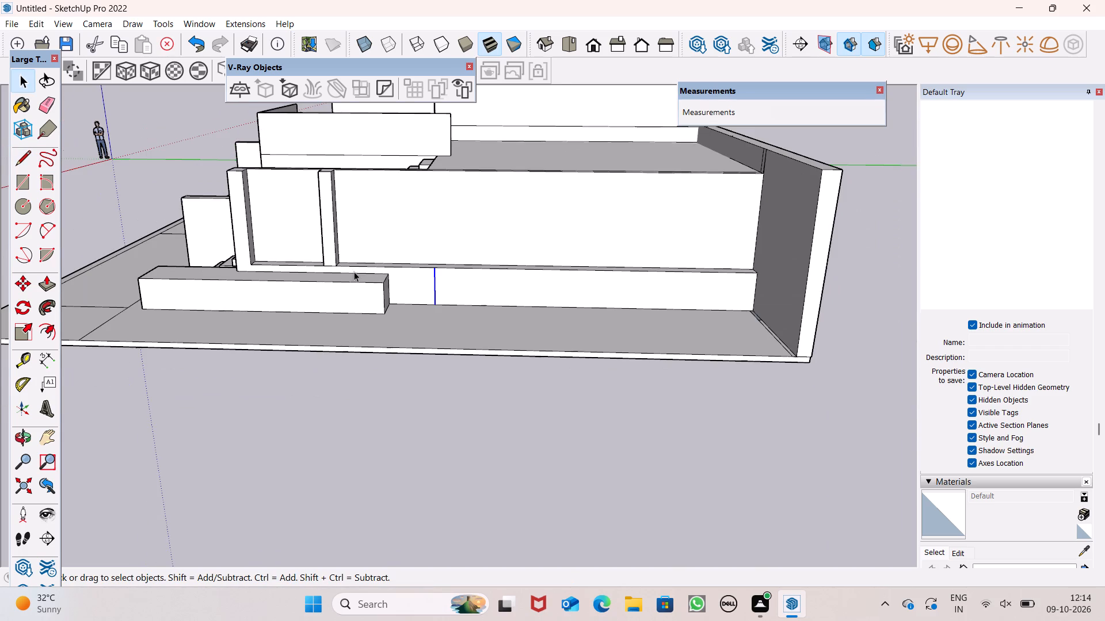
scroll(354, 271, "down", 1)
key("m")
key("Return")
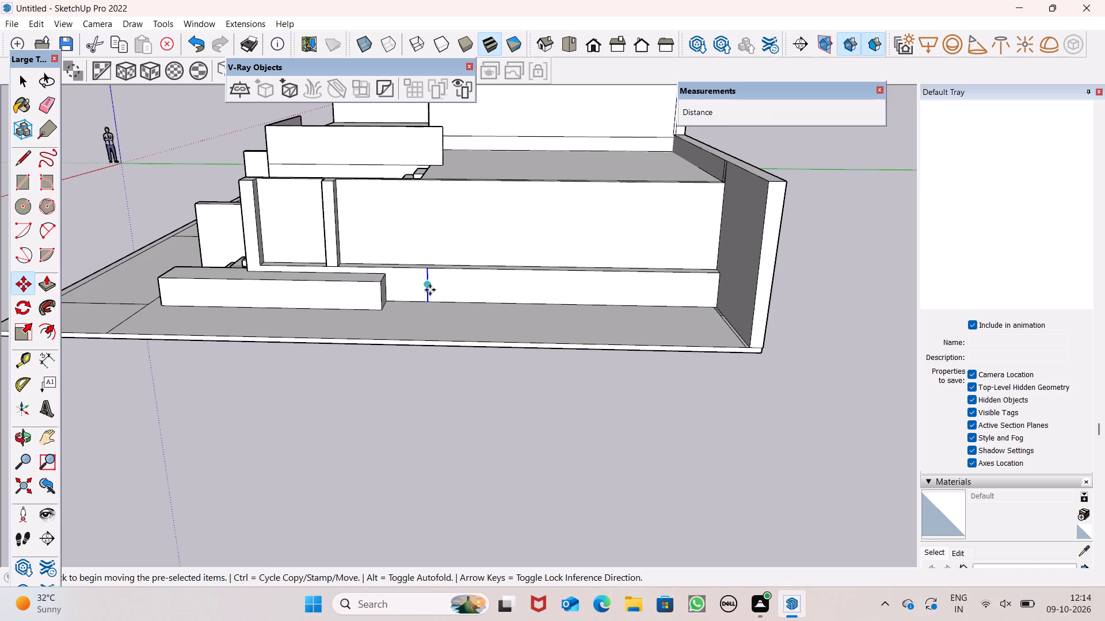
left_click_drag(429, 286, 471, 285)
left_click(471, 285)
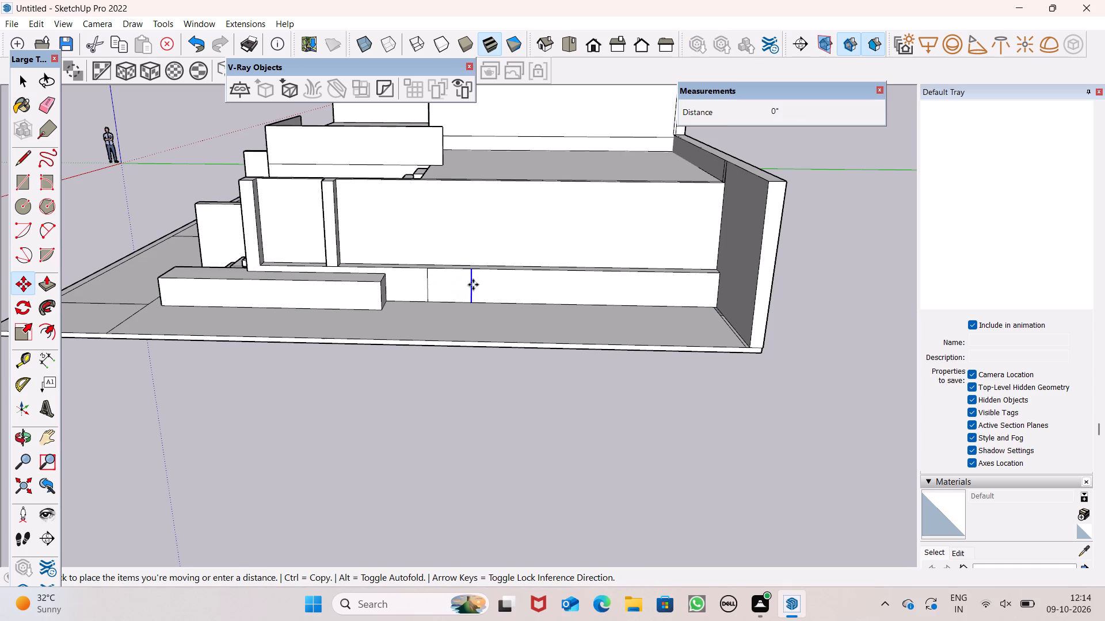
left_click(473, 285)
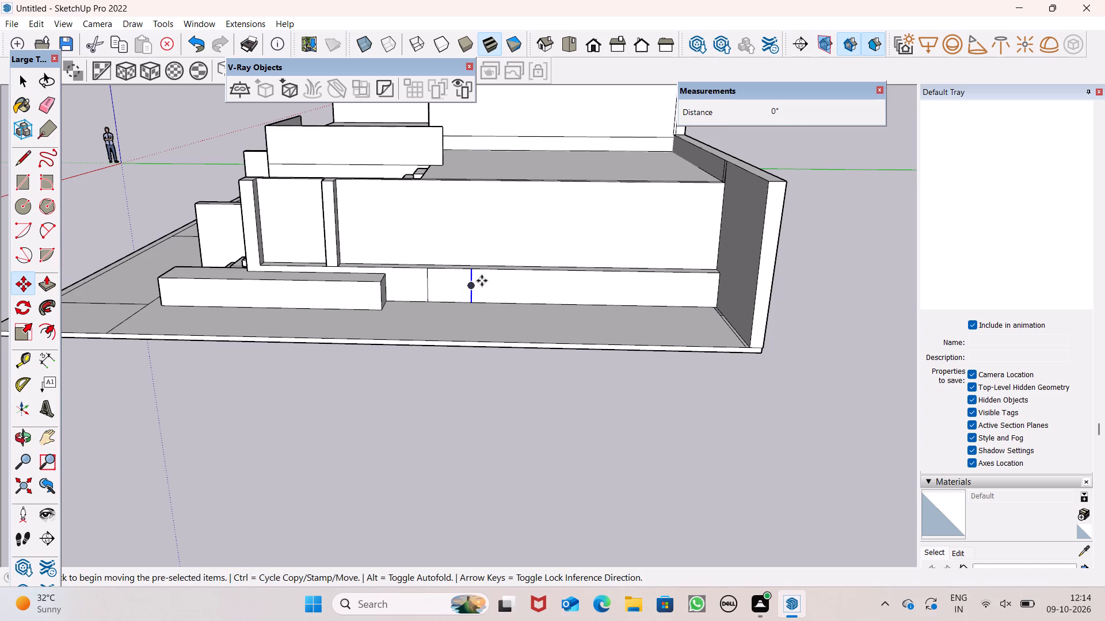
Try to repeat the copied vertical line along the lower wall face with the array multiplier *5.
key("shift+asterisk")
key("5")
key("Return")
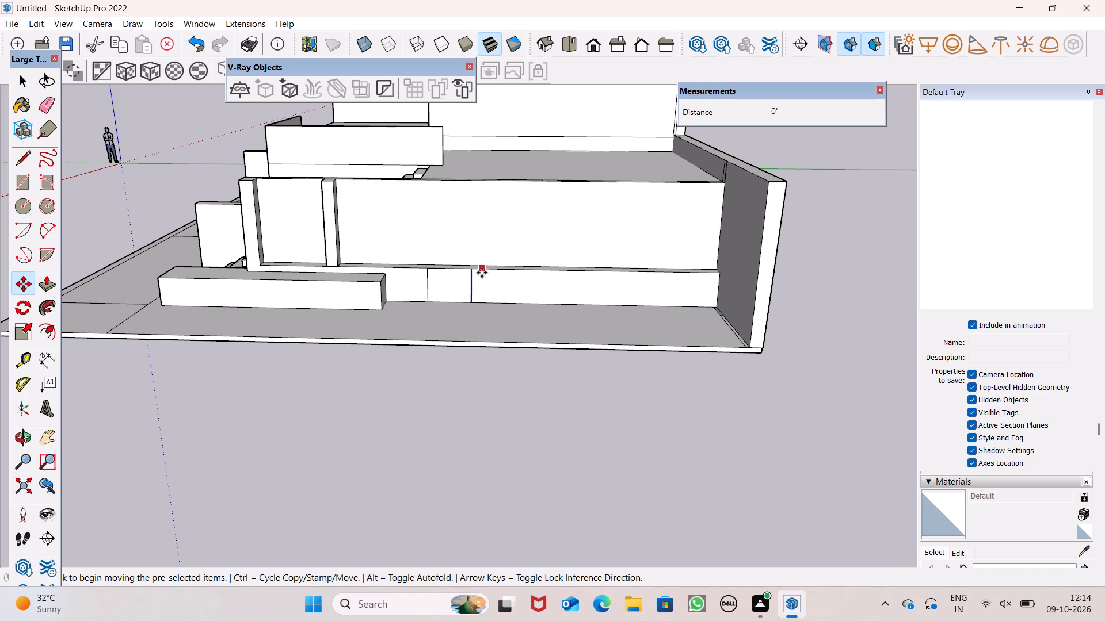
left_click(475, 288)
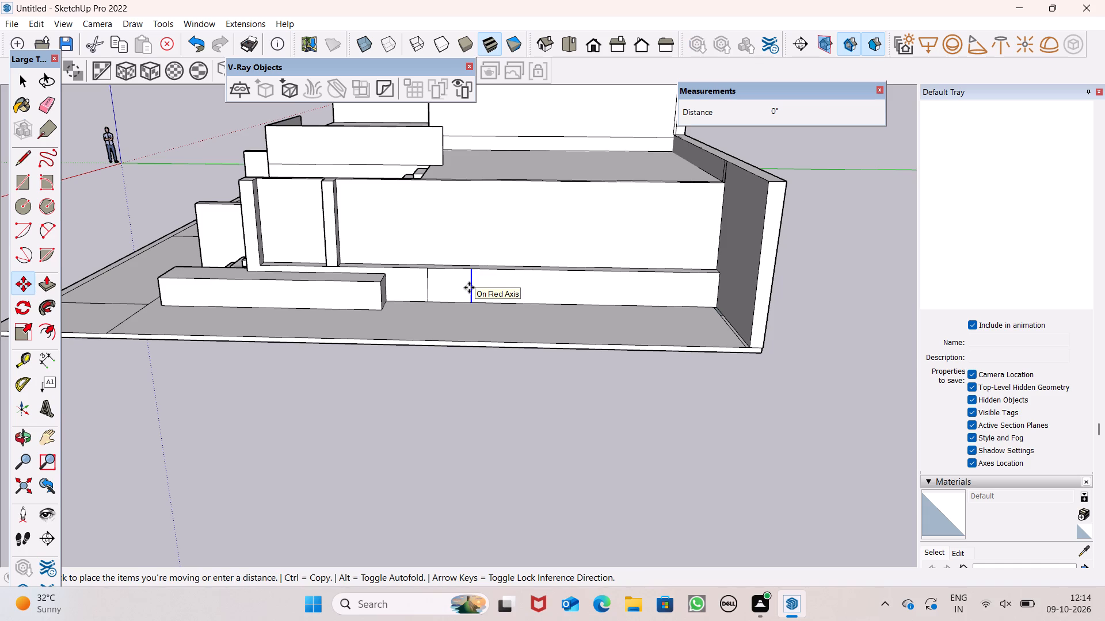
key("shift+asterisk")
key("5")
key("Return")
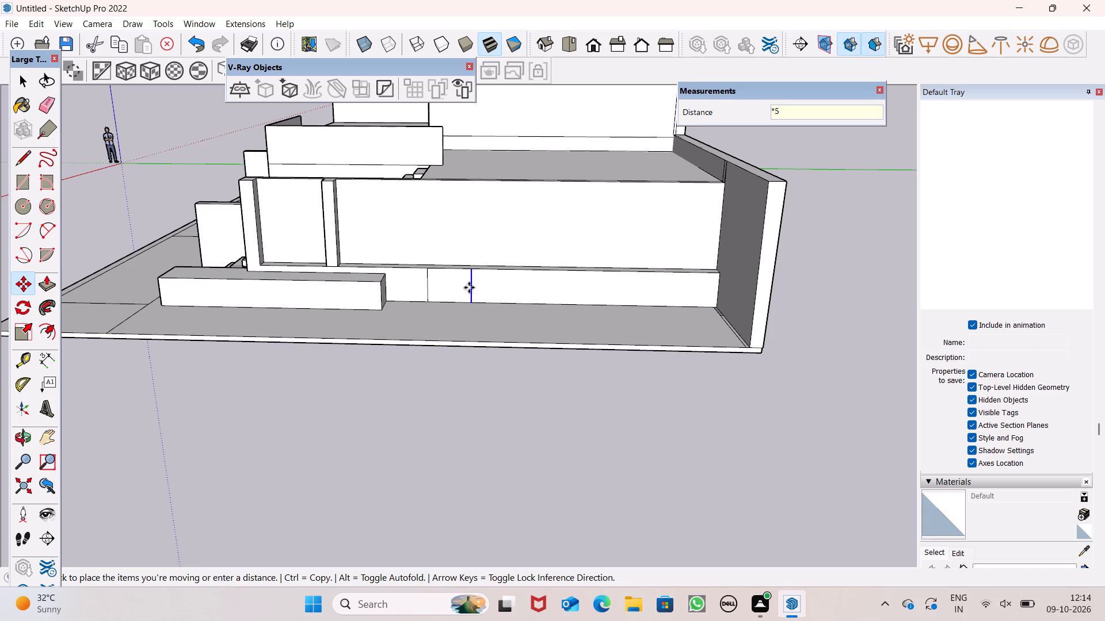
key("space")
Copy the second vertical line farther along the lower wall face at a similar spacing to make a third line.
scroll(517, 278, "up", 4)
key("space")
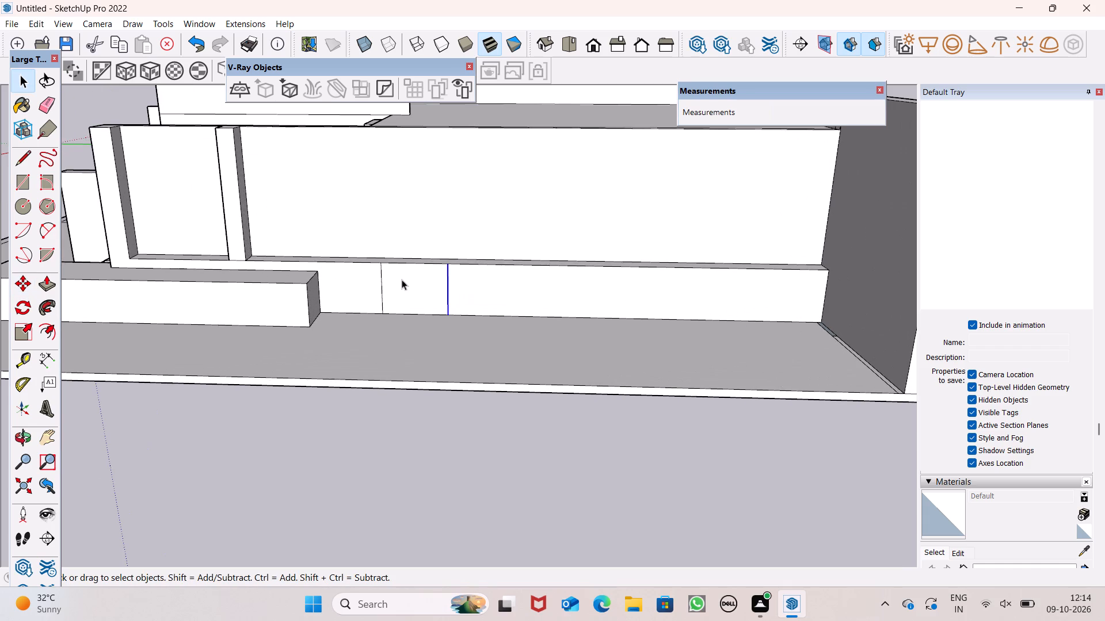
left_click(462, 440)
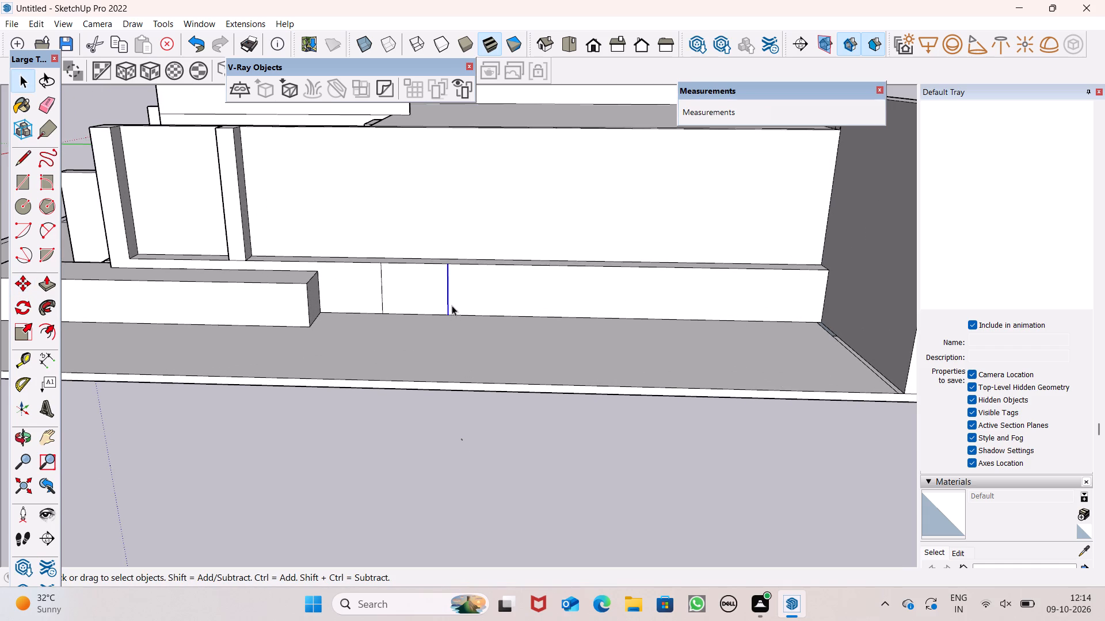
left_click(449, 294)
key("m")
key("Return")
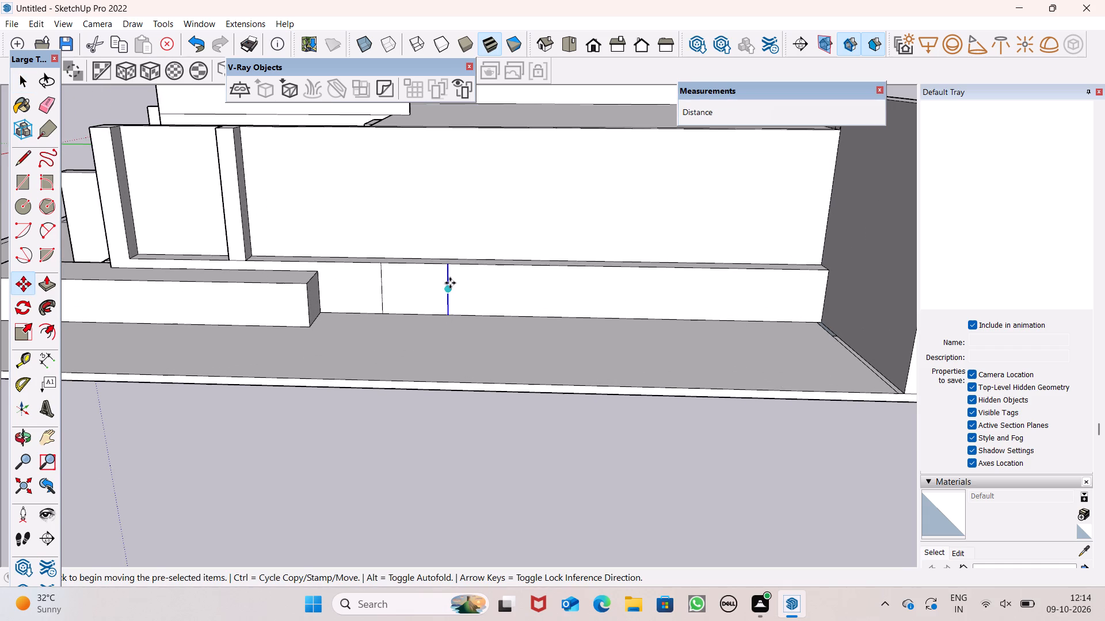
left_click_drag(450, 289, 515, 290)
left_click(515, 290)
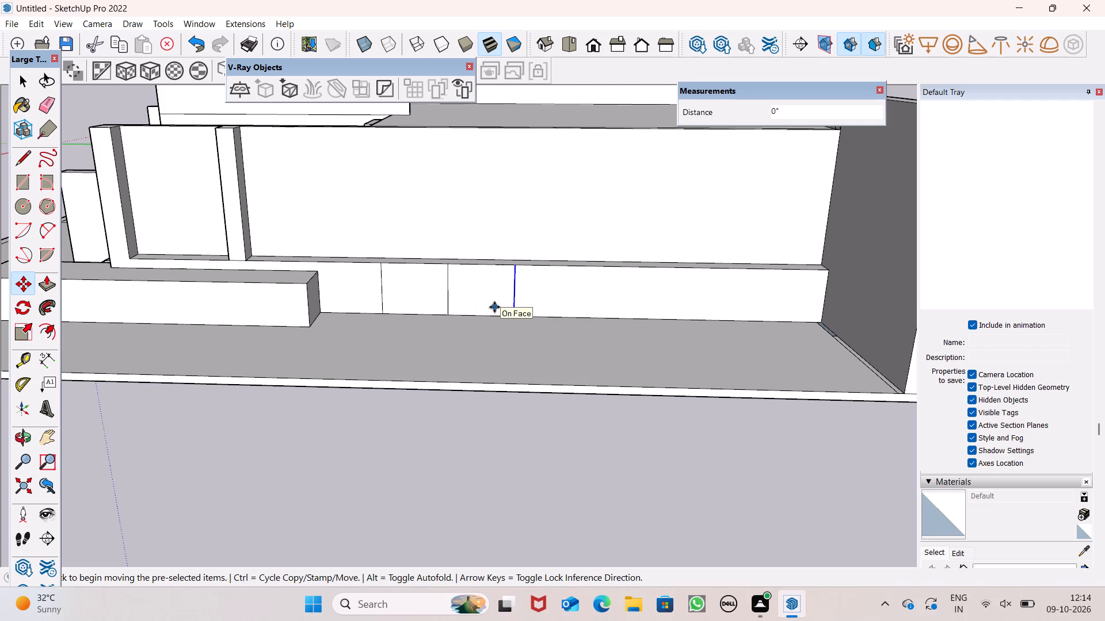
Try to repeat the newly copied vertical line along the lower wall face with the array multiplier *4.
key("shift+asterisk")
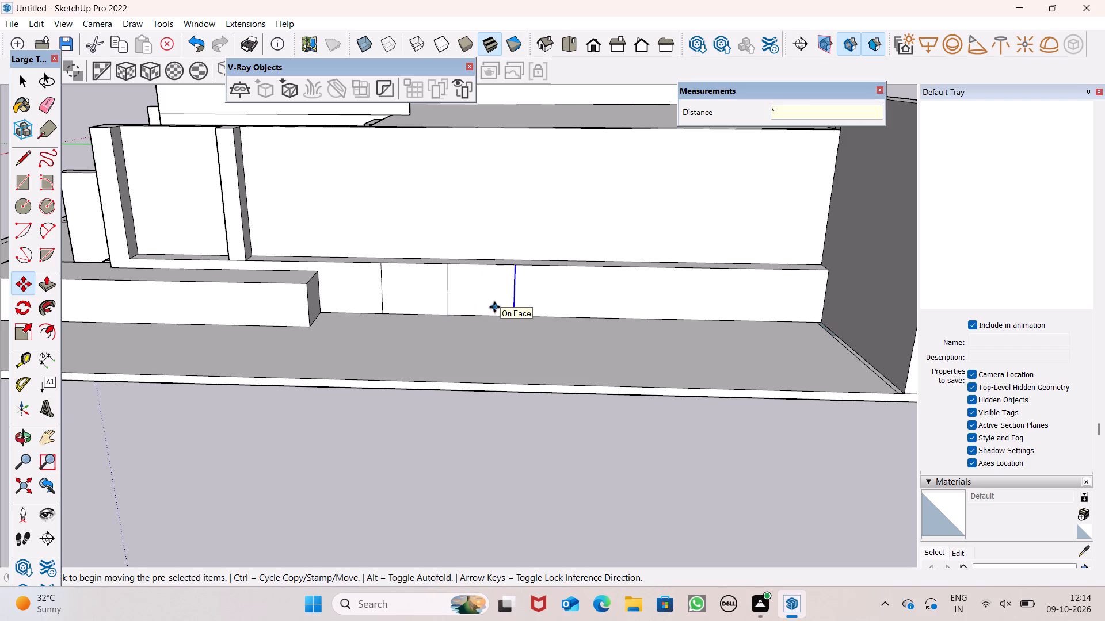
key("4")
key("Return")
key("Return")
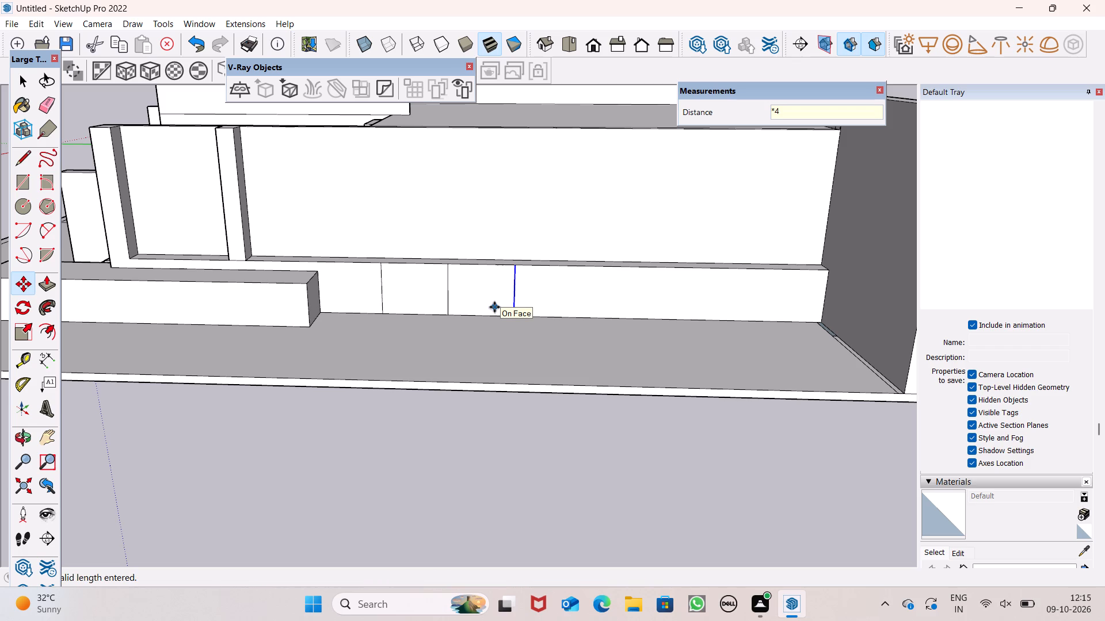
Copy the third vertical line along the lower wall face and repeat, adding three more division lines towards the tall side wall.
left_click_drag(513, 297, 579, 296)
left_click_drag(579, 296, 661, 298)
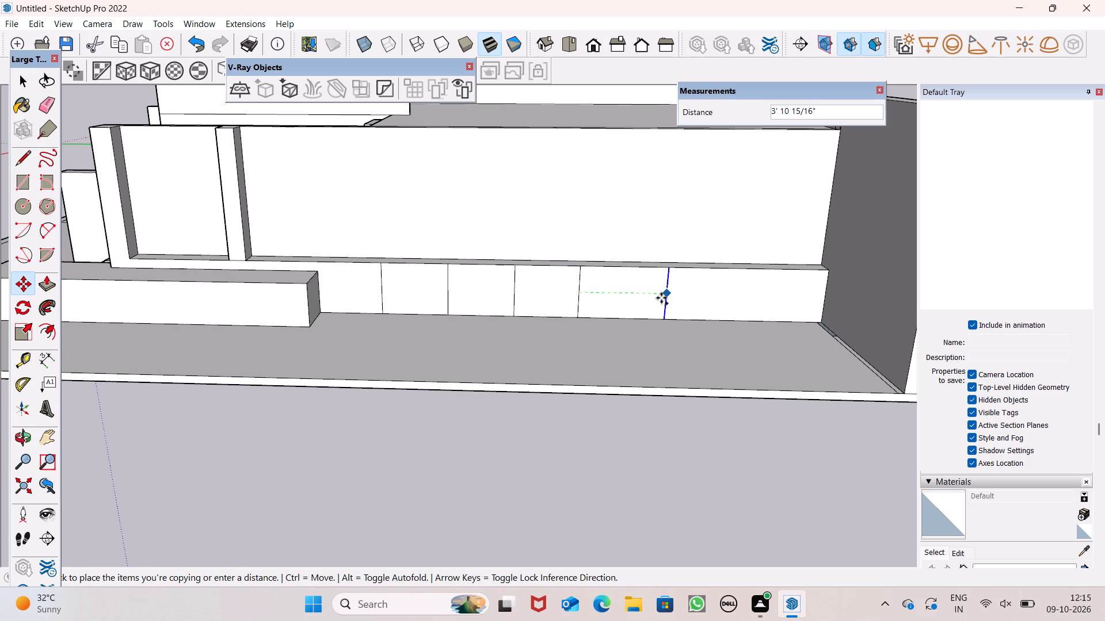
left_click_drag(661, 298, 660, 297)
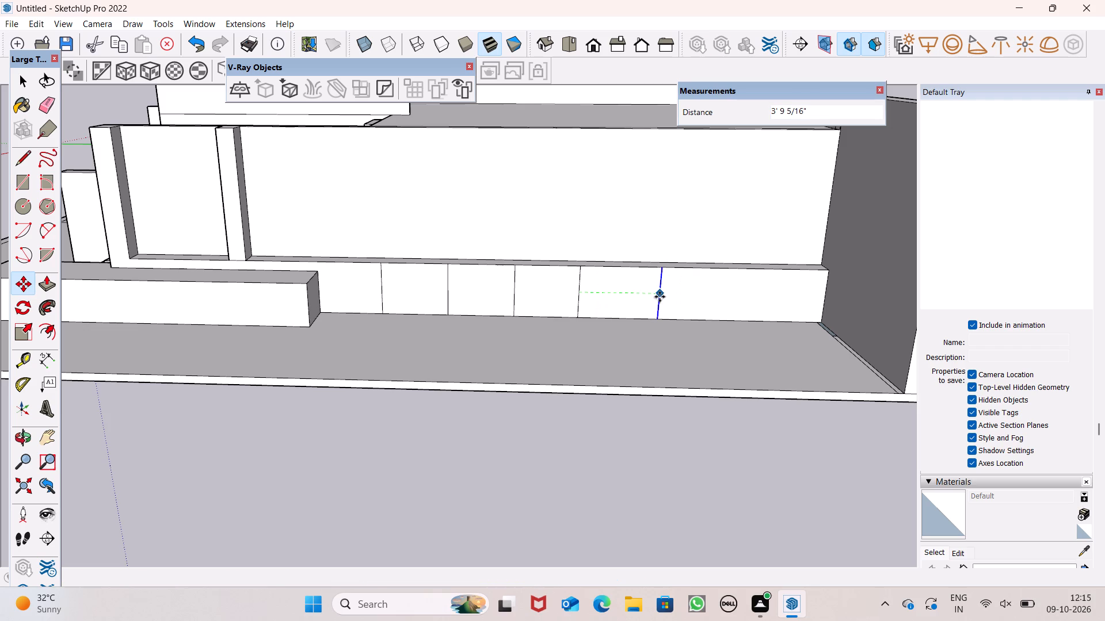
left_click_drag(659, 296, 747, 293)
key("space")
scroll(562, 366, "down", 4)
left_click(596, 468)
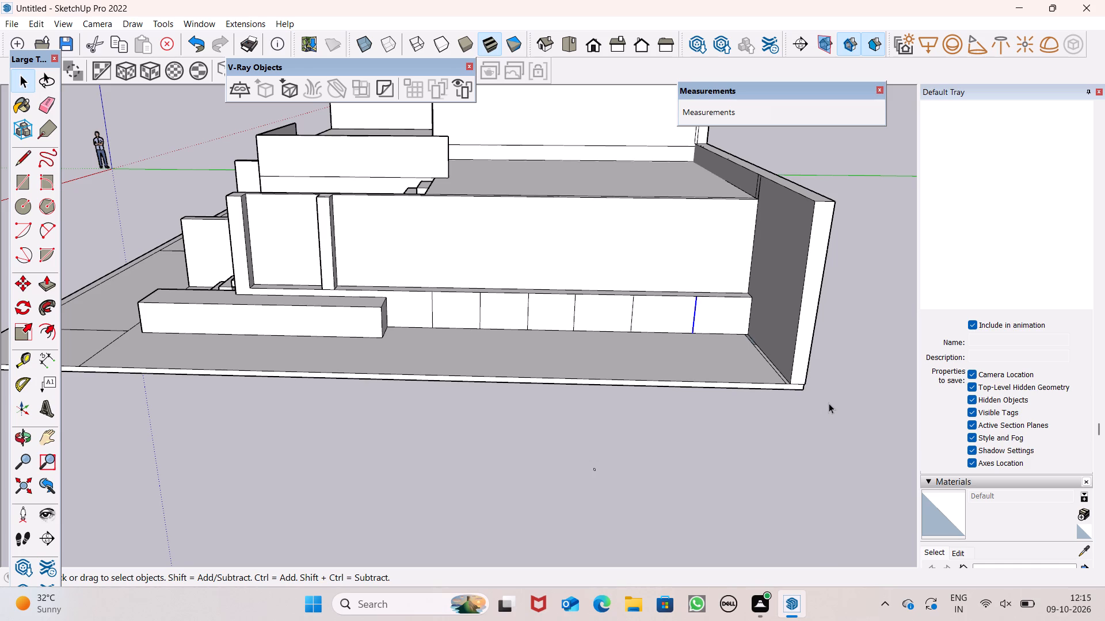
Draw a short line across the wall top at the end pillar's inner corner, separating the pillar top from the wall.
scroll(828, 388, "down", 2)
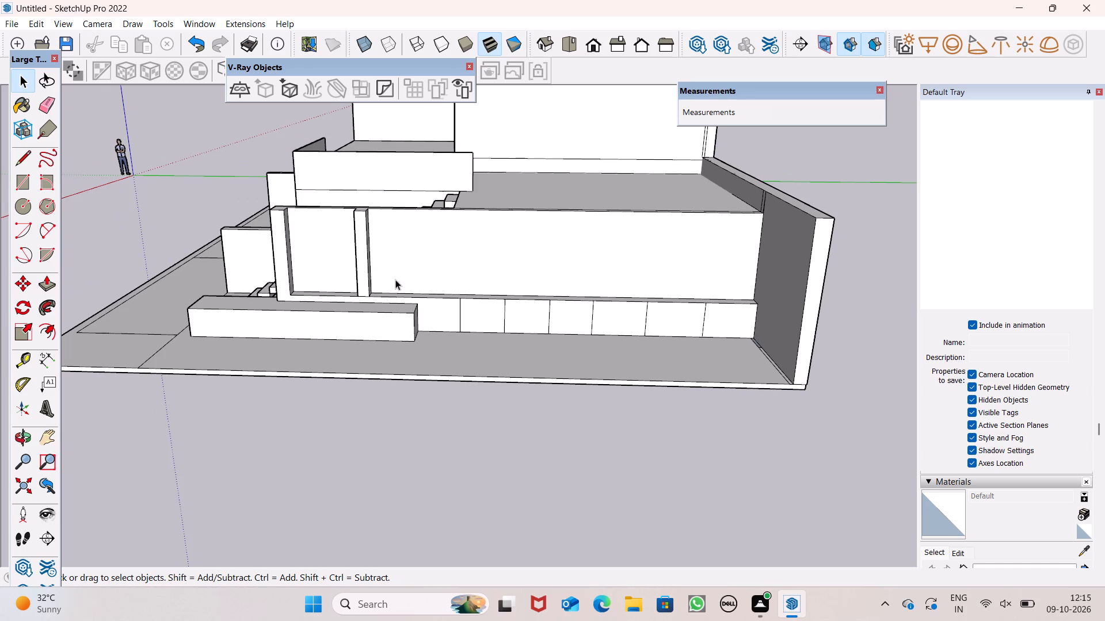
scroll(421, 254, "down", 4)
middle_click_drag(430, 259, 475, 373)
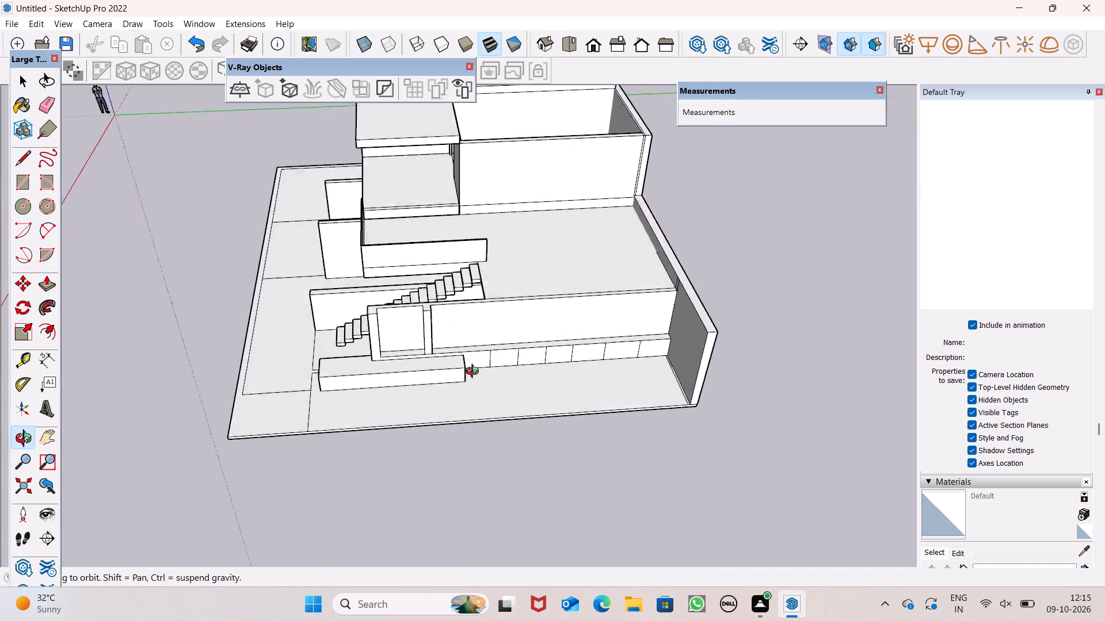
middle_click_drag(475, 373, 471, 447)
scroll(489, 382, "up", 6)
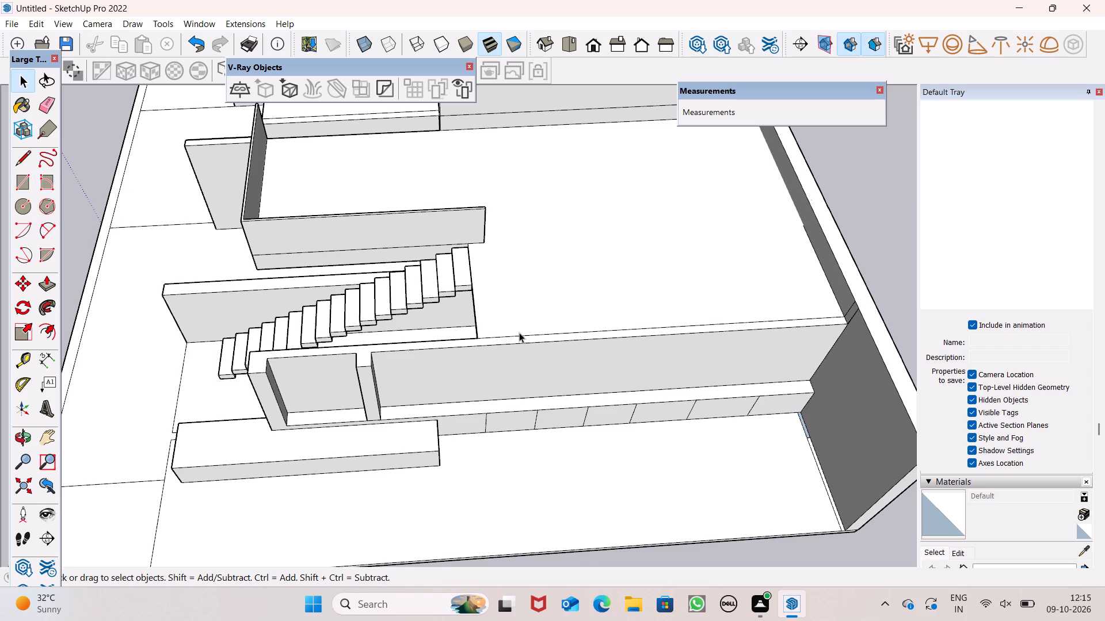
scroll(520, 333, "up", 4)
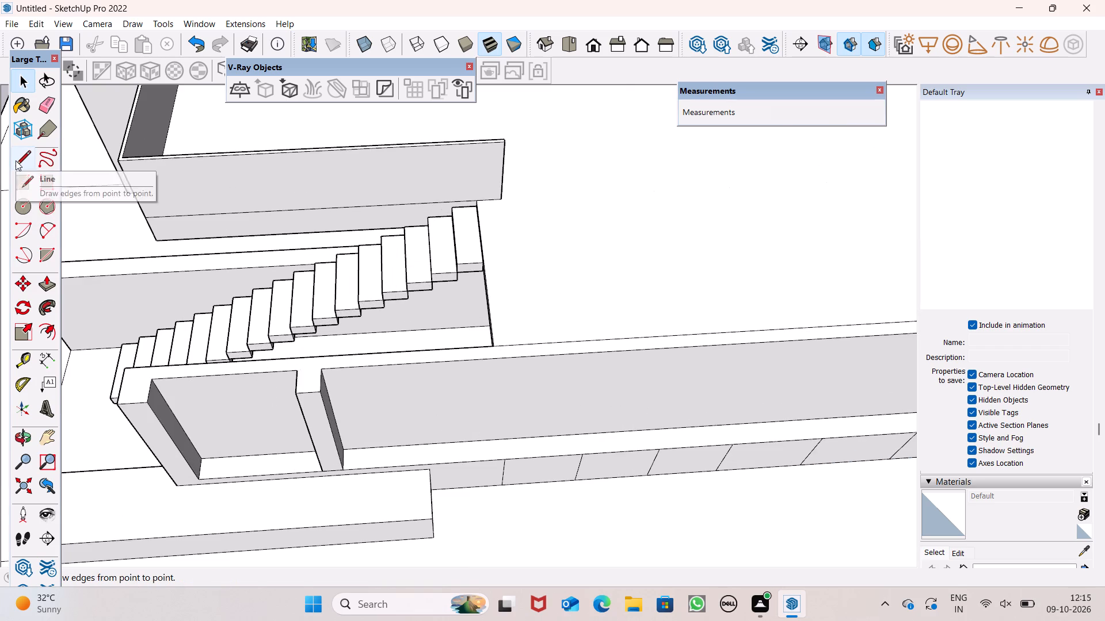
left_click(16, 160)
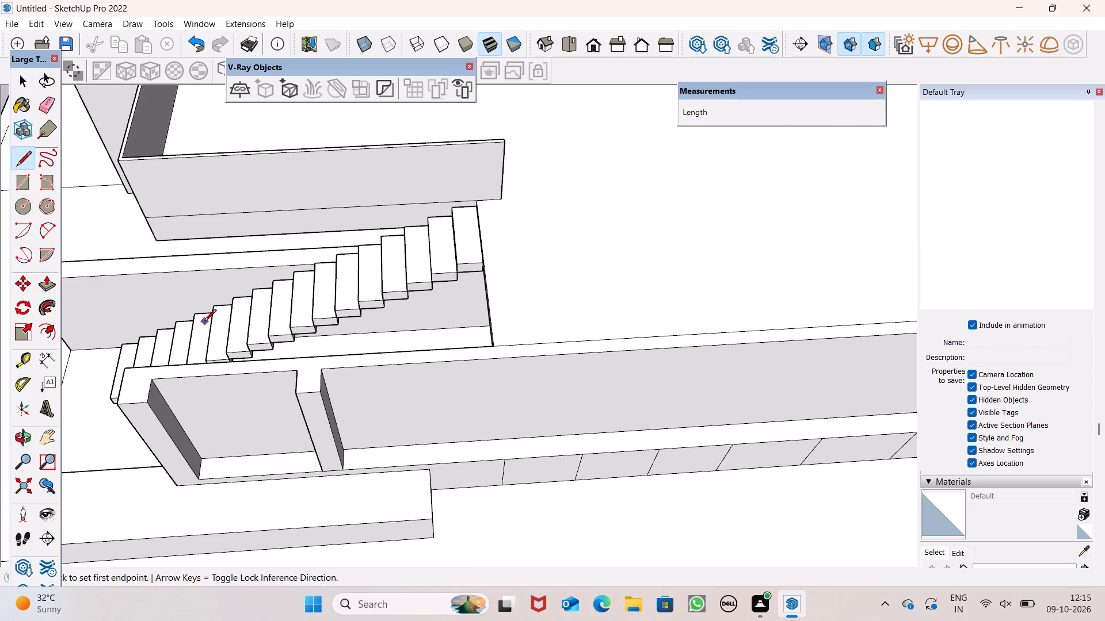
scroll(299, 390, "up", 2)
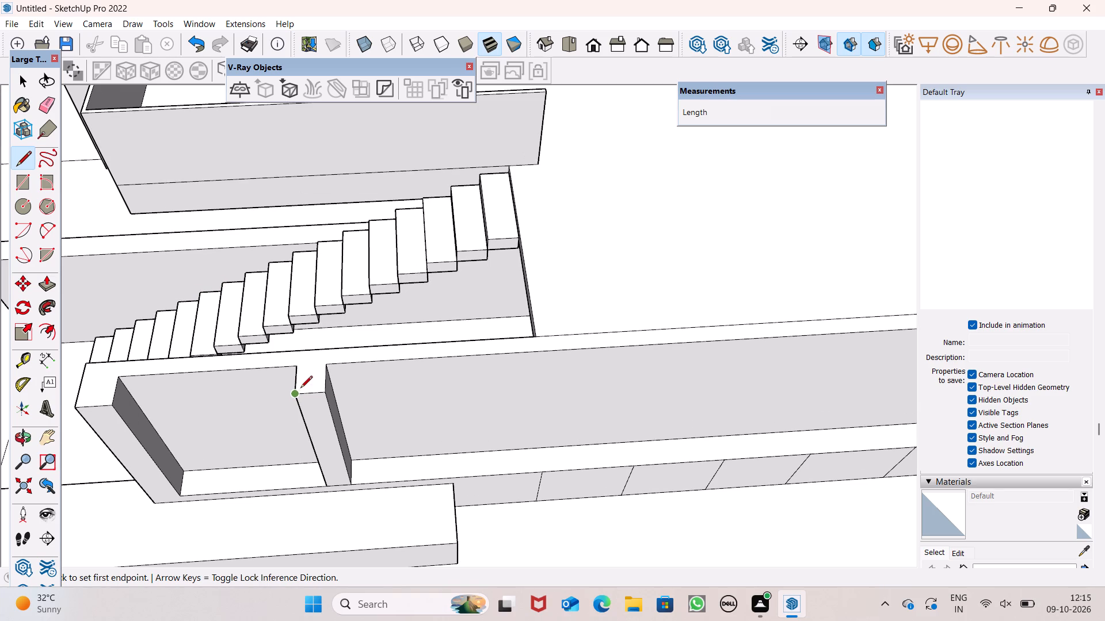
scroll(304, 384, "up", 1)
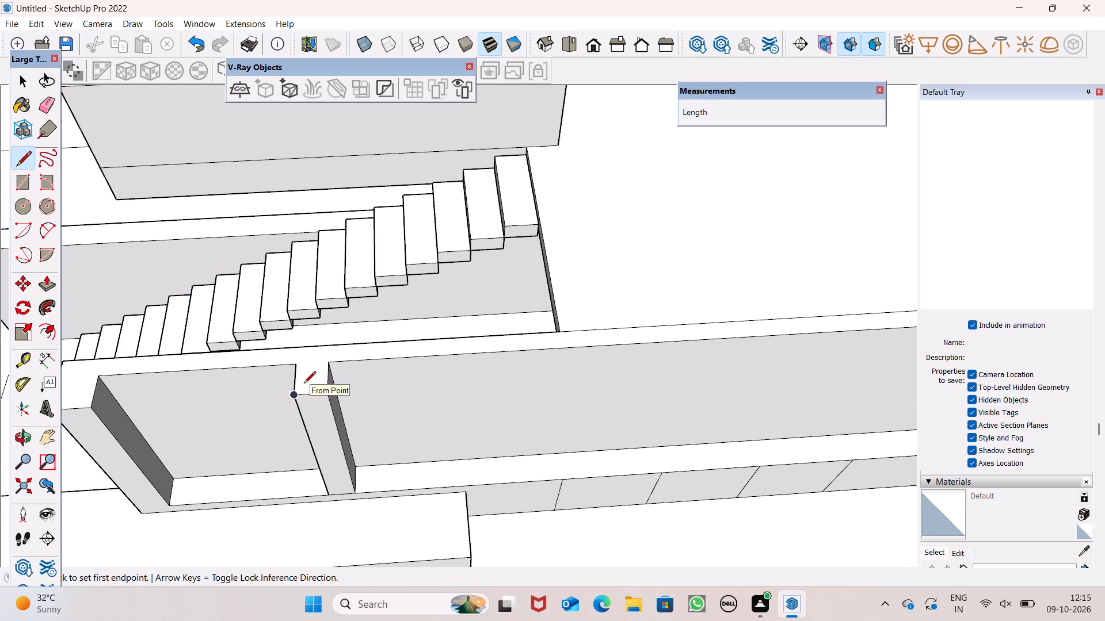
left_click(98, 377)
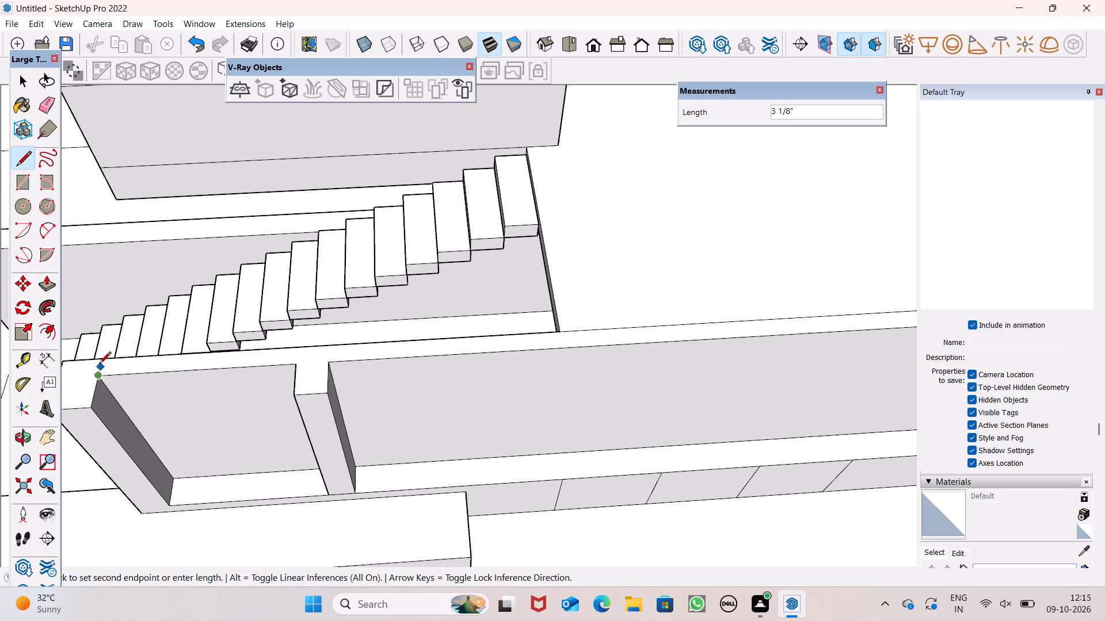
left_click(99, 360)
Push/Pull the end pillar's top face upward well above the wall, and undo the extra pull.
scroll(287, 351, "down", 3)
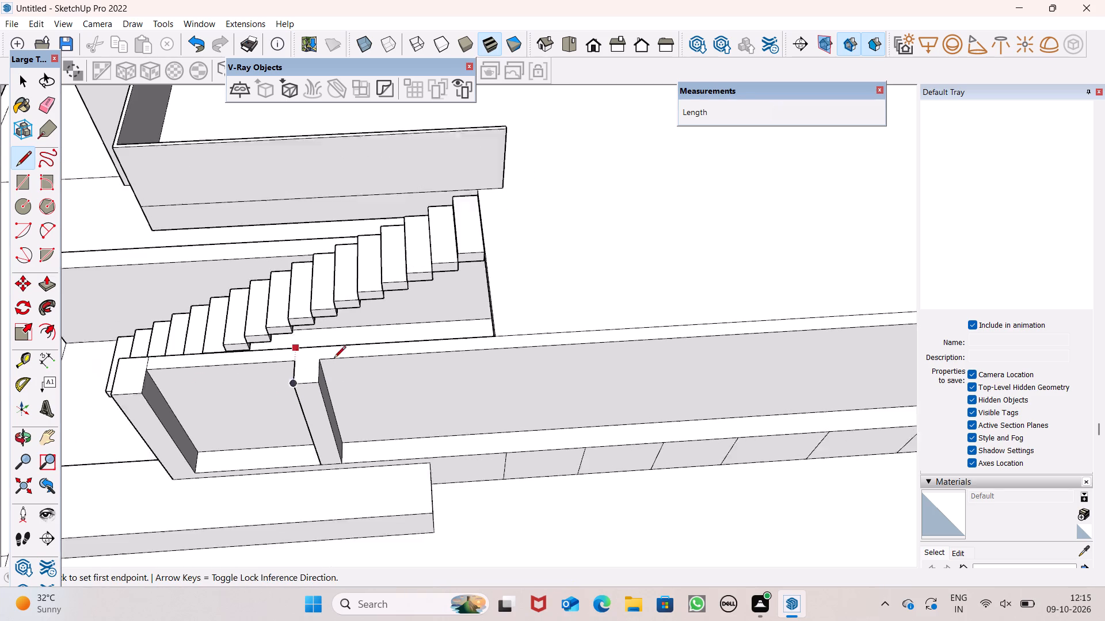
scroll(334, 359, "down", 1)
scroll(416, 355, "down", 4)
middle_click_drag(387, 355, 373, 221)
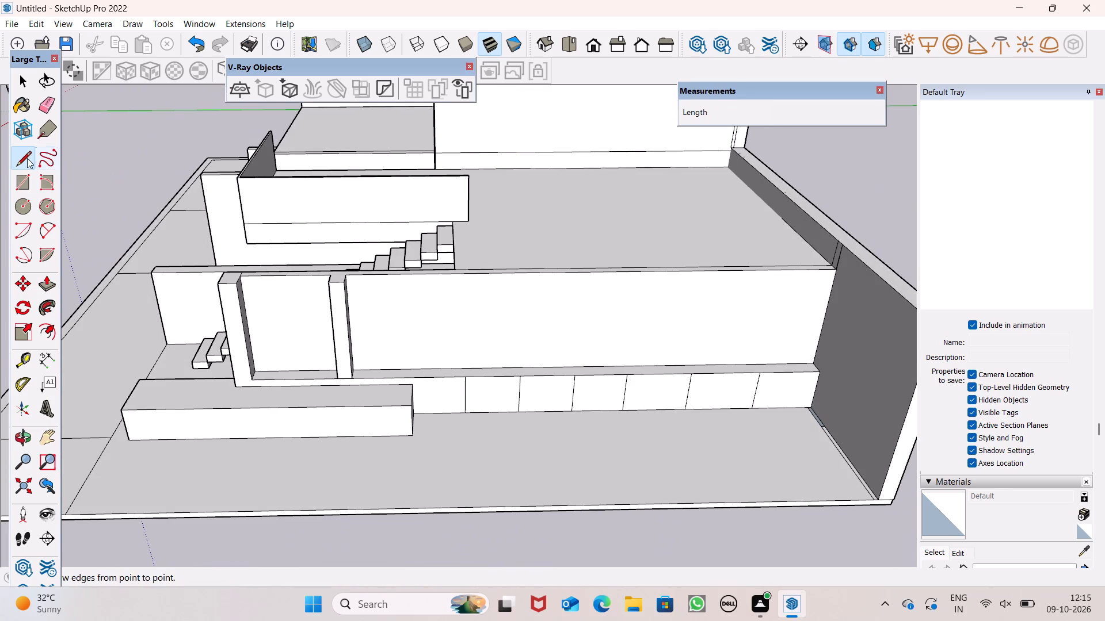
left_click(45, 279)
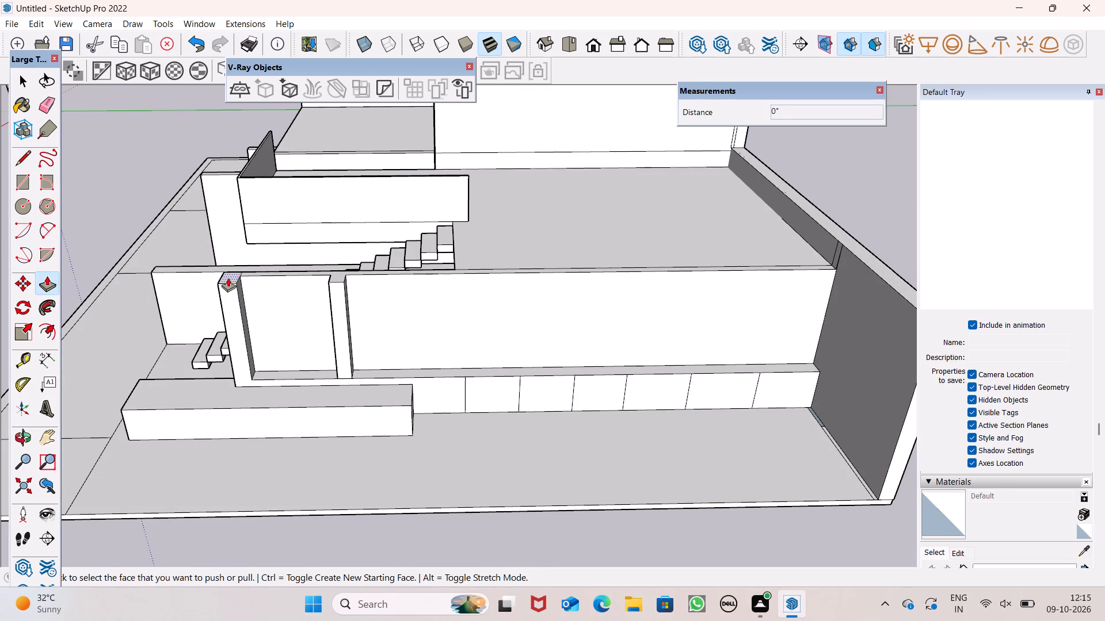
left_click_drag(226, 275, 219, 224)
left_click(219, 224)
triple_click(218, 216)
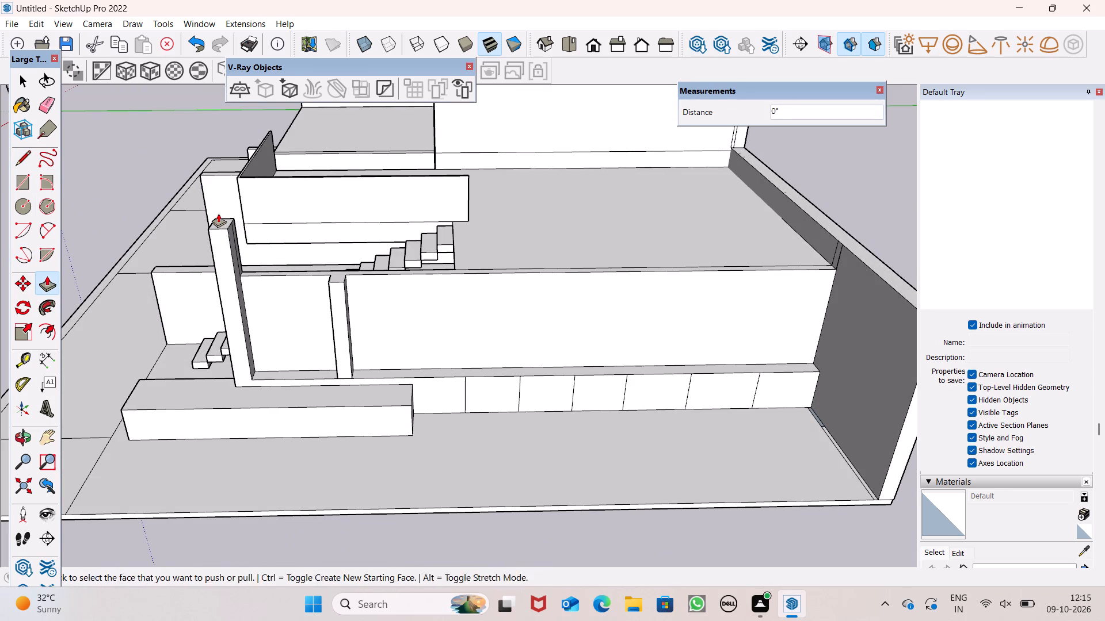
key("ctrl+z")
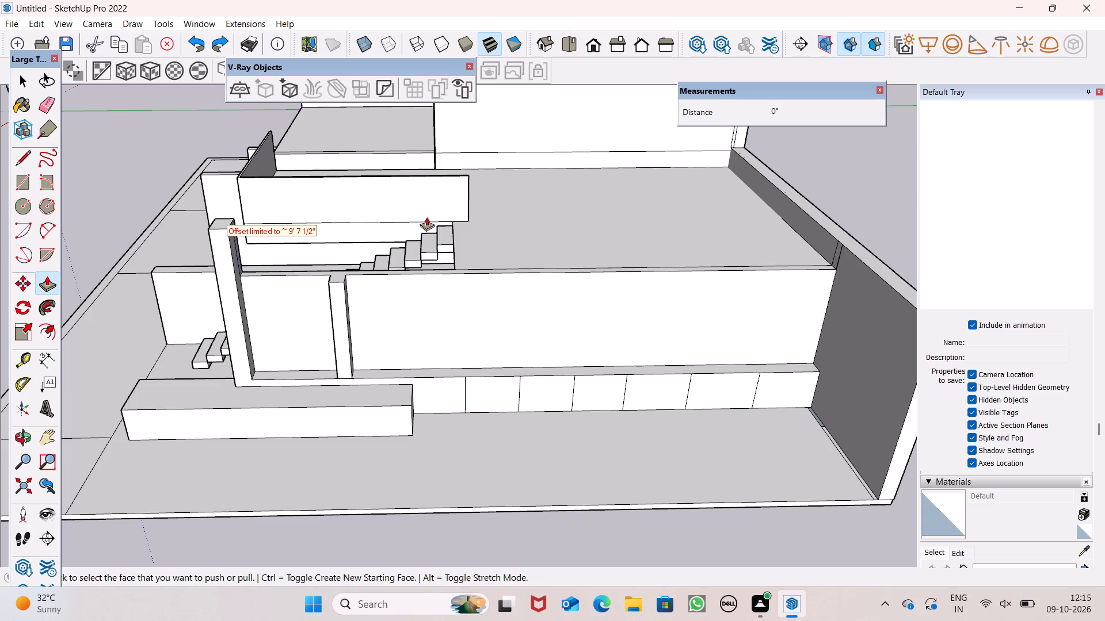
Erase the leftover vertical edge on the inner side of the raised end pillar.
middle_click_drag(499, 251, 439, 199)
scroll(498, 251, "up", 1)
scroll(425, 218, "up", 1)
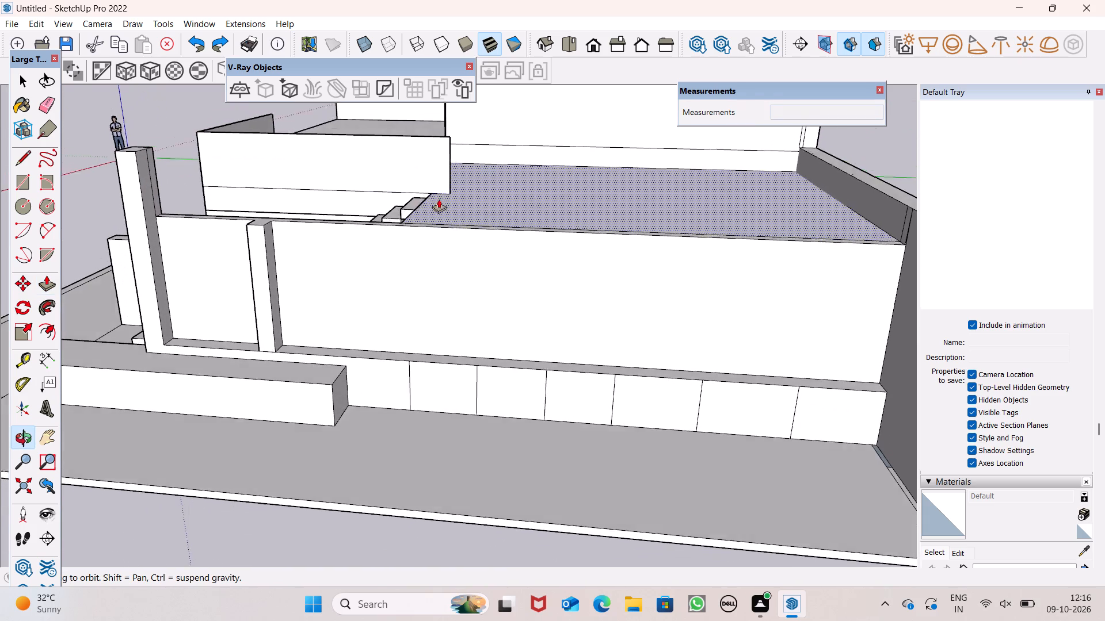
middle_click_drag(439, 199, 439, 200)
scroll(128, 131, "up", 6)
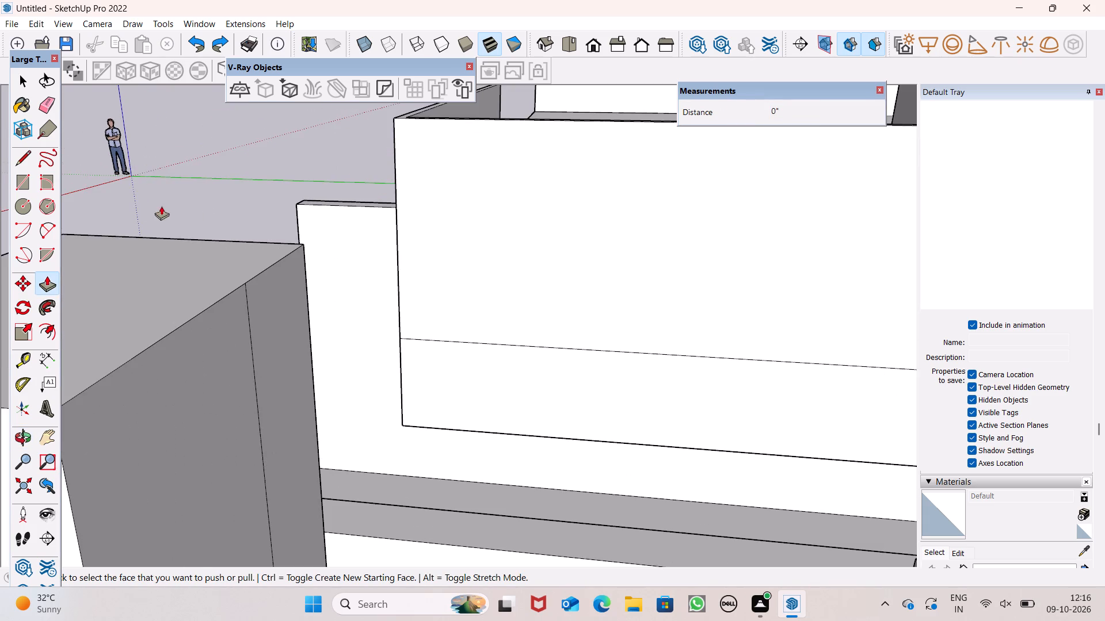
scroll(163, 209, "down", 4)
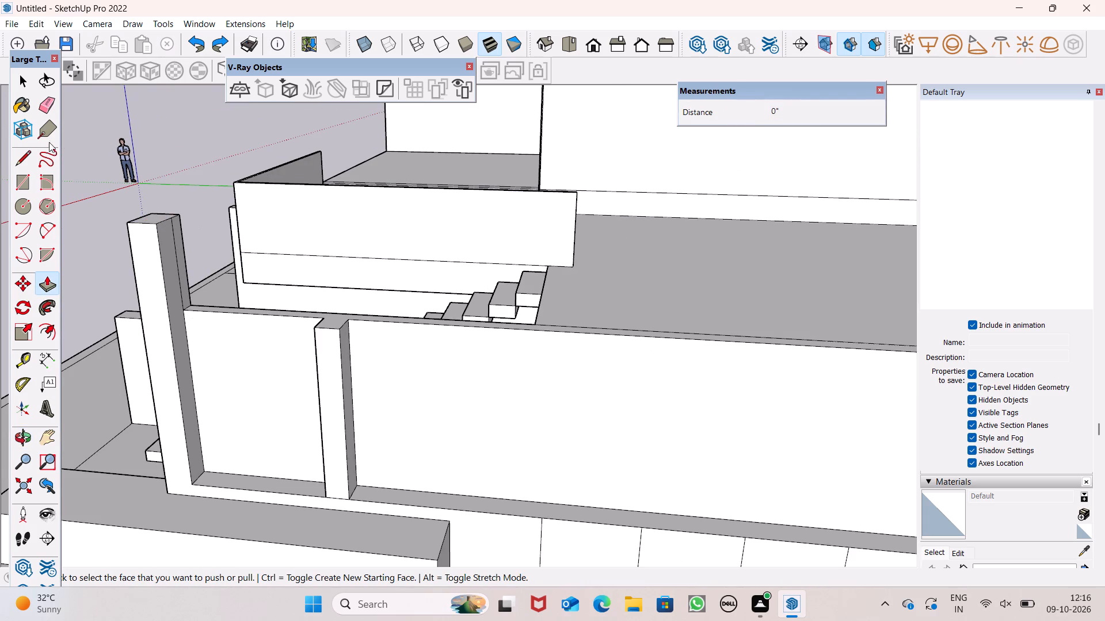
left_click(47, 110)
left_click_drag(172, 250, 176, 244)
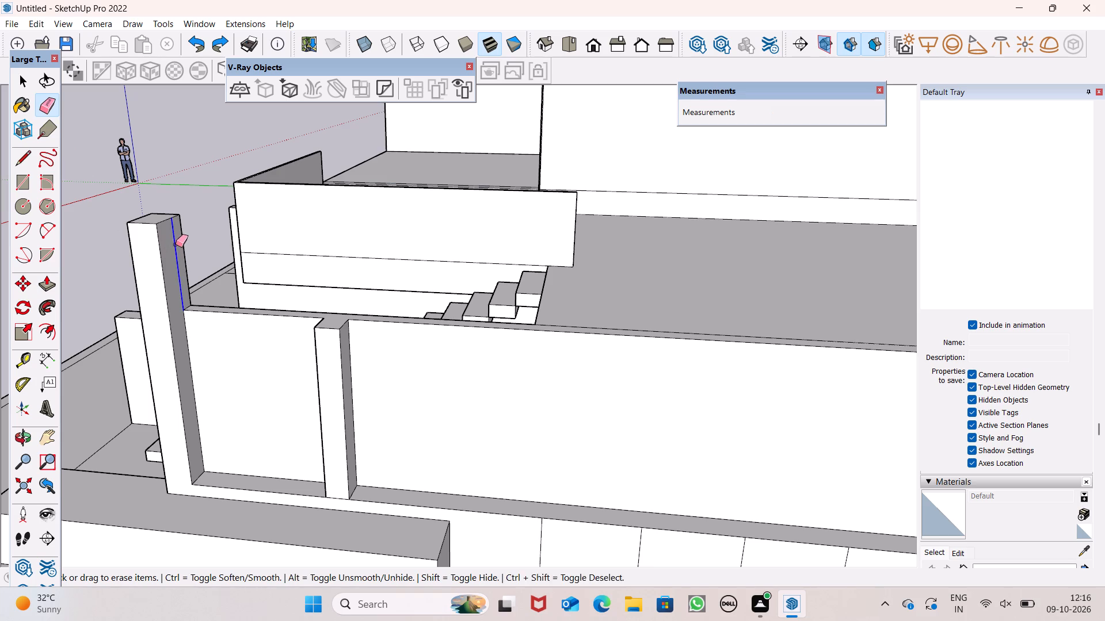
left_click_drag(176, 244, 176, 242)
Draw a line about 1' 5" long across the raised pillar's inner side face, a short way below its top.
scroll(260, 248, "down", 4)
middle_click_drag(257, 260, 78, 298)
scroll(74, 244, "up", 1)
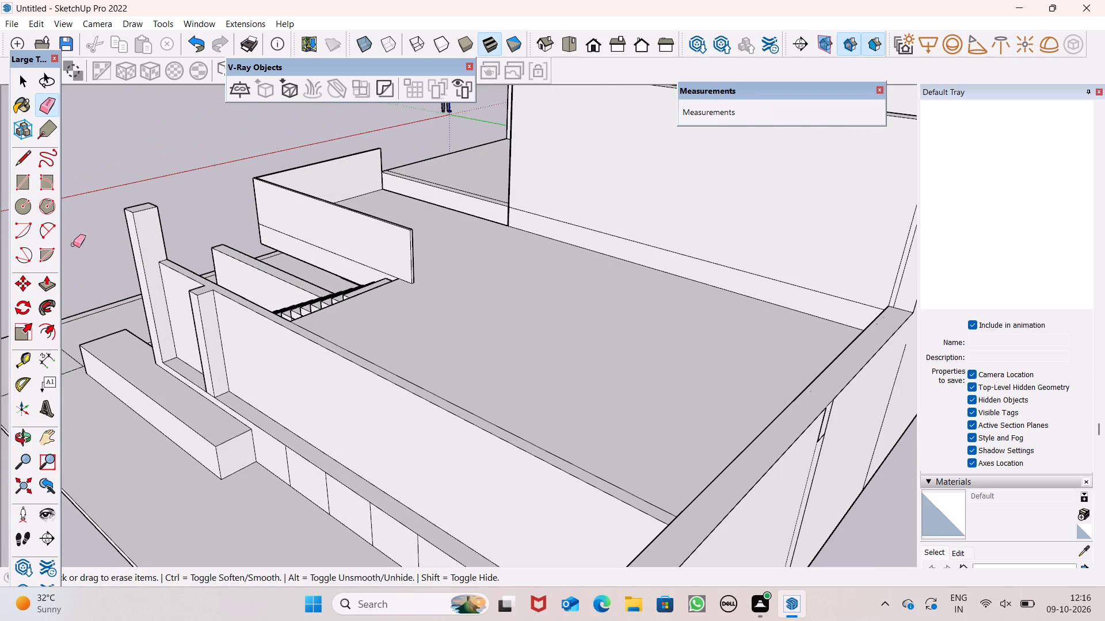
left_click(16, 159)
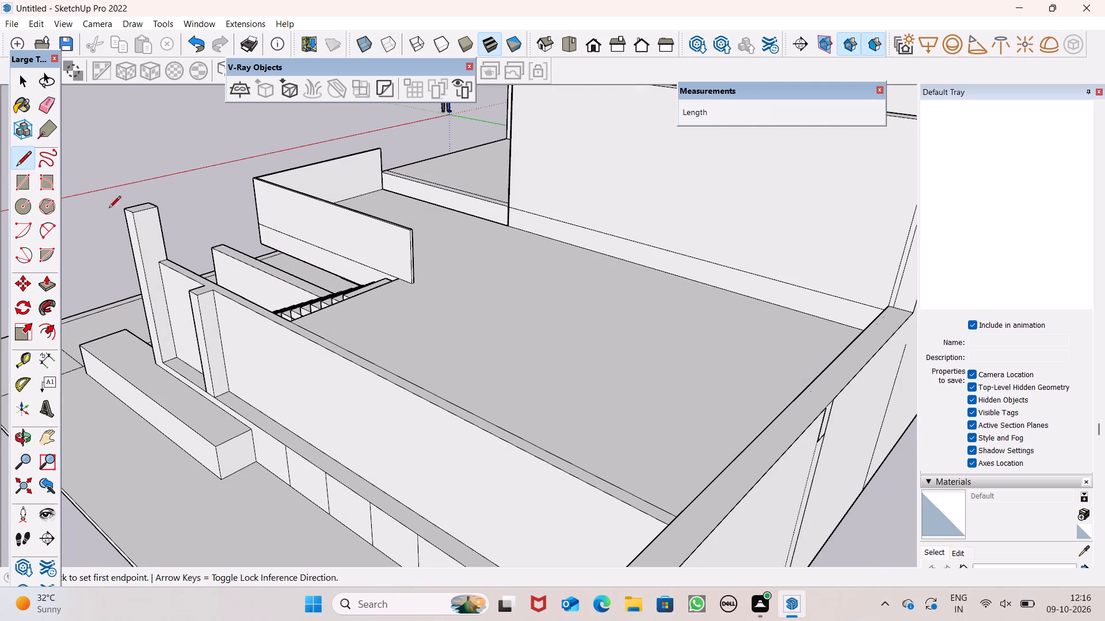
scroll(175, 258, "up", 2)
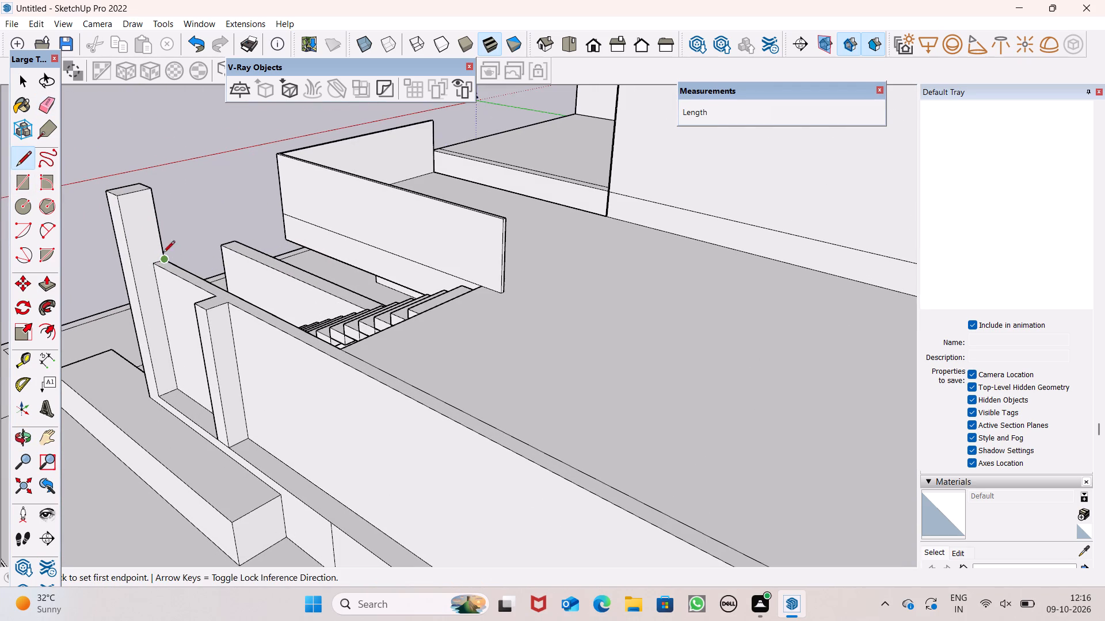
scroll(134, 221, "up", 7)
left_click_drag(109, 205, 121, 205)
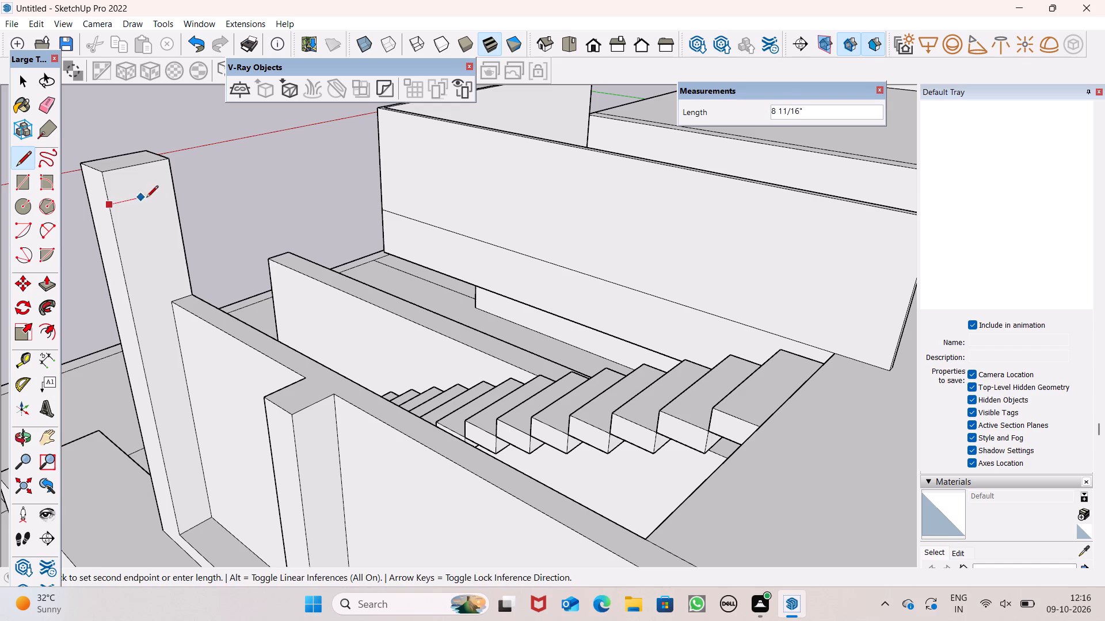
left_click(174, 193)
Push/Pull the pillar's upper side face about 10' 7" along the wall to form an overhead beam.
left_click(44, 283)
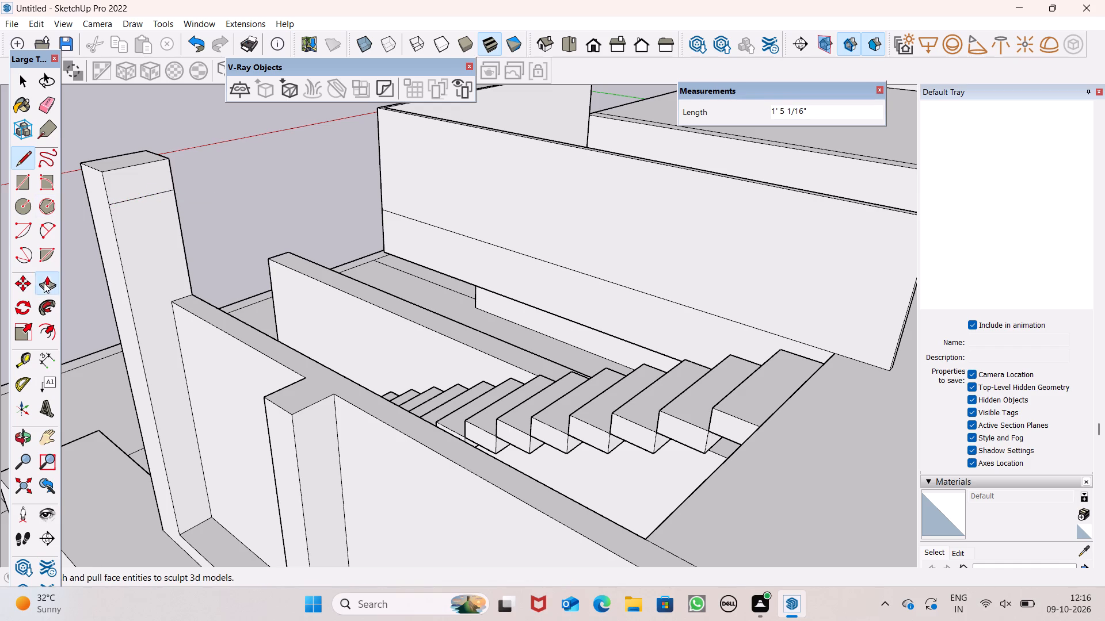
left_click_drag(133, 187, 556, 347)
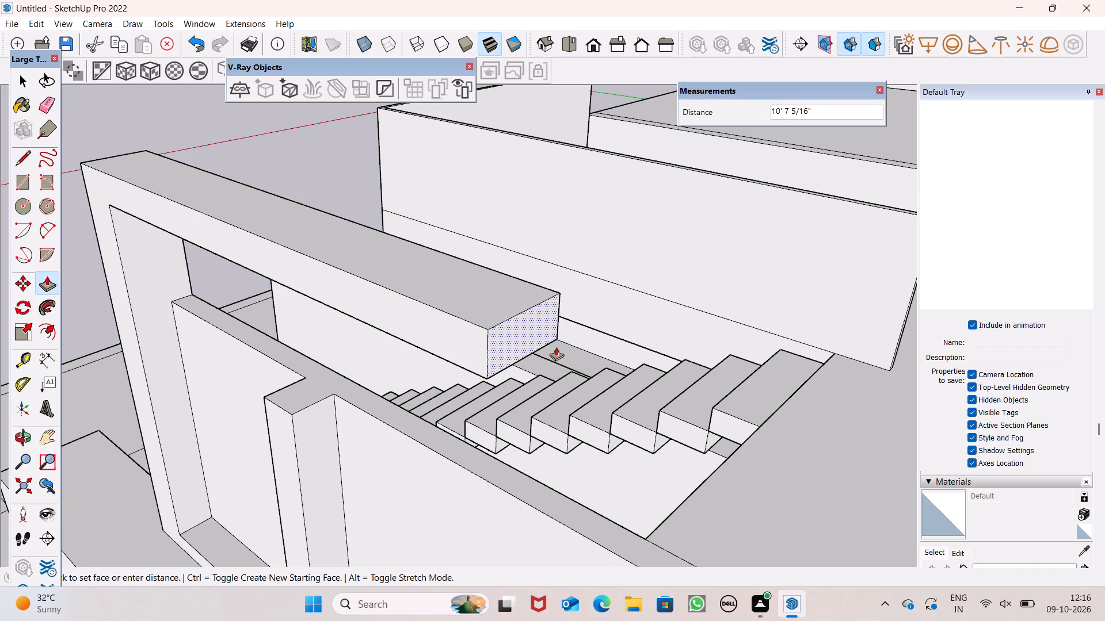
left_click_drag(556, 347, 559, 347)
Extend the overhead beam's free end about 8' 1" farther along the wall.
scroll(477, 259, "down", 7)
scroll(480, 268, "up", 1)
middle_click_drag(487, 307, 591, 263)
scroll(591, 263, "up", 1)
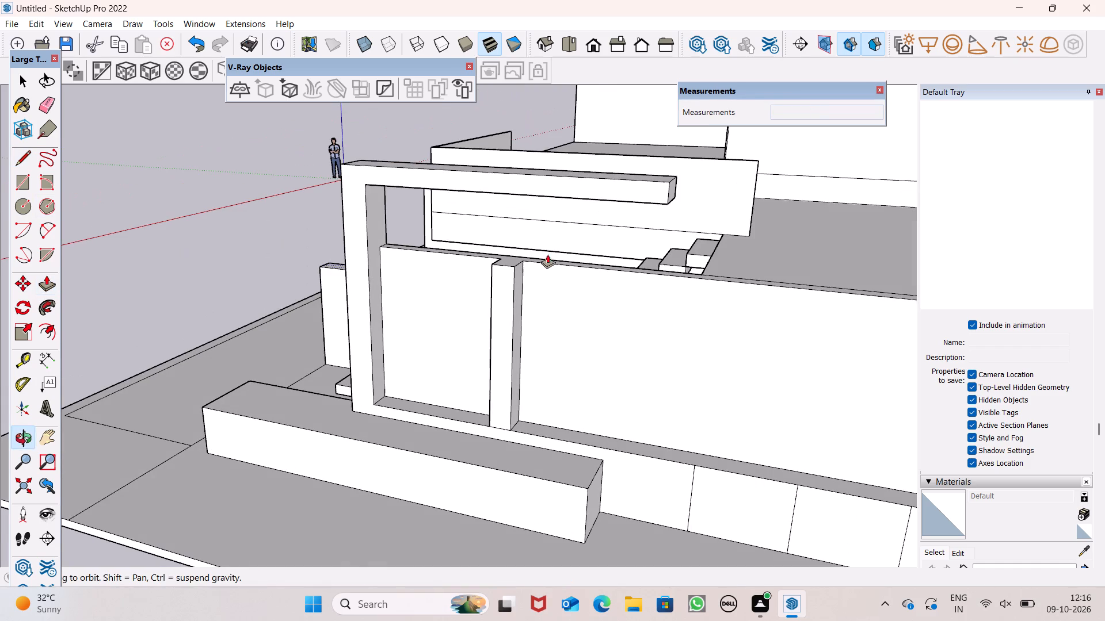
scroll(350, 201, "down", 3)
middle_click_drag(550, 245, 432, 278)
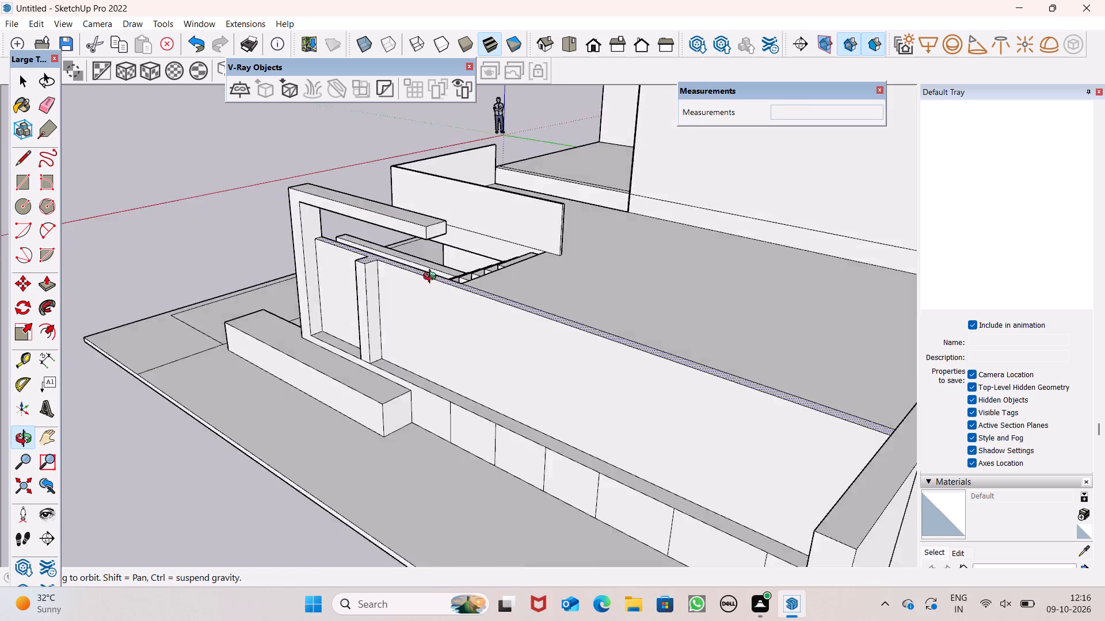
middle_click_drag(432, 278, 261, 321)
left_click_drag(281, 254, 304, 333)
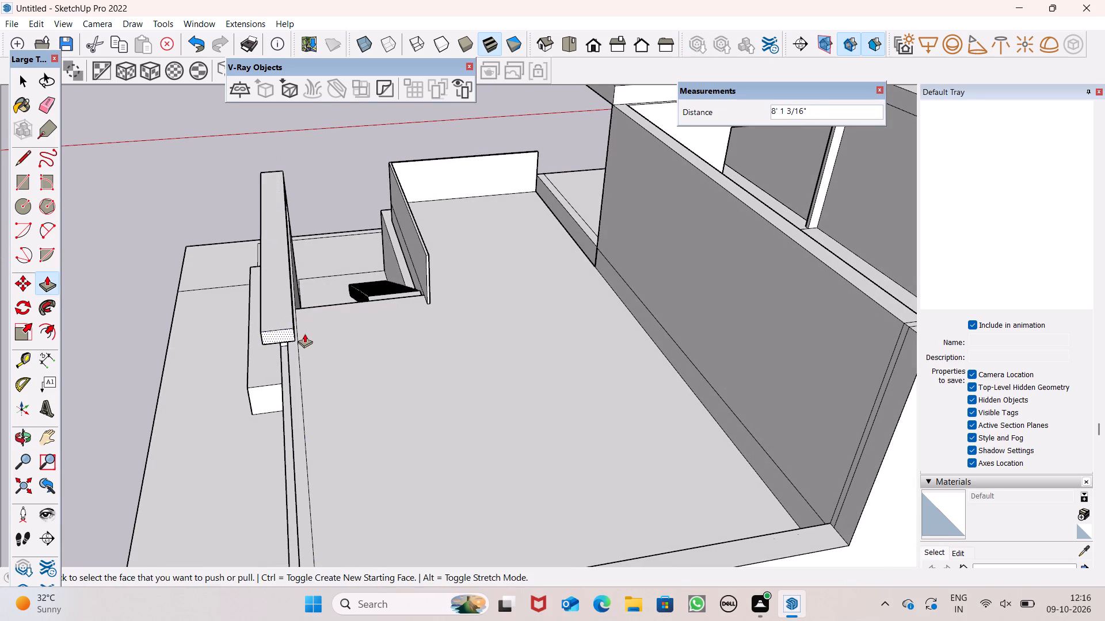
Draw a rectangle about 3 13/16" by 6 1/8" across the wall's top, under the beam and just past the stair opening.
middle_click_drag(313, 335, 562, 261)
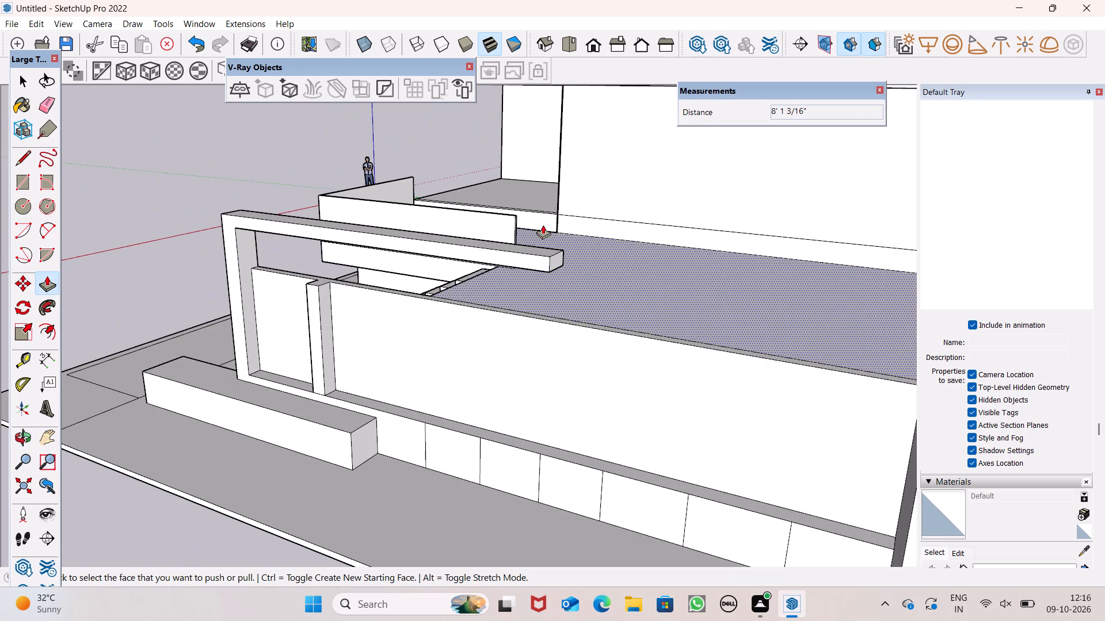
scroll(510, 315, "up", 1)
middle_click_drag(512, 315, 565, 349)
scroll(595, 361, "up", 2)
scroll(596, 361, "down", 1)
scroll(596, 361, "up", 2)
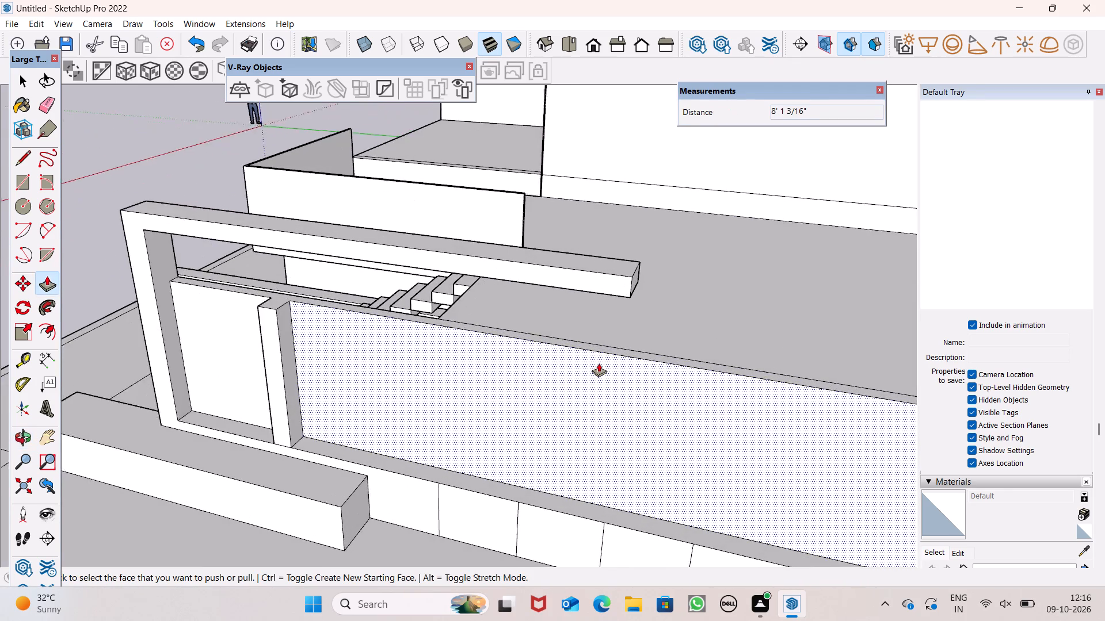
scroll(599, 363, "up", 1)
middle_click_drag(582, 357, 612, 371)
scroll(538, 356, "up", 1)
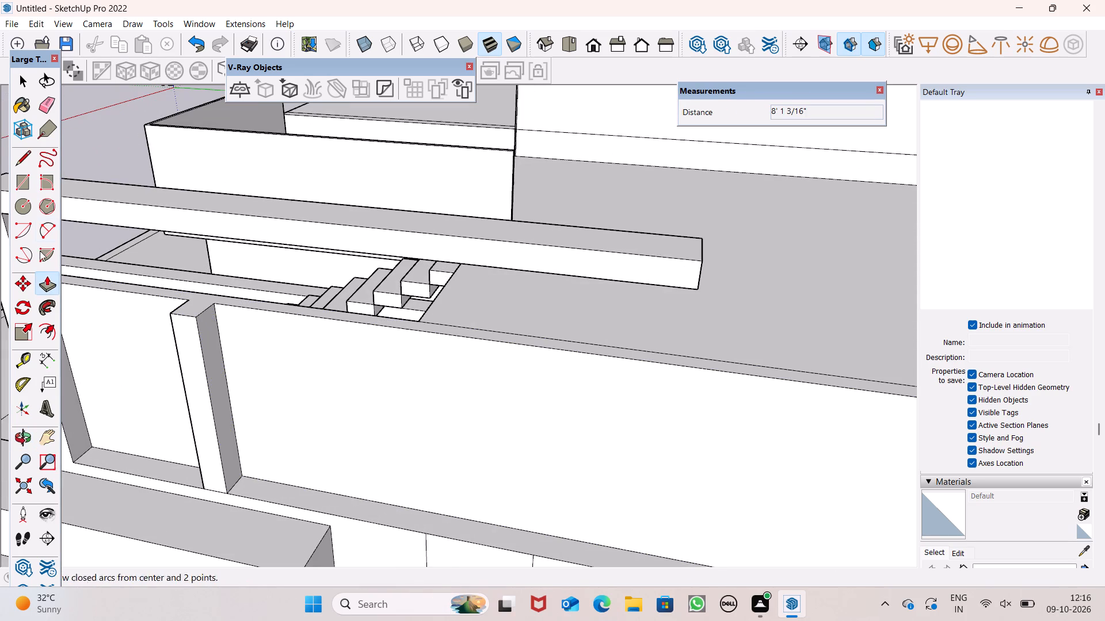
left_click(21, 183)
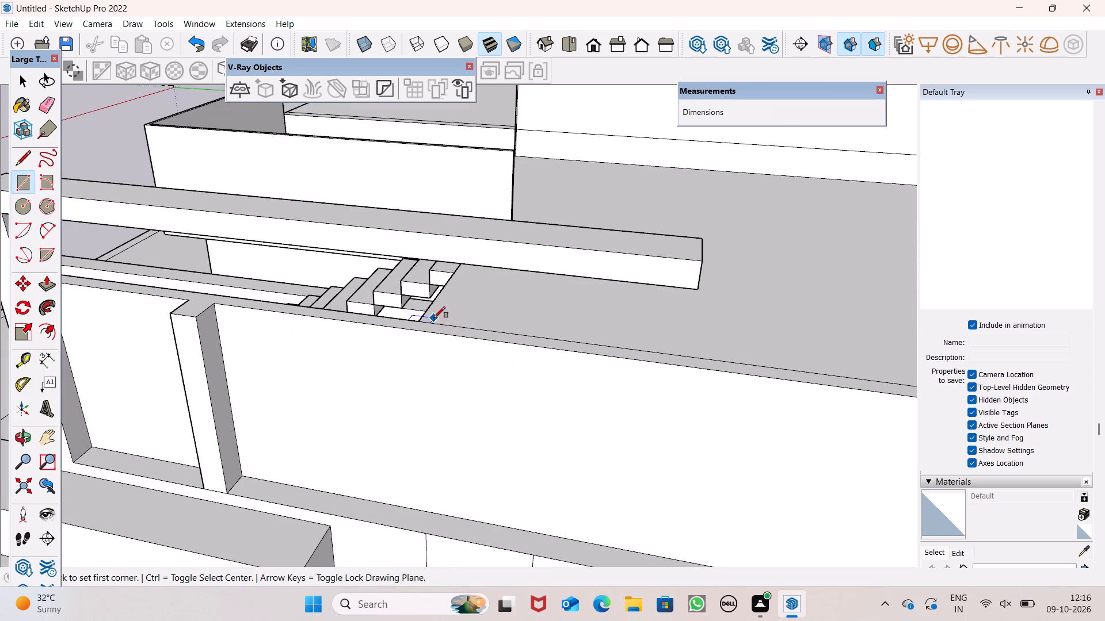
scroll(428, 348, "up", 1)
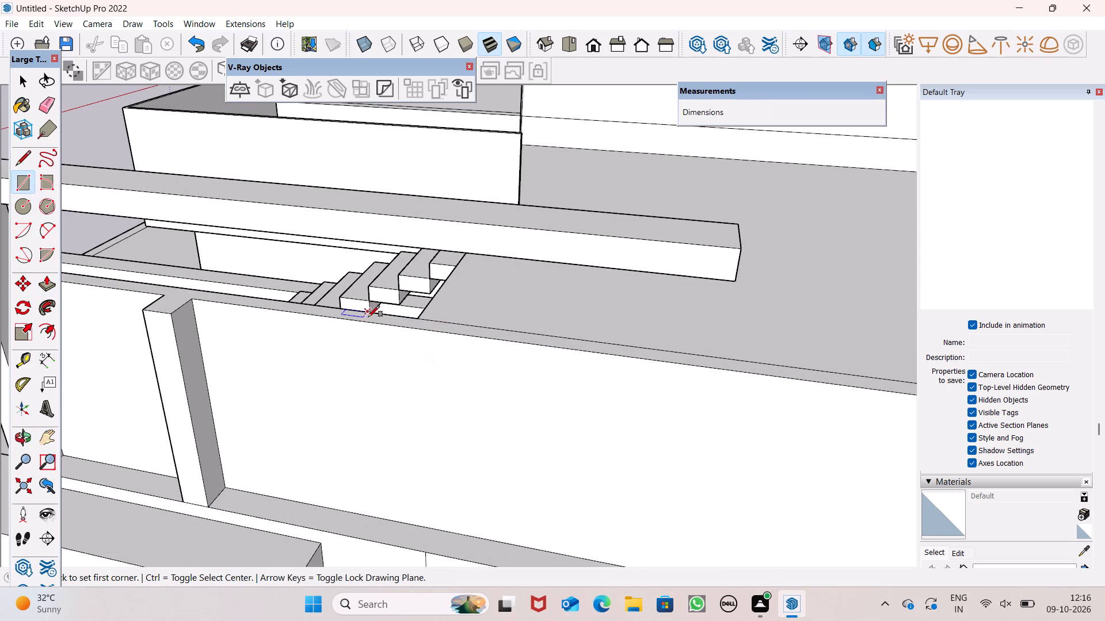
middle_click_drag(447, 328, 490, 395)
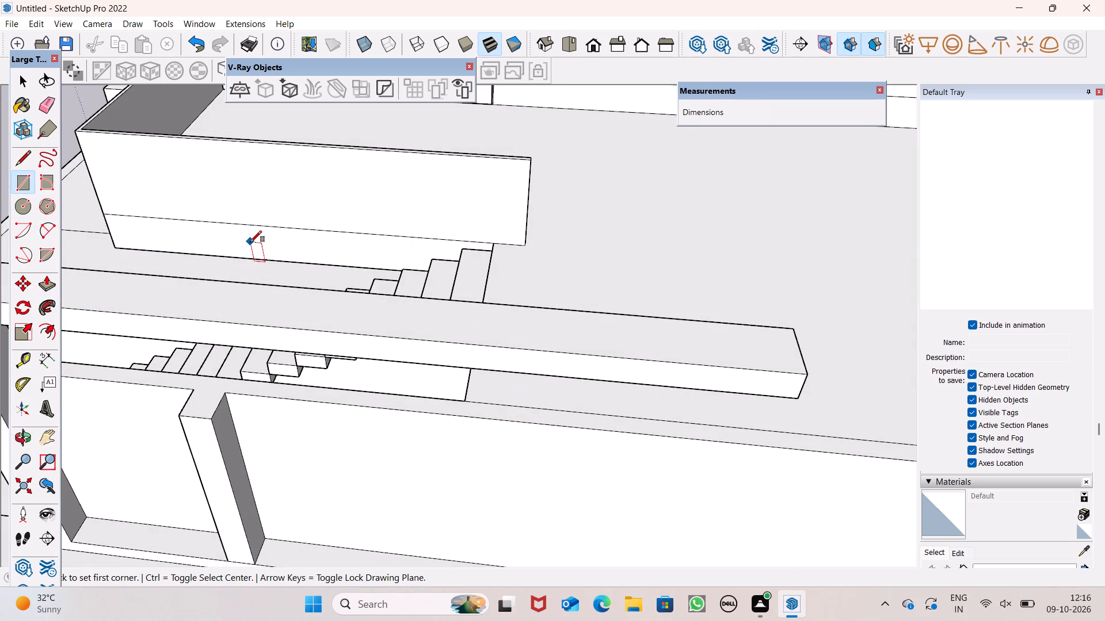
scroll(525, 419, "up", 6)
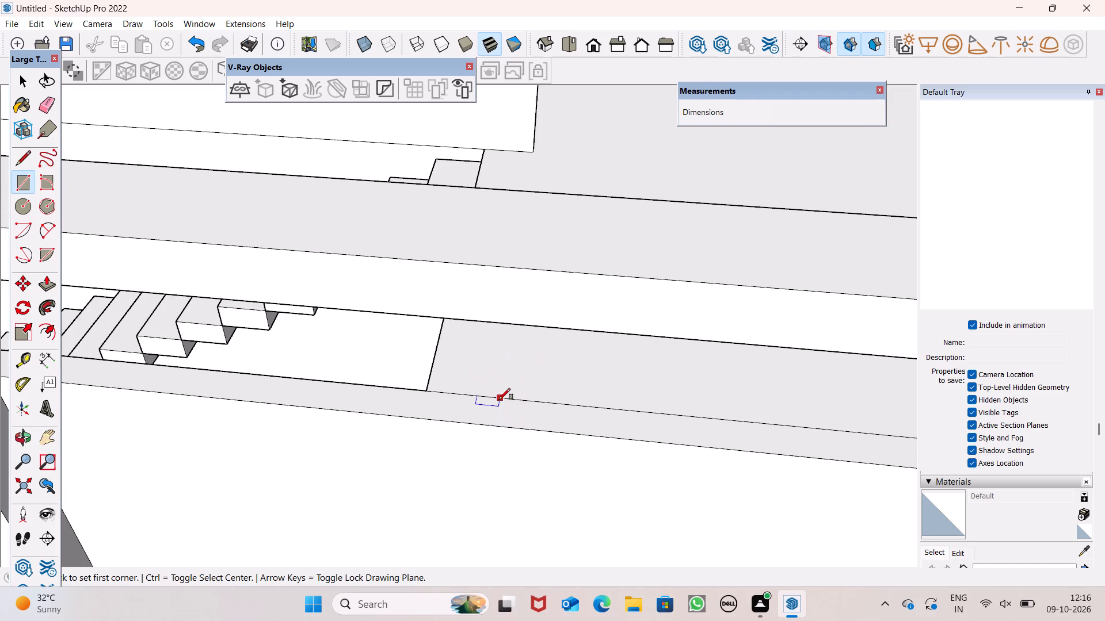
left_click(498, 399)
left_click(519, 431)
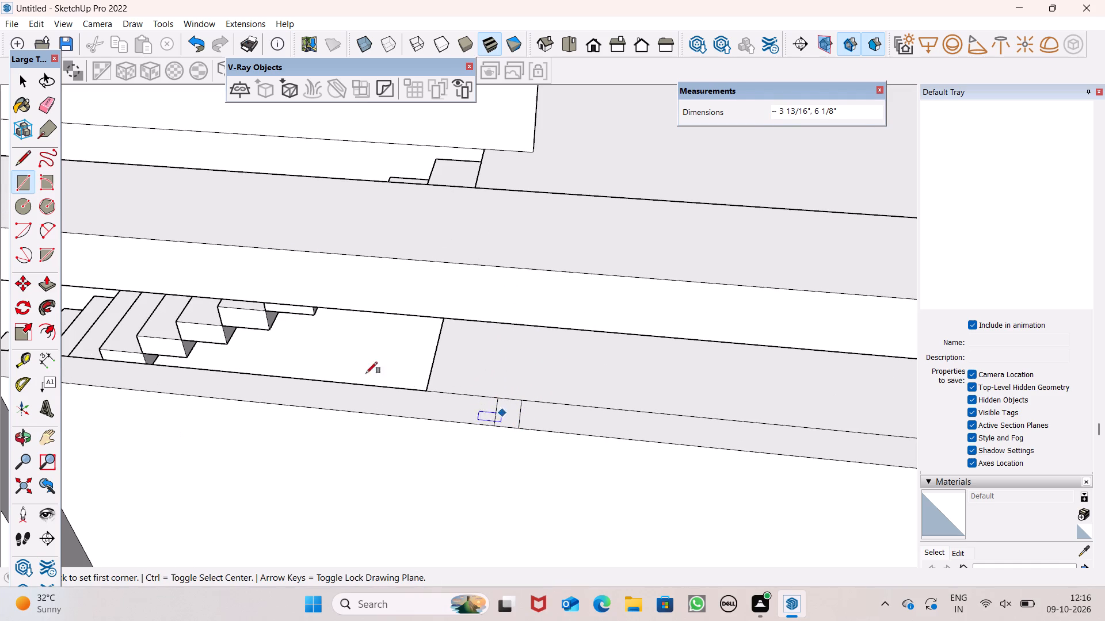
Push/Pull the small rectangle up about 1' 11 15/16" to form a post on the wall's top.
left_click(43, 286)
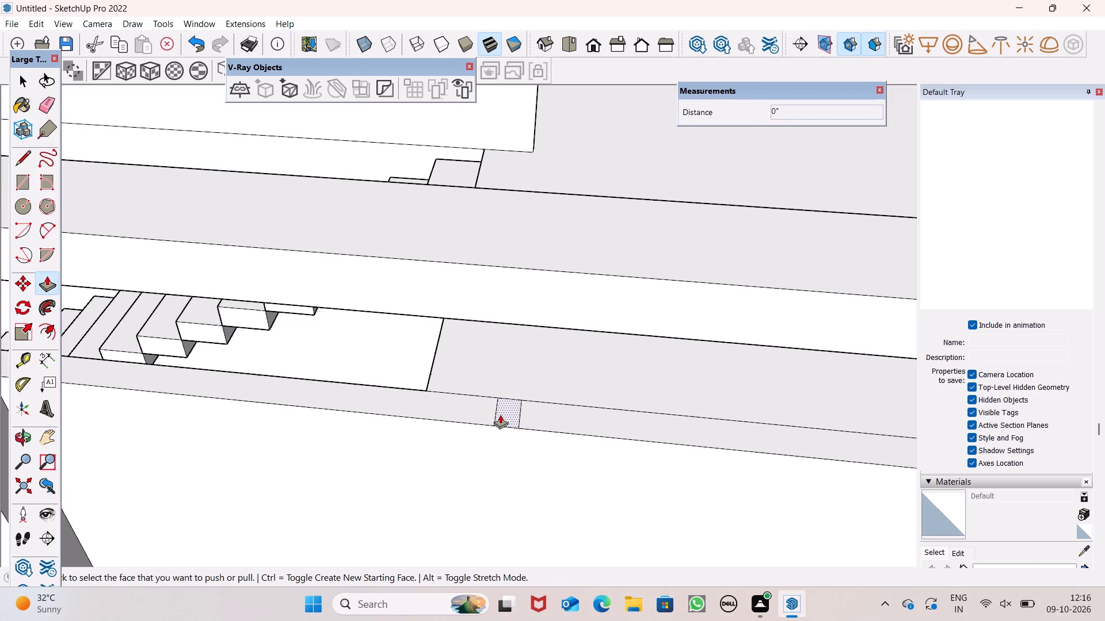
left_click_drag(502, 412, 493, 289)
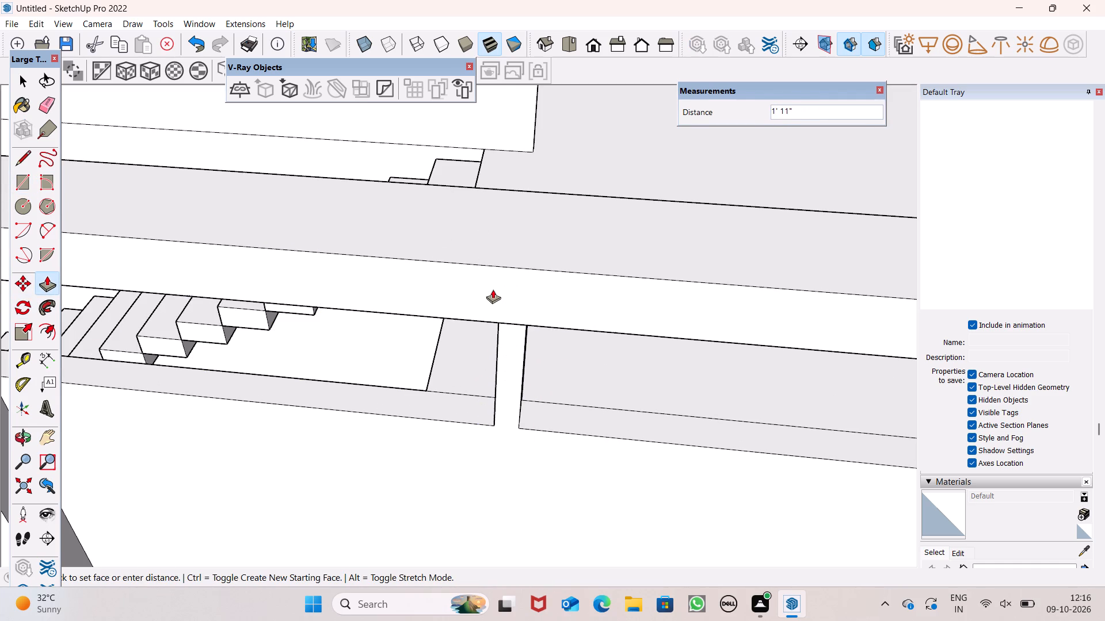
middle_click_drag(515, 362, 487, 183)
scroll(487, 258, "down", 7)
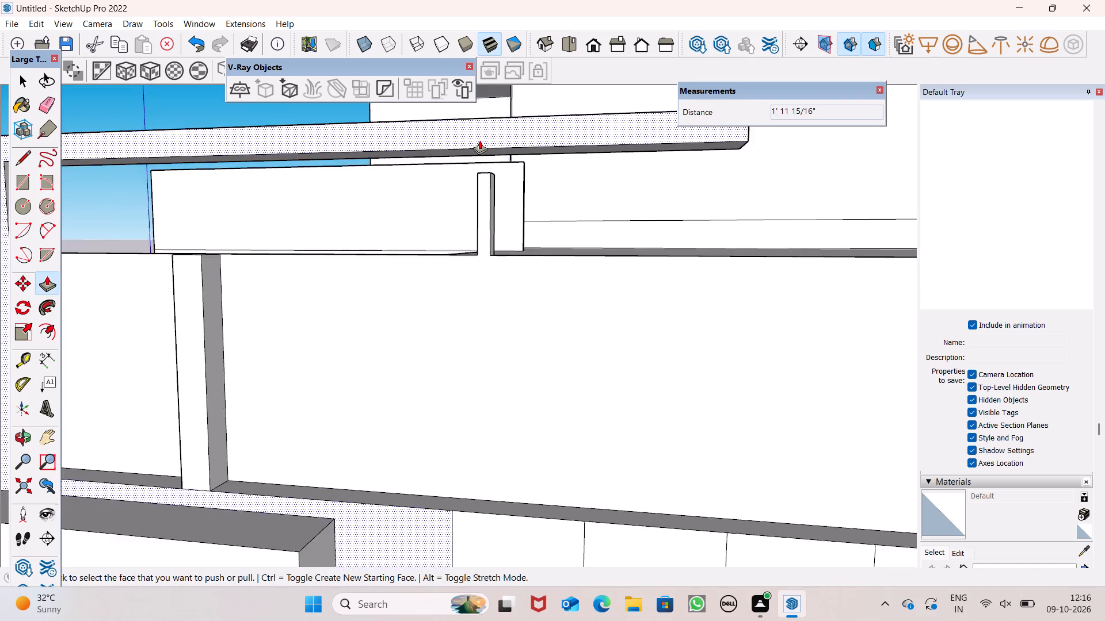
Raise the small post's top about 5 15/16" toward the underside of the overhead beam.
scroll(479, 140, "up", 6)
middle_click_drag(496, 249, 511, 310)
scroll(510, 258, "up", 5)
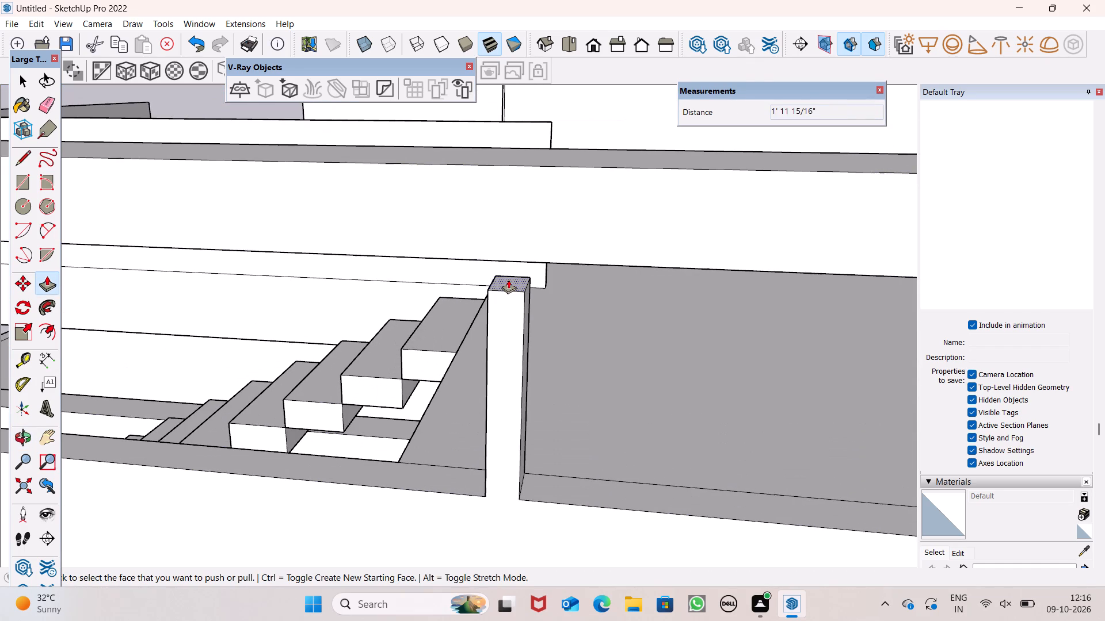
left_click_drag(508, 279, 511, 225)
Examine the joint between the small post's top and the underside of the overhead beam.
middle_click_drag(550, 298, 515, 223)
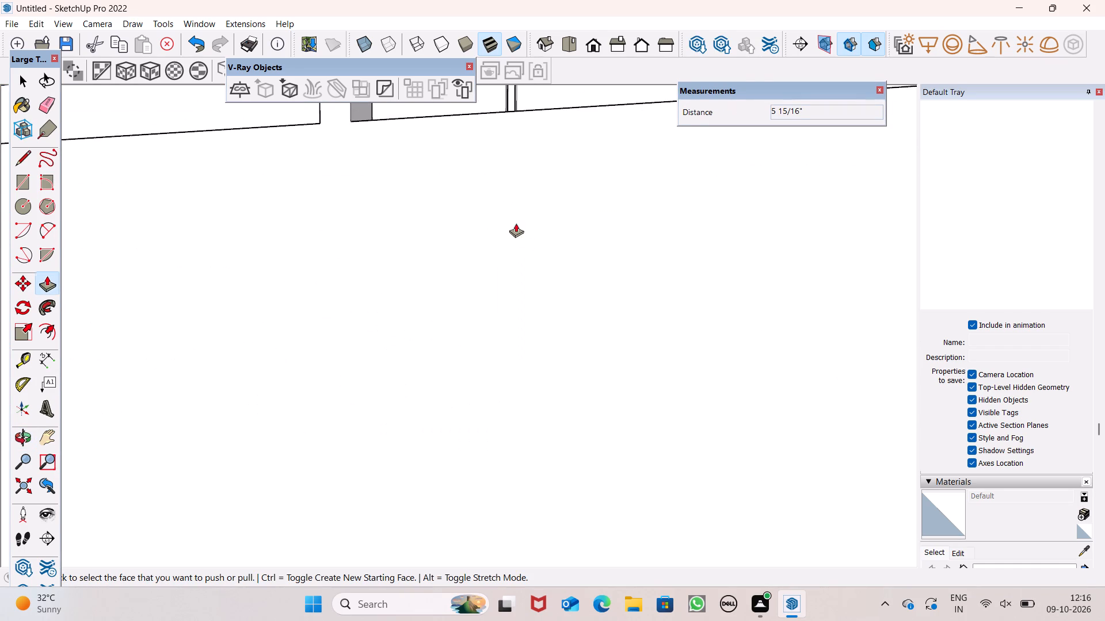
scroll(524, 290, "down", 9)
scroll(544, 369, "down", 4)
scroll(490, 217, "up", 4)
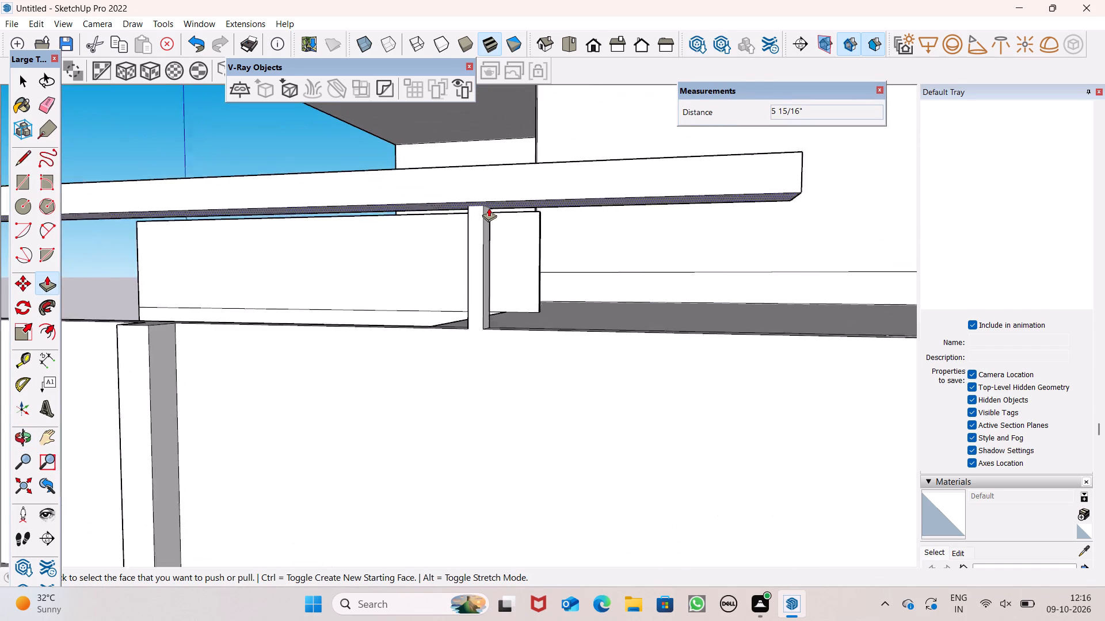
scroll(489, 208, "up", 12)
middle_click_drag(532, 236, 371, 213)
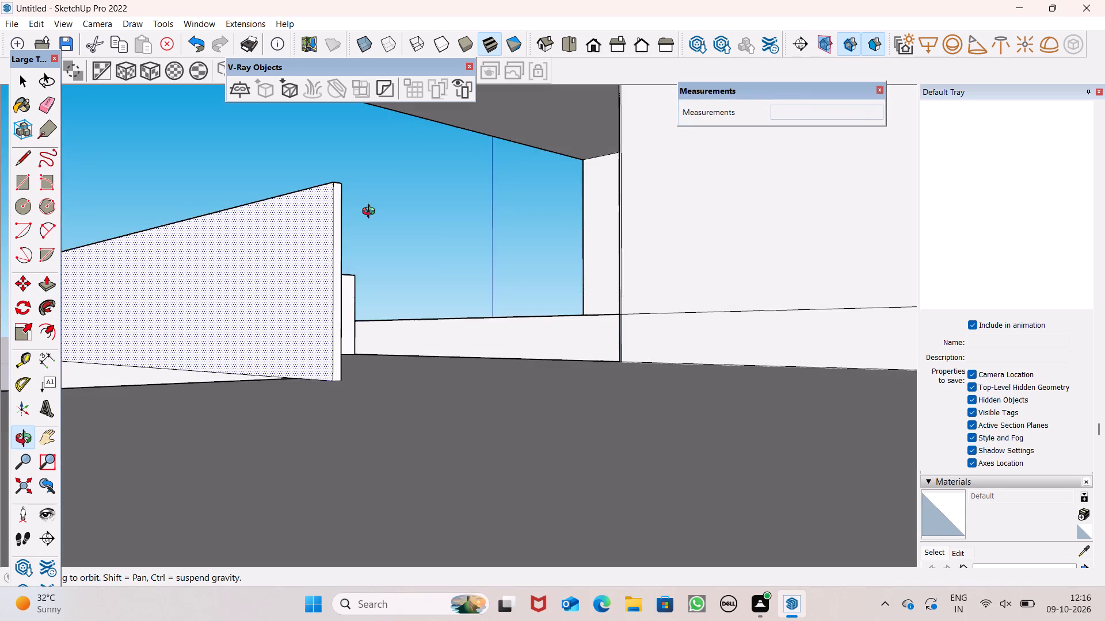
middle_click_drag(371, 213, 506, 259)
scroll(447, 242, "down", 4)
scroll(449, 318, "up", 1)
middle_click_drag(448, 296, 444, 245)
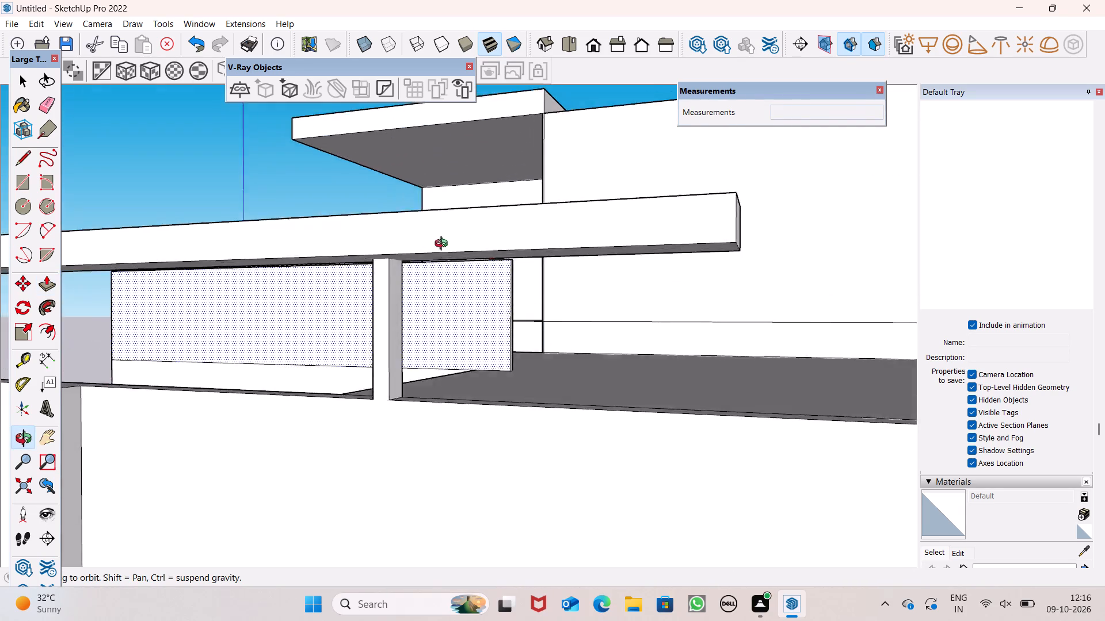
middle_click_drag(444, 245, 433, 212)
scroll(369, 198, "up", 6)
scroll(417, 233, "up", 5)
middle_click_drag(418, 243, 370, 248)
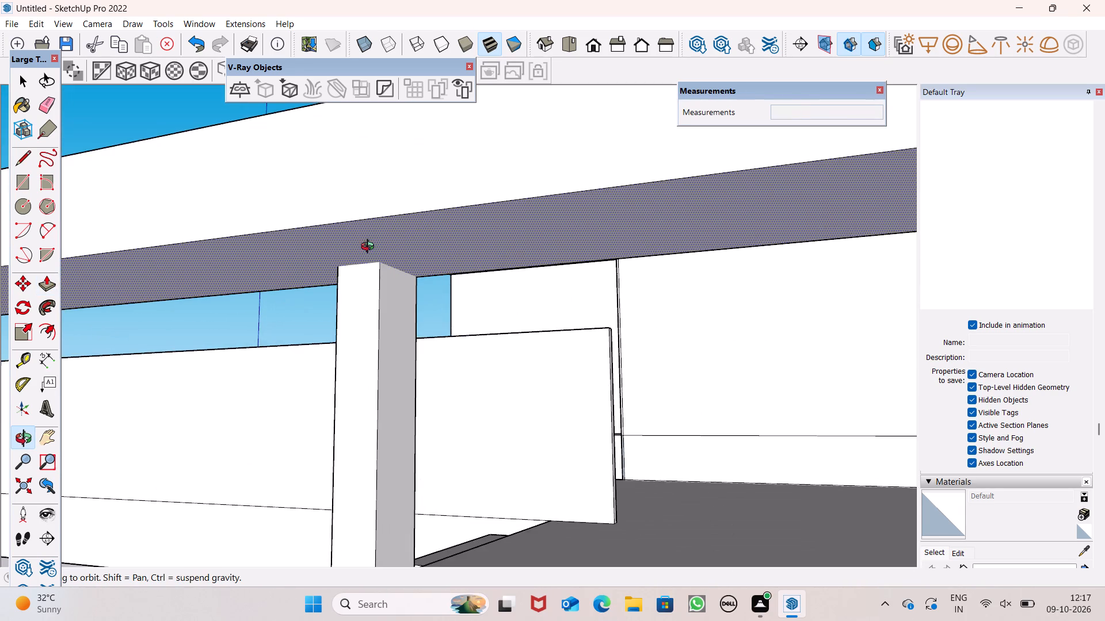
middle_click_drag(370, 248, 403, 326)
scroll(253, 258, "down", 5)
scroll(253, 258, "up", 1)
scroll(253, 258, "down", 3)
scroll(253, 252, "up", 1)
scroll(253, 252, "down", 4)
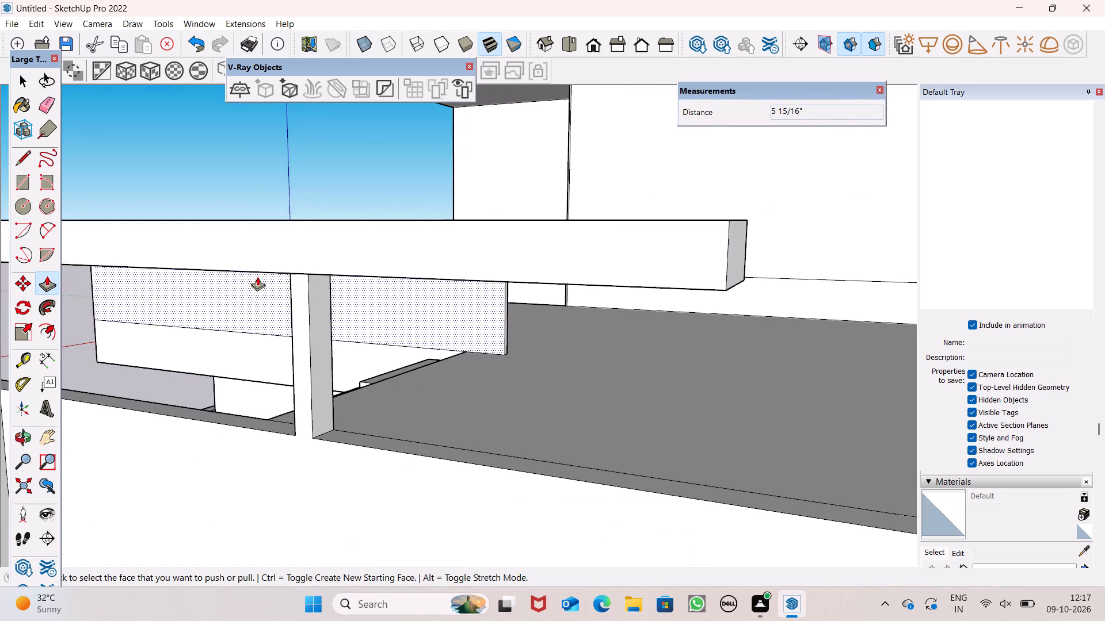
scroll(257, 277, "down", 12)
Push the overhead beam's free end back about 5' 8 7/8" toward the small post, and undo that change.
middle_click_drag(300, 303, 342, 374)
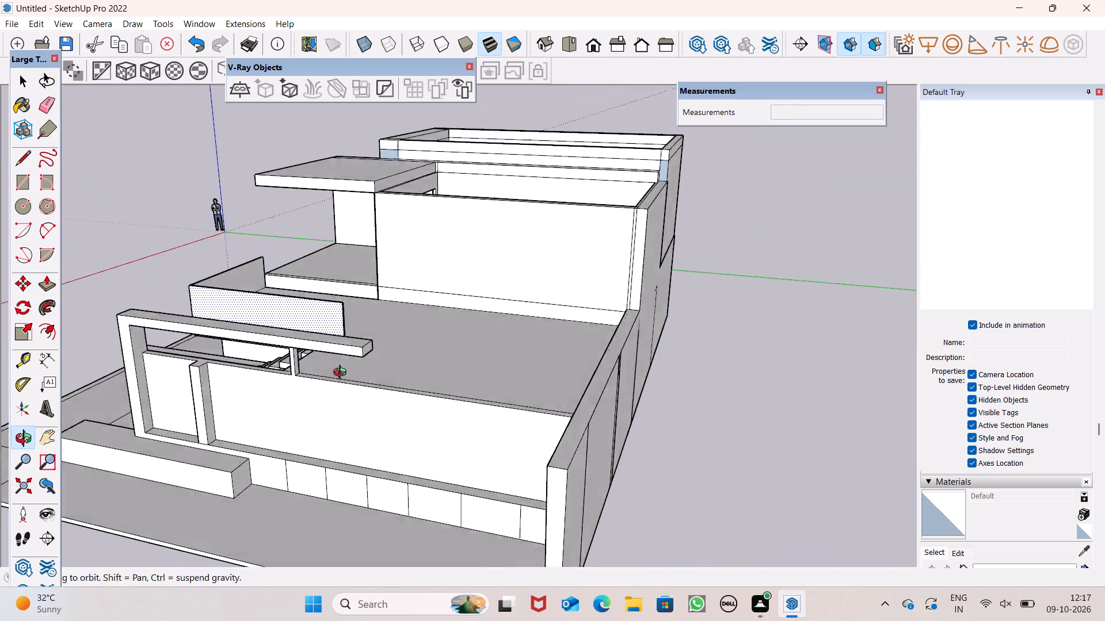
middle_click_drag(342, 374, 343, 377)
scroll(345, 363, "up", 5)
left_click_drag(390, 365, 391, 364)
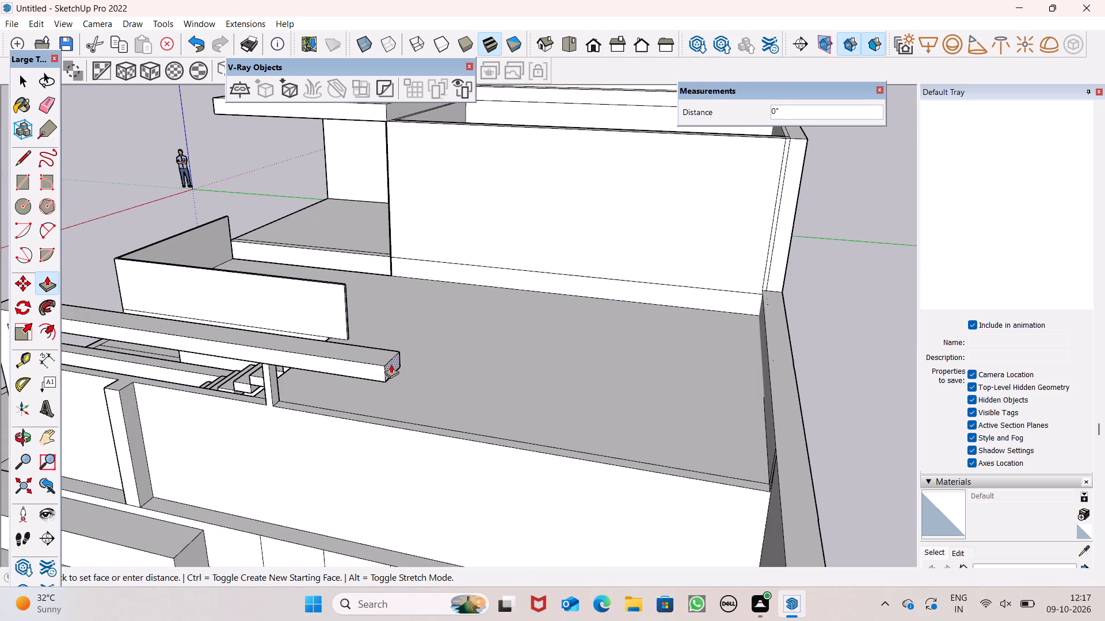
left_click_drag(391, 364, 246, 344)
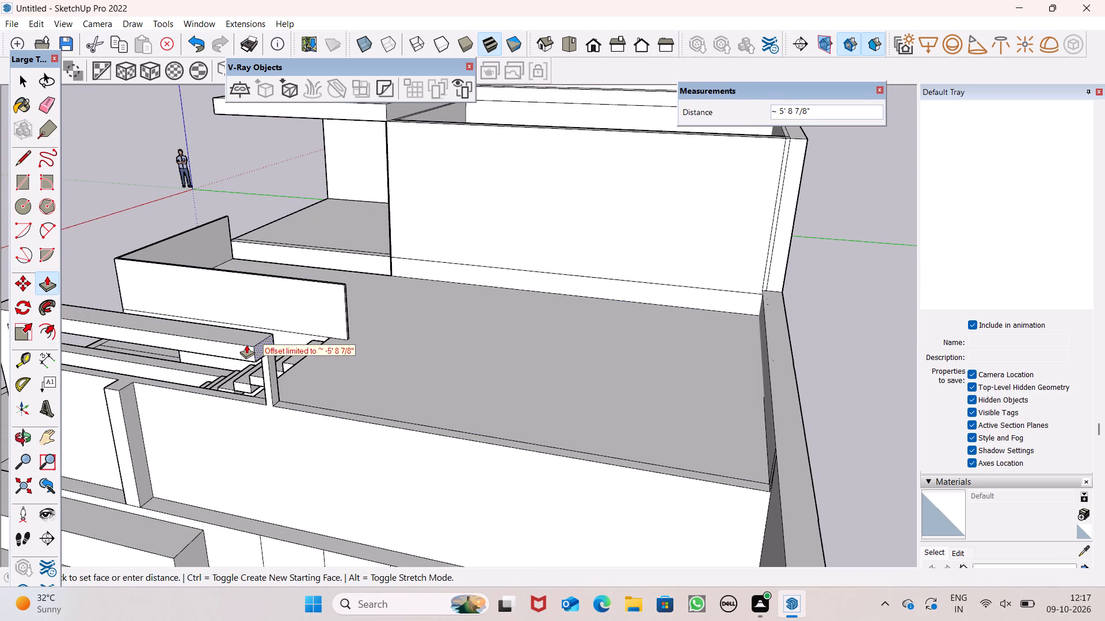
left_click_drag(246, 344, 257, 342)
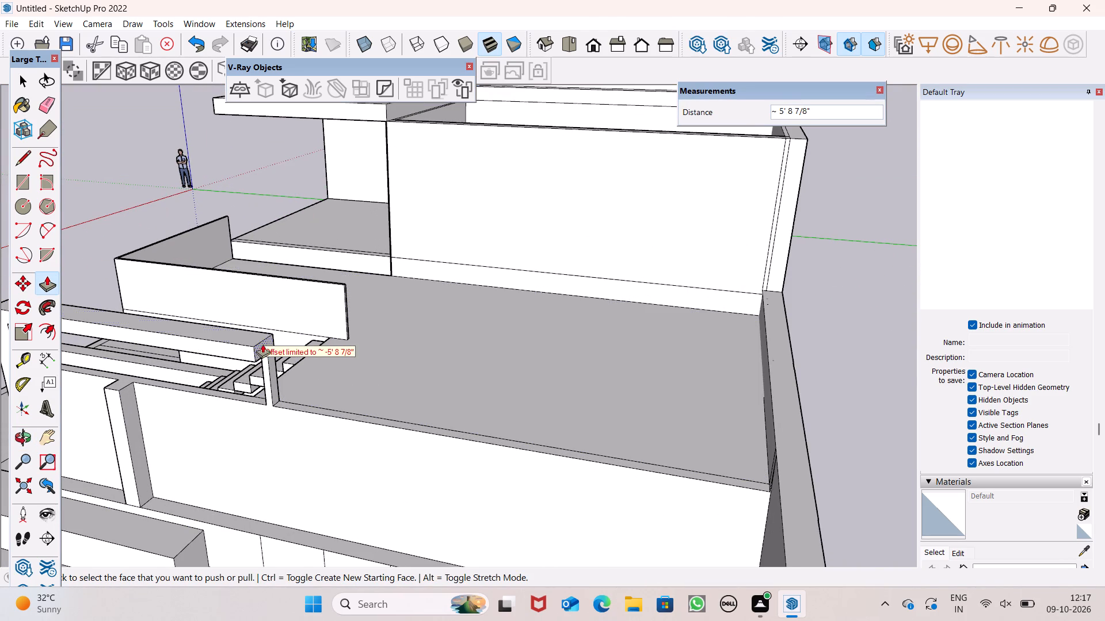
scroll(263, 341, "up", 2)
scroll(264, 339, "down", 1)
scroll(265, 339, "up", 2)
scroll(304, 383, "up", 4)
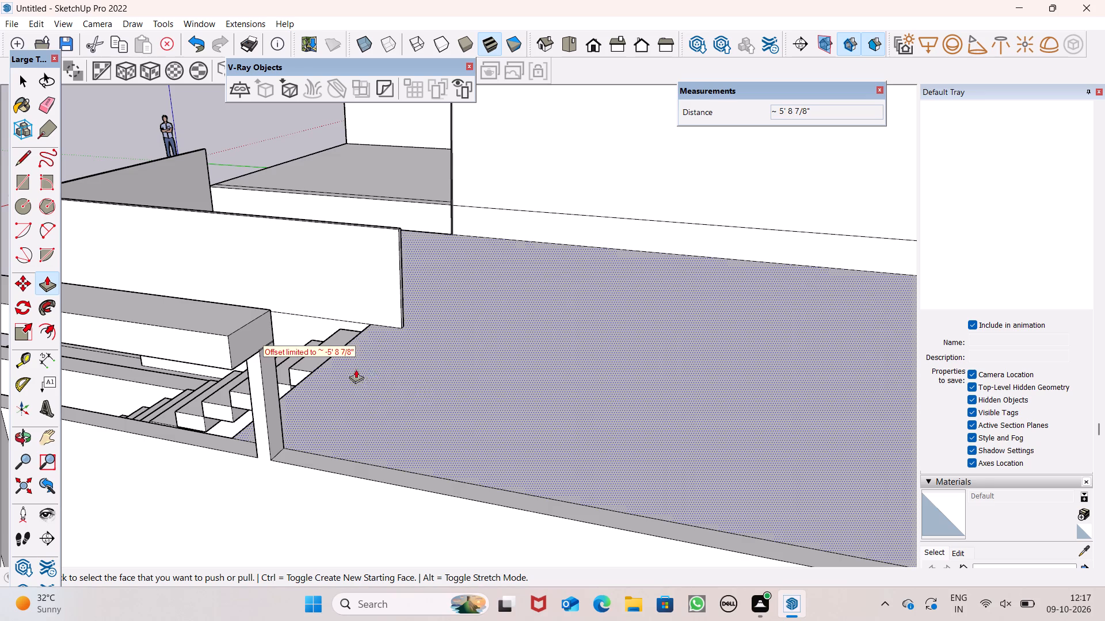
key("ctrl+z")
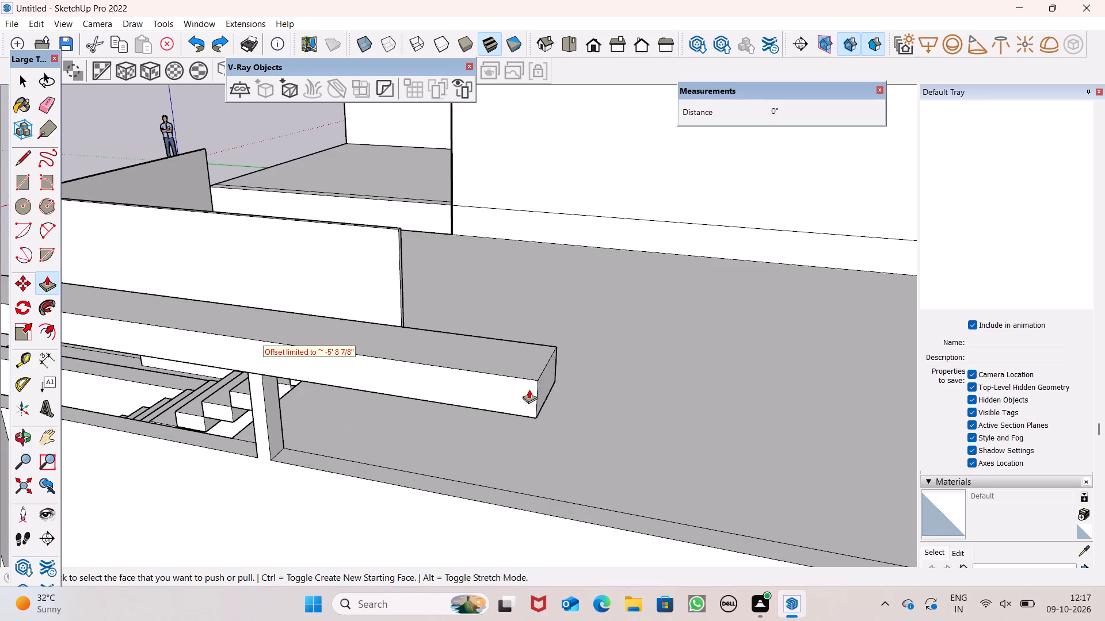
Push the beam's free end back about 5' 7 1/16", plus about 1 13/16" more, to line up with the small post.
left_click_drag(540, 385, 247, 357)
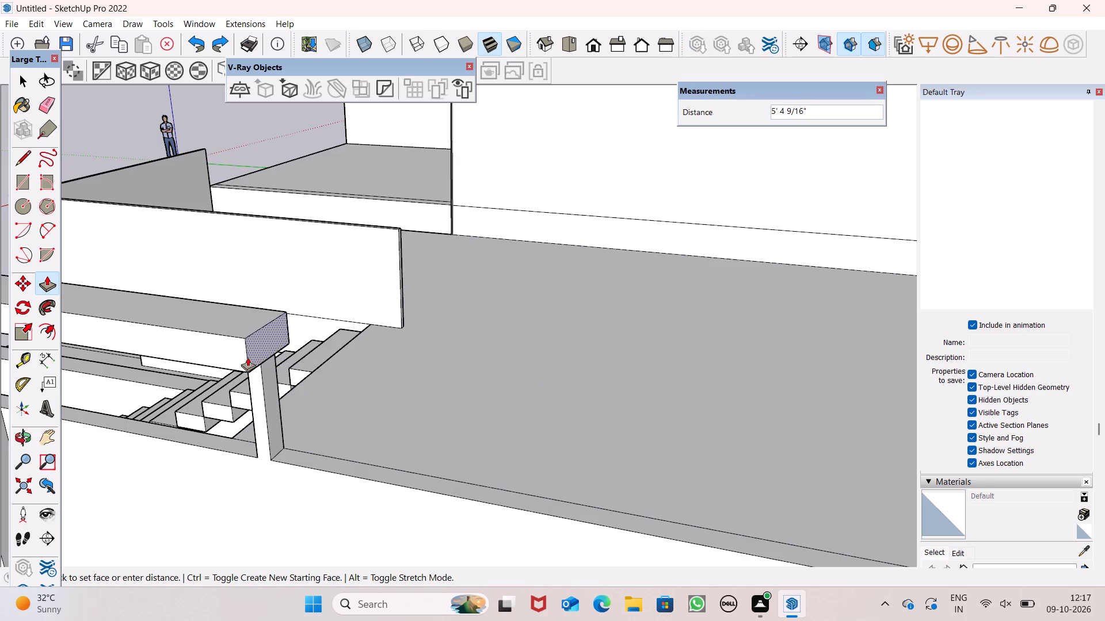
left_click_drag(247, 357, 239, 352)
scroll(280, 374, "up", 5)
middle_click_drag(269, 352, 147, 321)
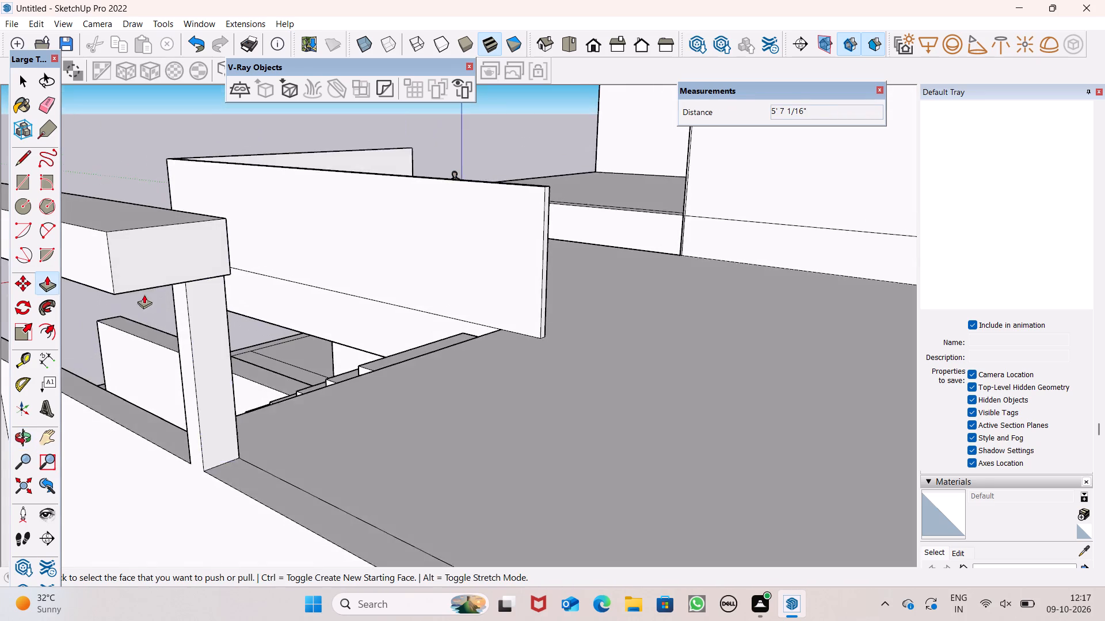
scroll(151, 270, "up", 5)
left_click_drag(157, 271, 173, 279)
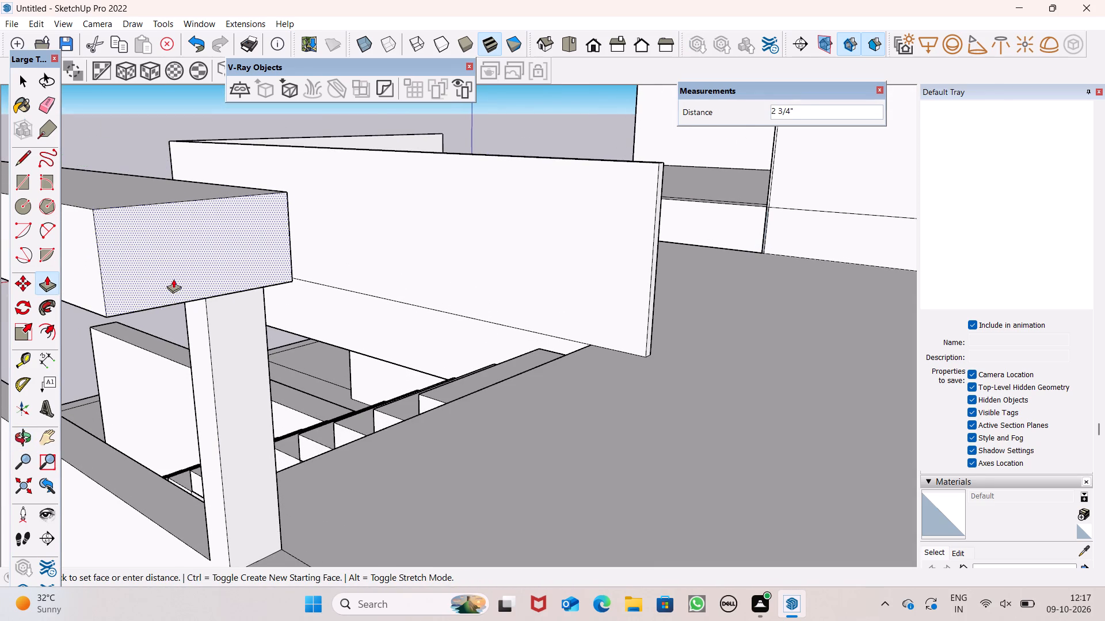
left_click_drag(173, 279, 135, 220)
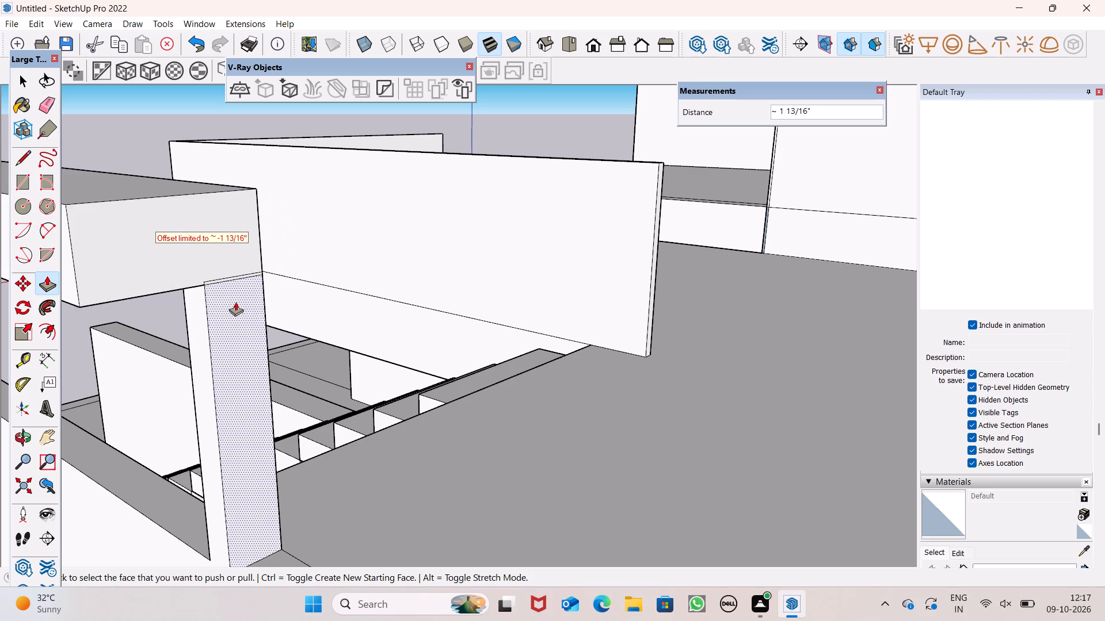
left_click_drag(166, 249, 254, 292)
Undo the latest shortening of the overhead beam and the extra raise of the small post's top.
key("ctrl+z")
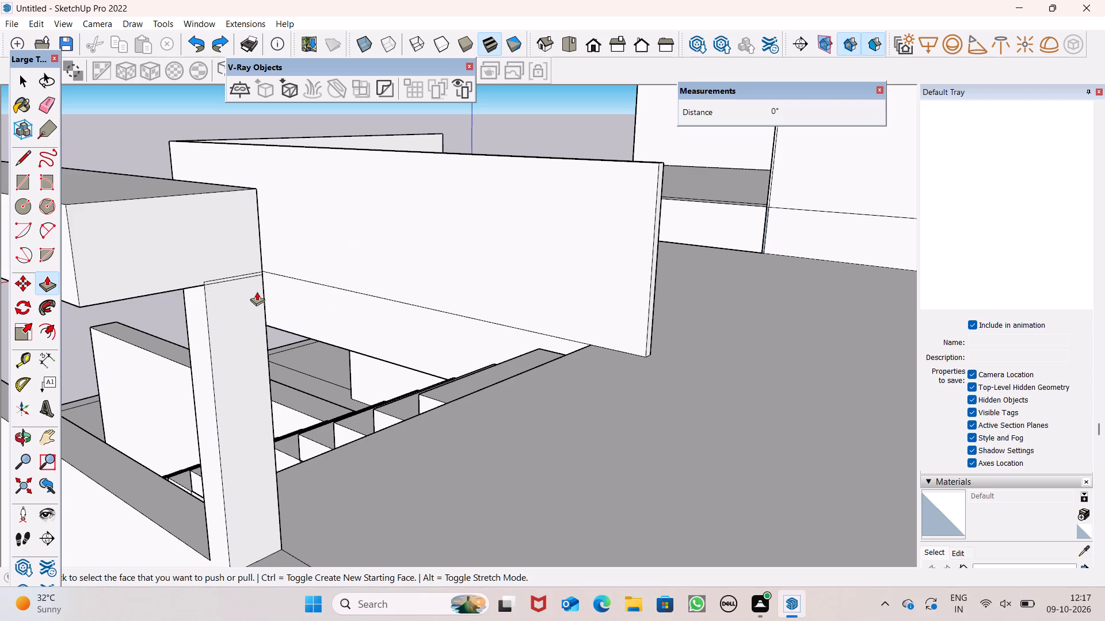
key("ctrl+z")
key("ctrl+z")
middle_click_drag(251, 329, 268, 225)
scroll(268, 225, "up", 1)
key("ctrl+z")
Push the overhead beam's free end back about 5' 8 7/8" so it ends at the small post.
scroll(300, 247, "down", 6)
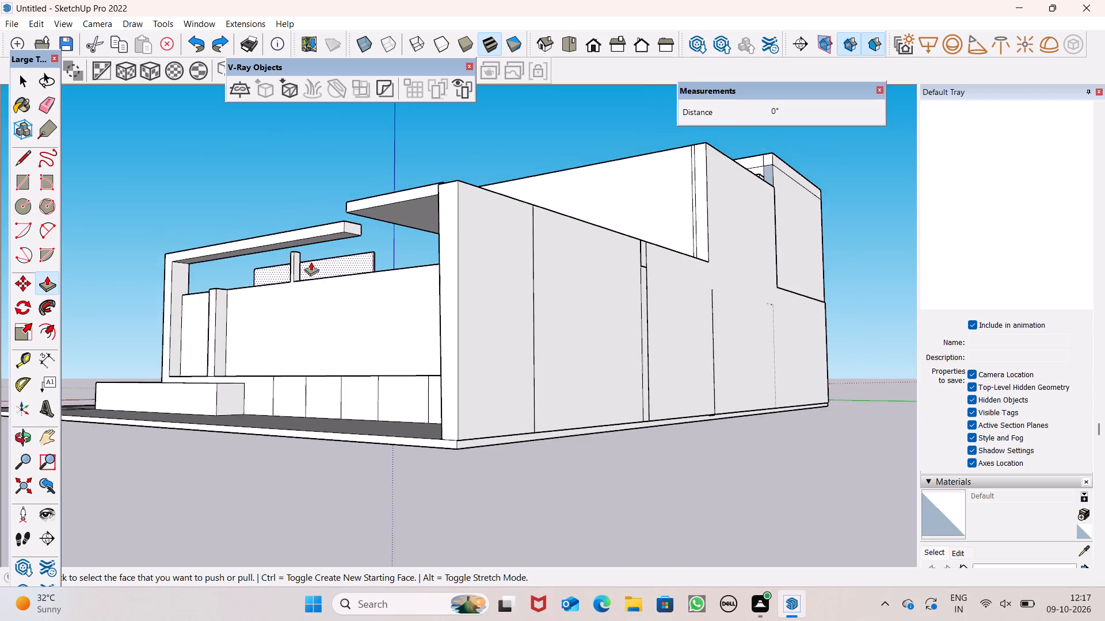
scroll(311, 262, "down", 3)
middle_click_drag(312, 258, 327, 335)
scroll(346, 266, "up", 7)
left_click_drag(352, 292, 277, 282)
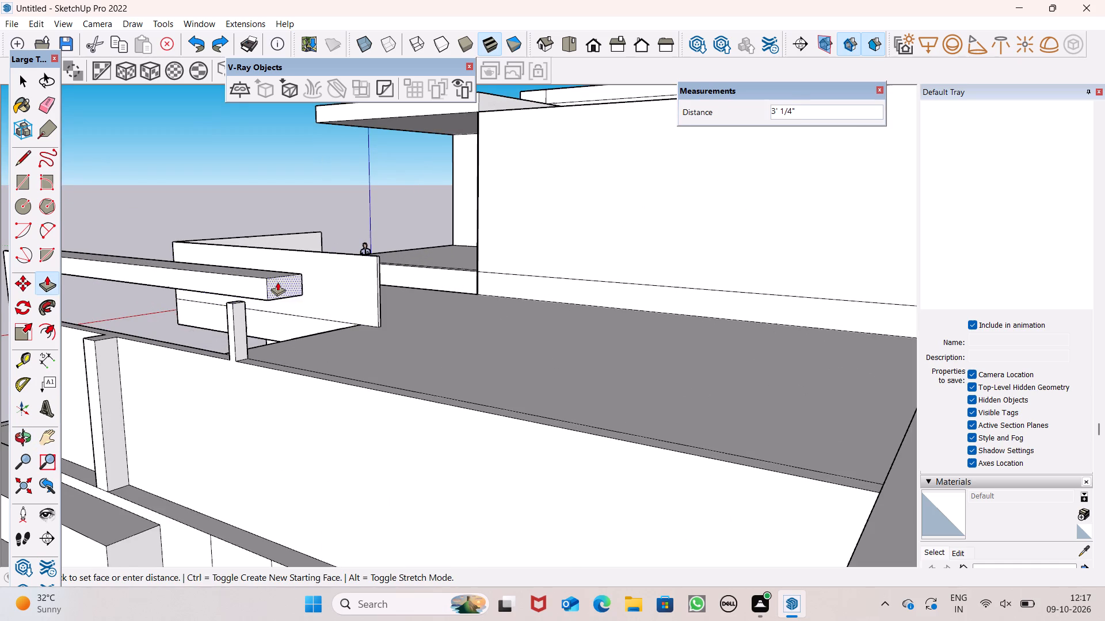
left_click_drag(277, 282, 231, 309)
Push/Pull the small post's top up about 5 11/16" to the underside of the overhead beam.
scroll(206, 286, "up", 2)
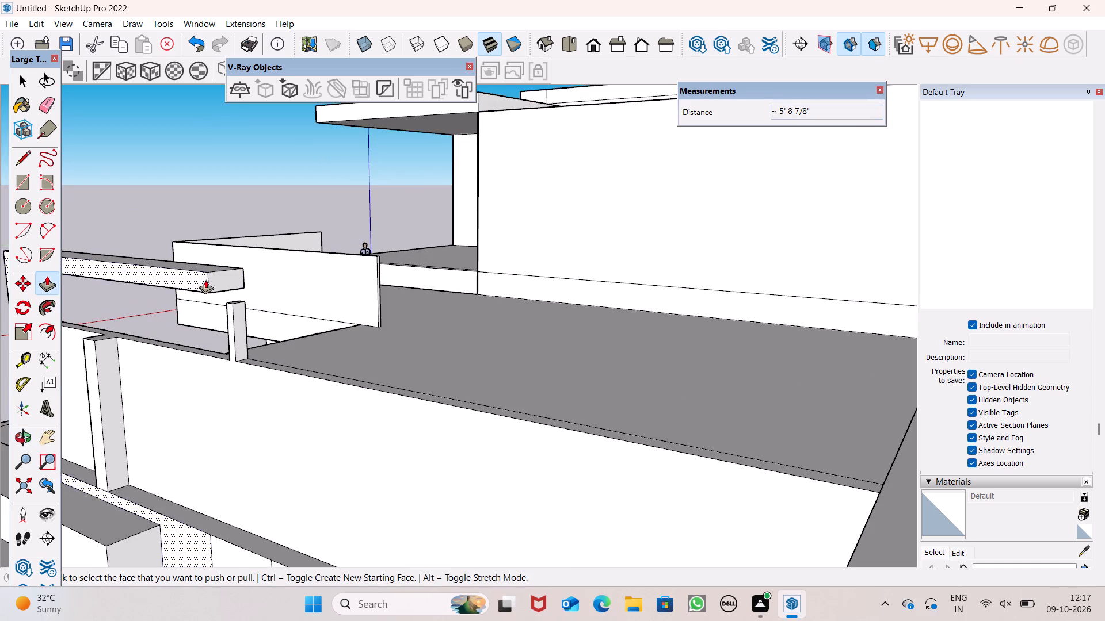
scroll(205, 279, "up", 18)
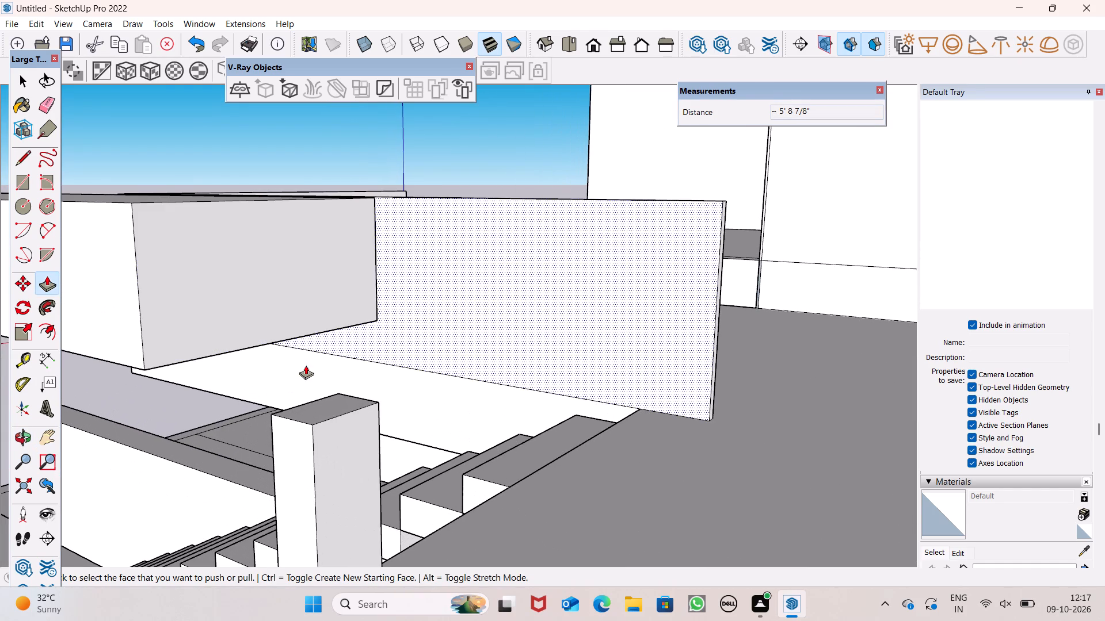
left_click_drag(327, 410, 316, 327)
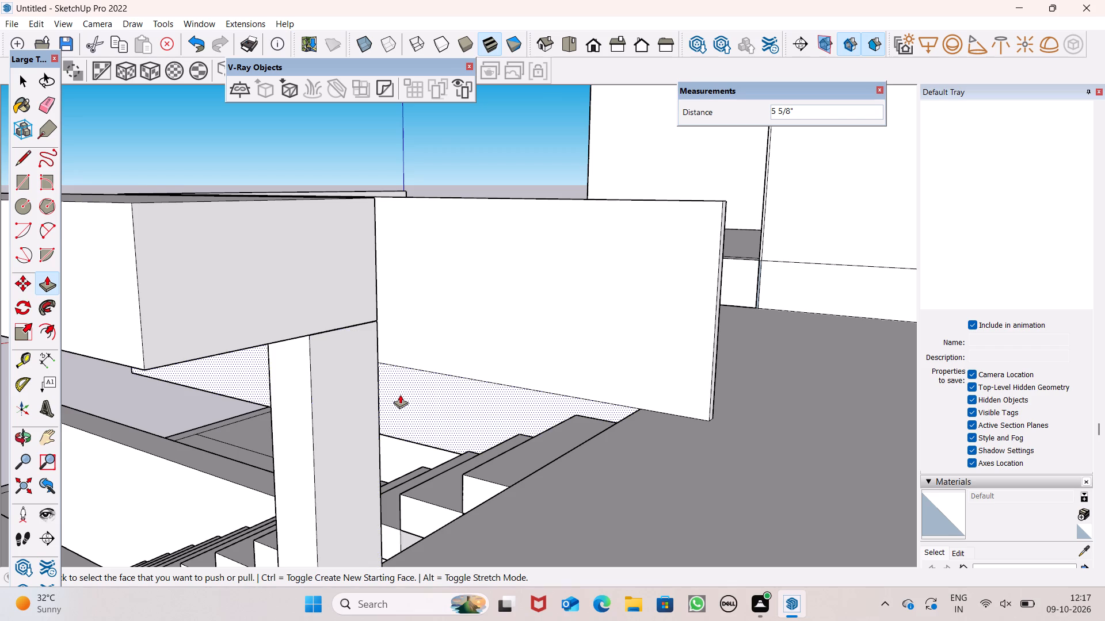
key("ctrl+z")
left_click_drag(324, 407, 314, 338)
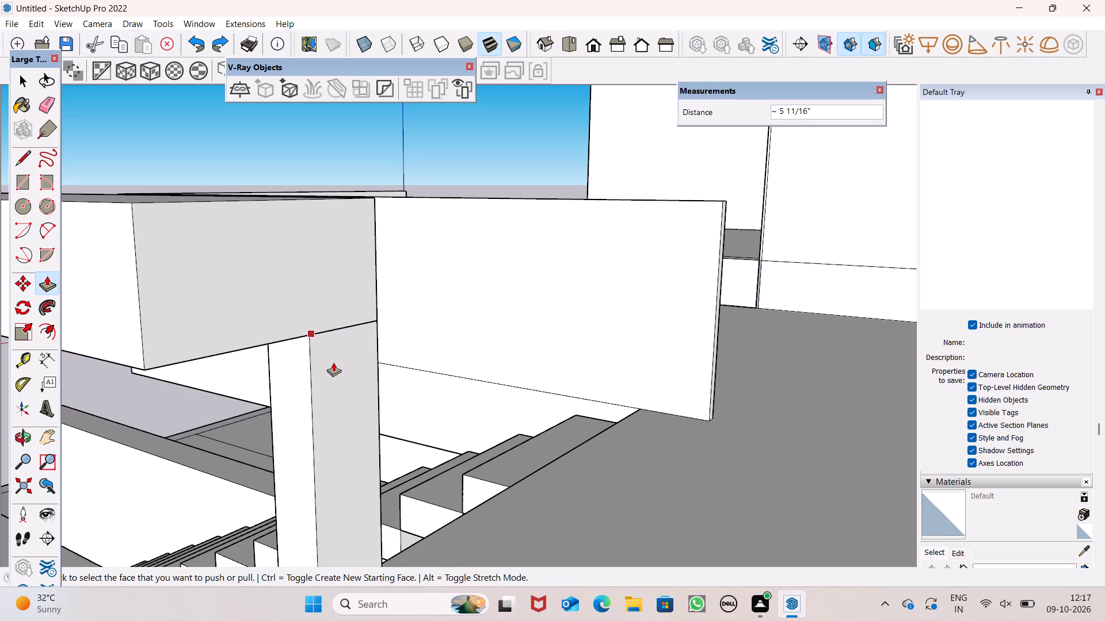
Push the overhead beam's outer face back 10 15/16" so it sits flush with the end pillar and small post.
key("space")
scroll(356, 340, "down", 4)
scroll(345, 291, "down", 13)
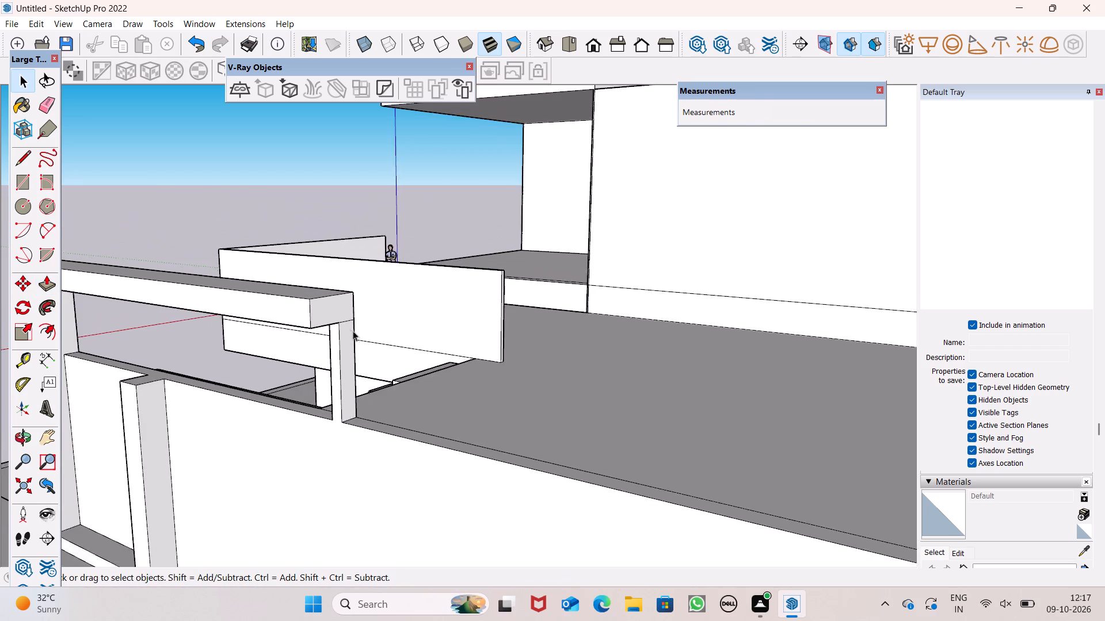
middle_click_drag(355, 332, 430, 342)
scroll(429, 337, "down", 3)
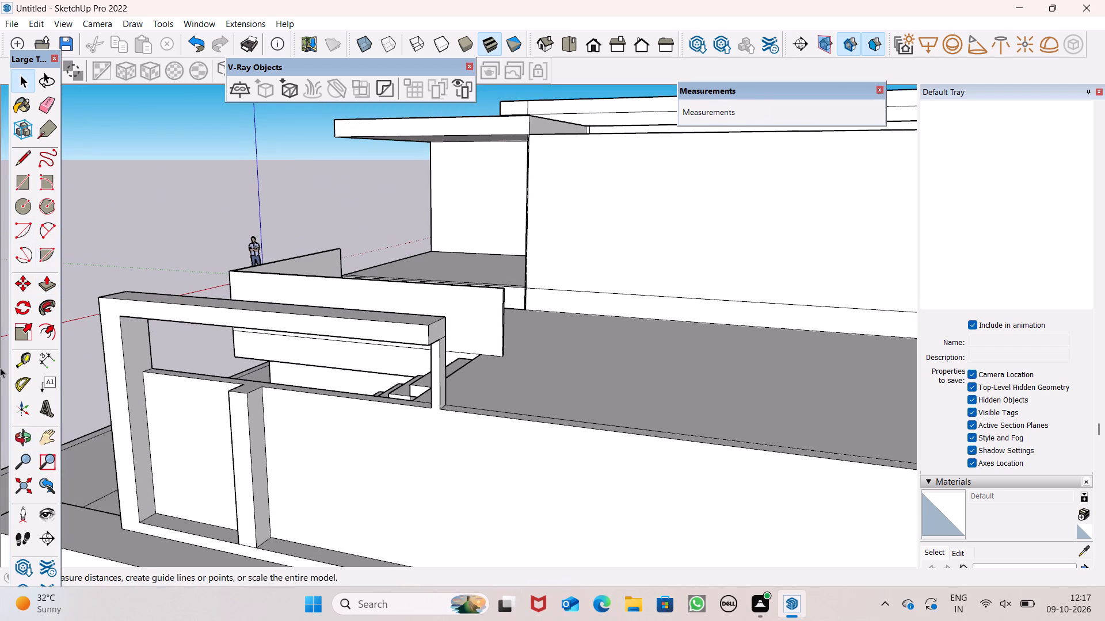
left_click(40, 287)
scroll(358, 351, "up", 2)
scroll(387, 347, "down", 1)
scroll(388, 347, "up", 1)
scroll(388, 346, "down", 1)
scroll(388, 346, "up", 3)
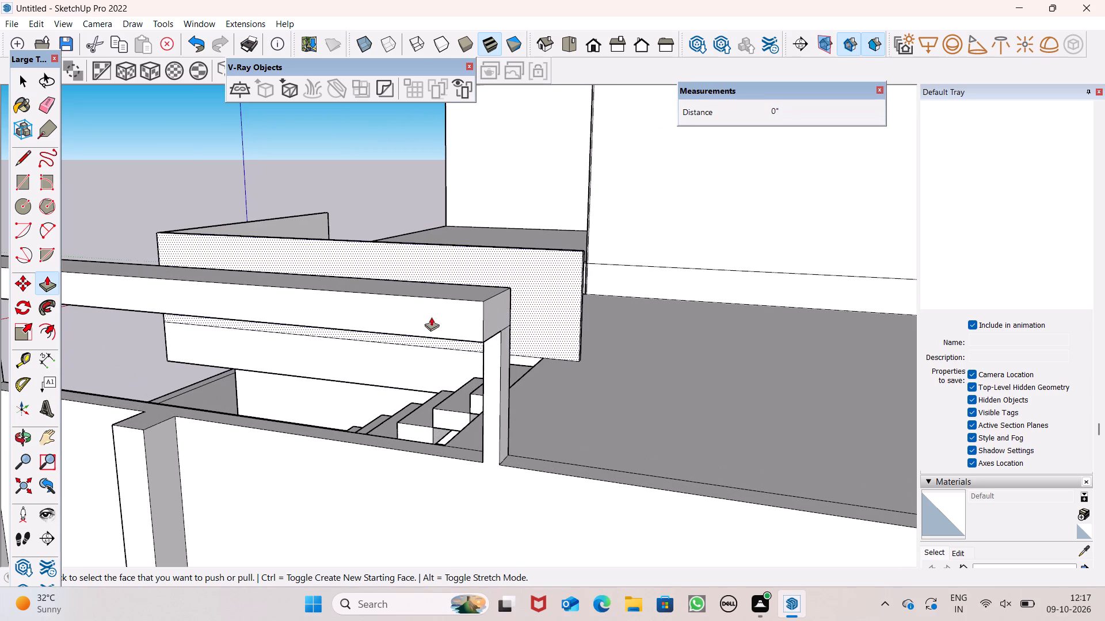
left_click_drag(432, 317, 491, 350)
scroll(475, 310, "down", 2)
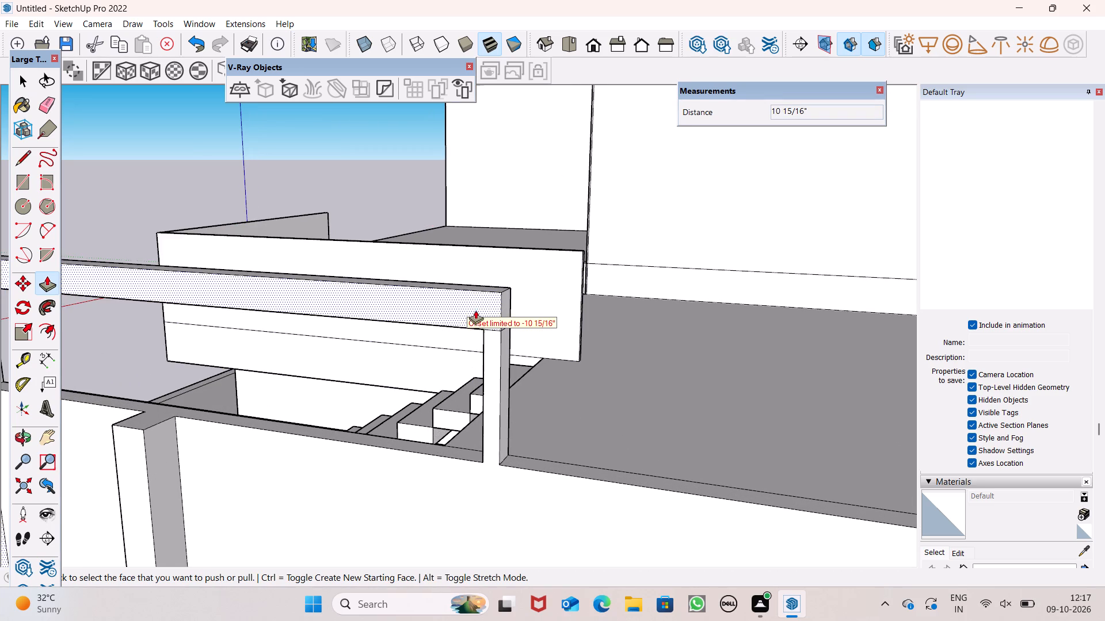
Examine the beam frame, stairs, upper terrace and lower ledge from above and from the front of the house.
scroll(475, 310, "down", 4)
middle_click_drag(529, 356, 570, 350)
scroll(504, 300, "down", 2)
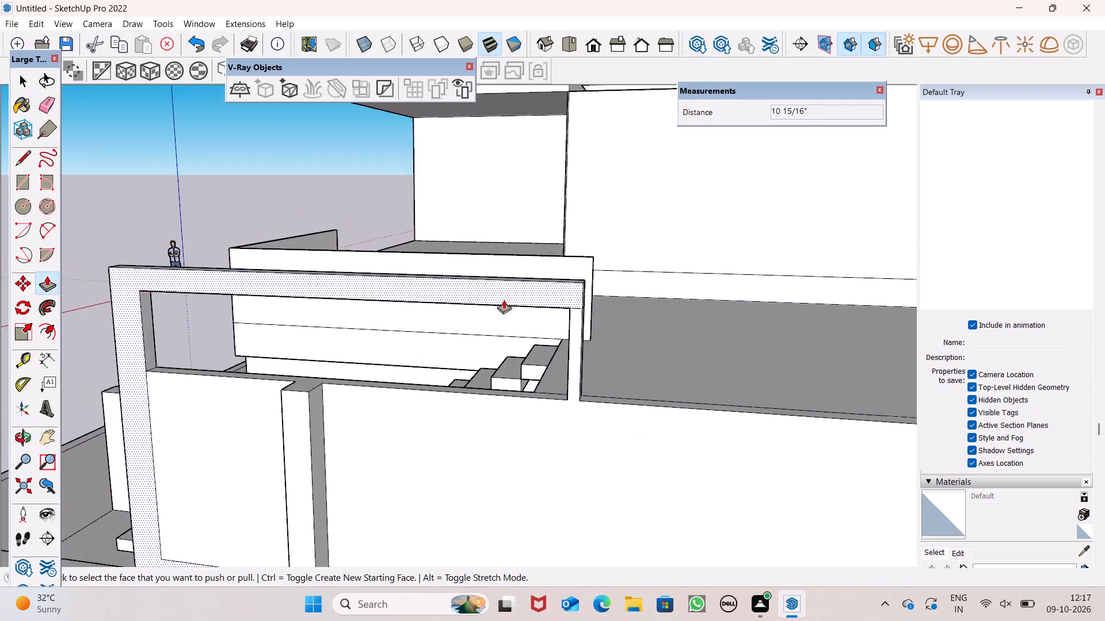
scroll(504, 300, "down", 5)
middle_click_drag(454, 352, 532, 389)
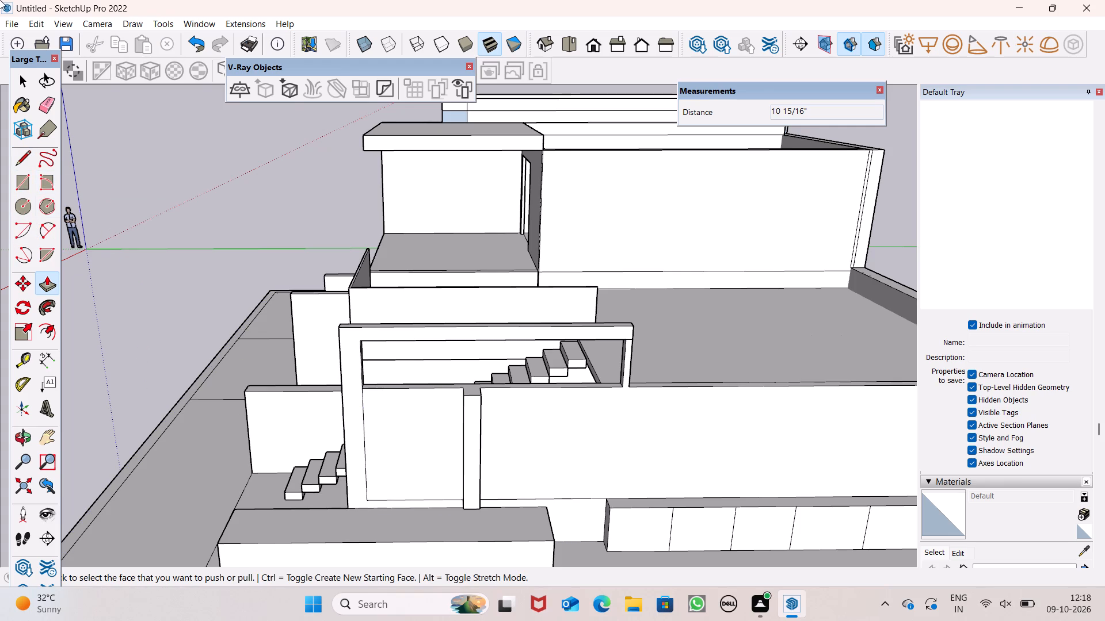
middle_click_drag(390, 221, 357, 260)
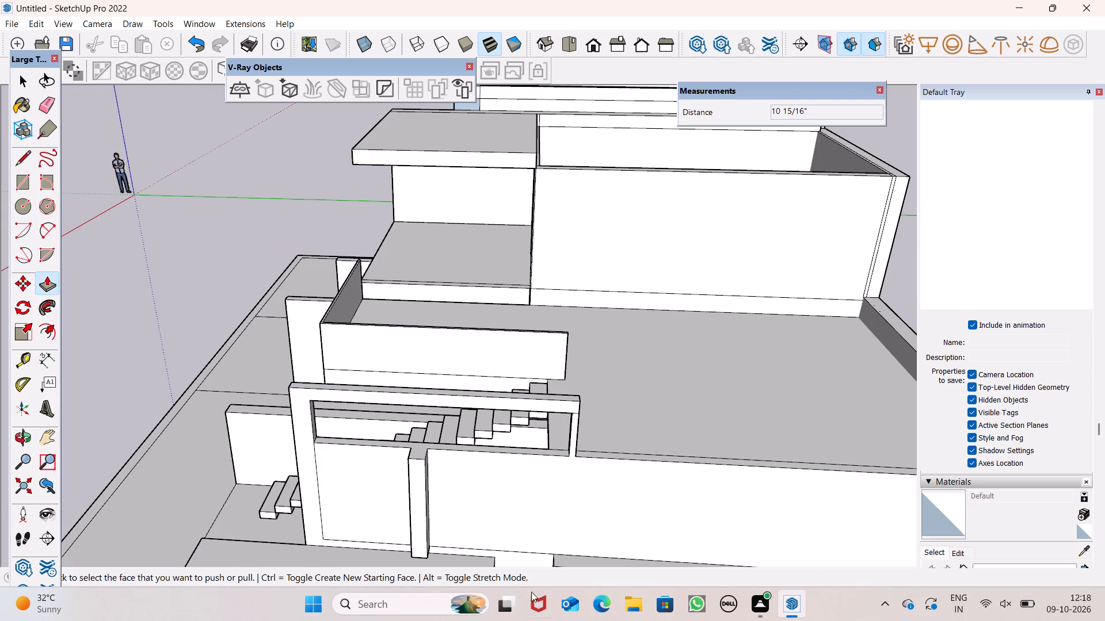
scroll(363, 492, "down", 3)
middle_click_drag(390, 555, 421, 568)
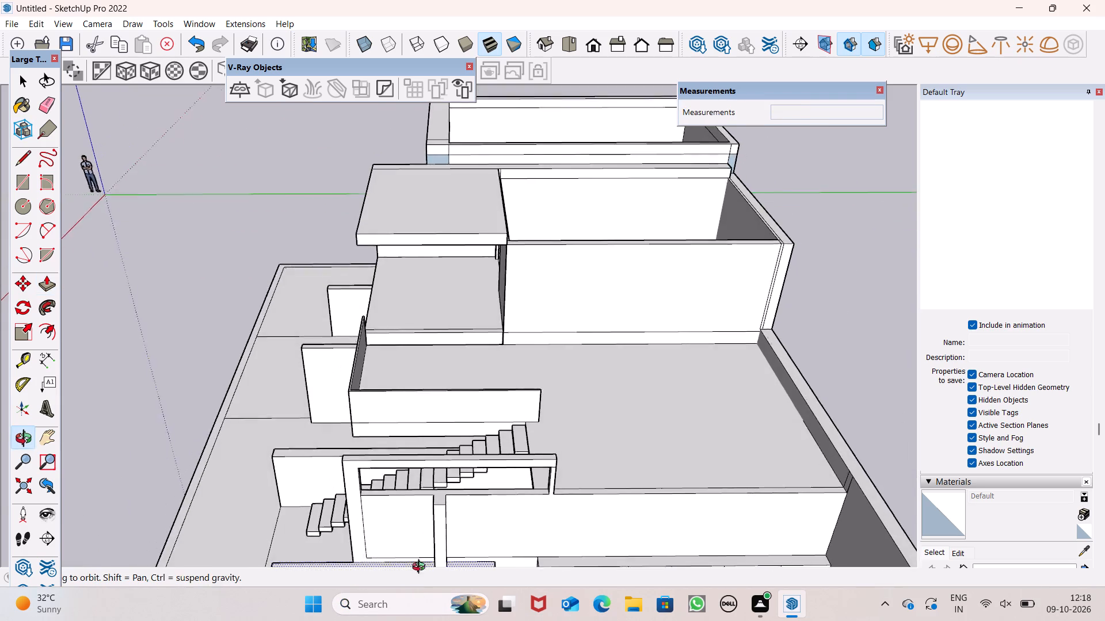
middle_click_drag(421, 568, 421, 581)
scroll(420, 479, "down", 4)
scroll(444, 544, "up", 2)
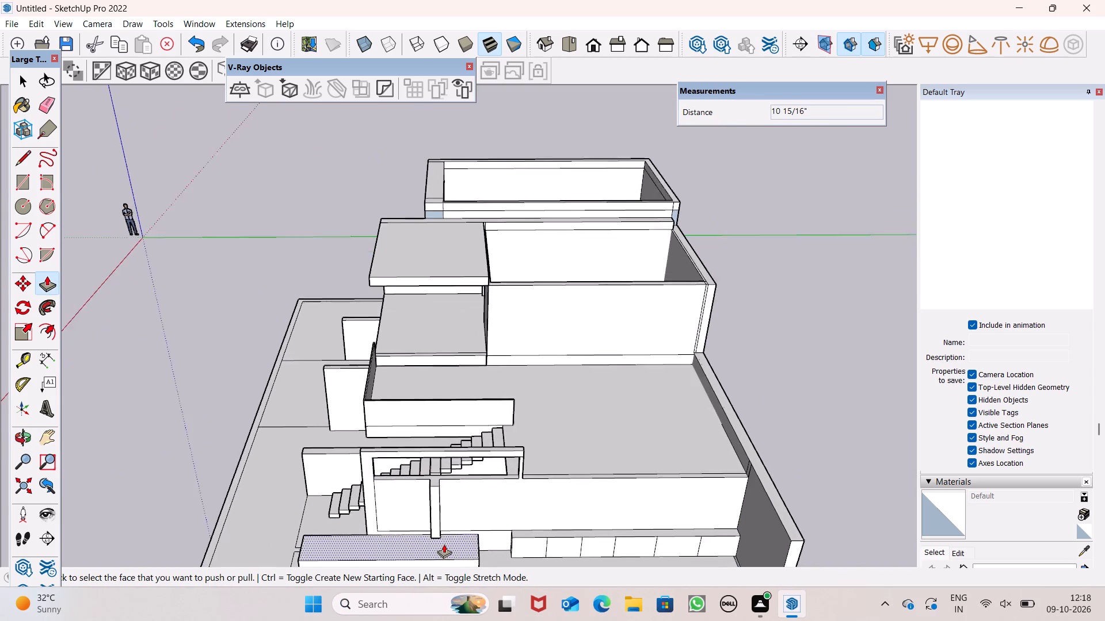
scroll(444, 544, "up", 5)
middle_click_drag(444, 538, 342, 473)
scroll(342, 473, "up", 1)
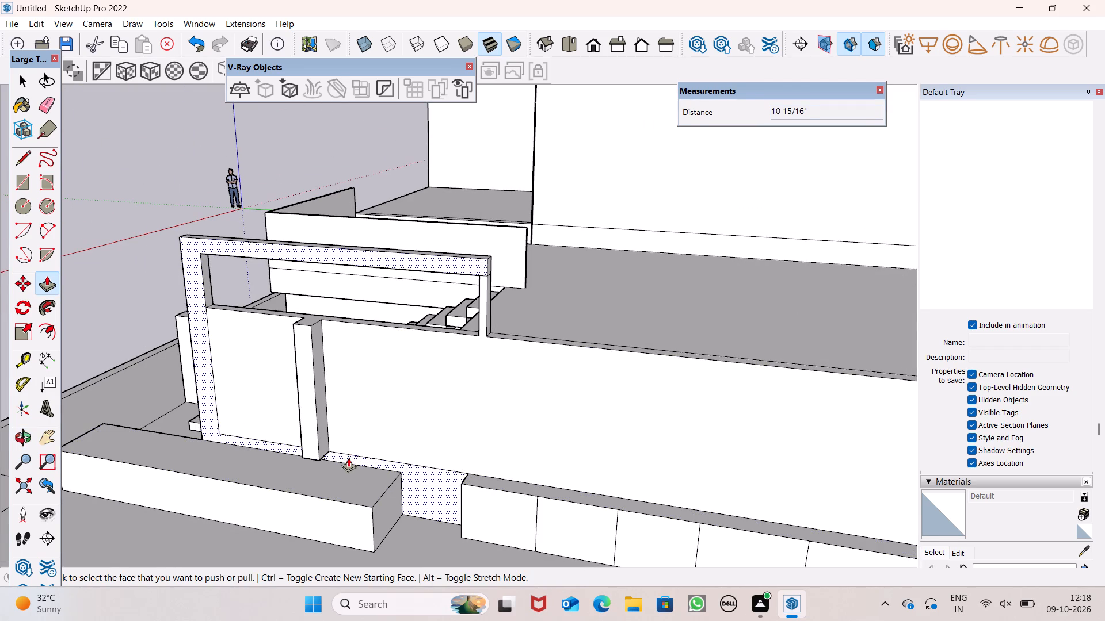
middle_click_drag(484, 509, 539, 439)
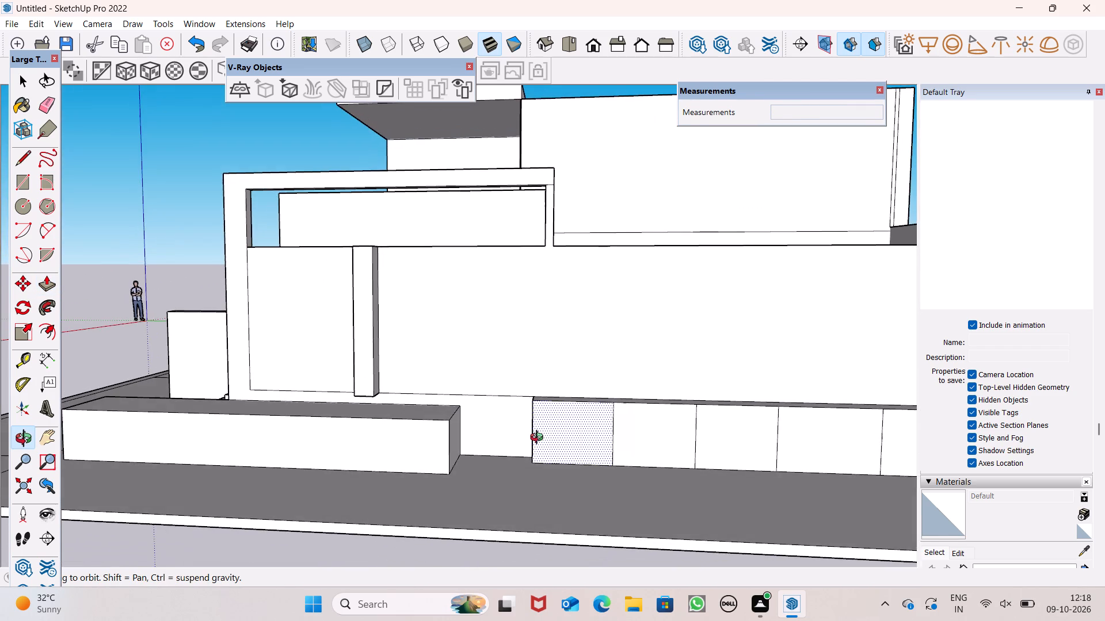
middle_click_drag(539, 439, 553, 465)
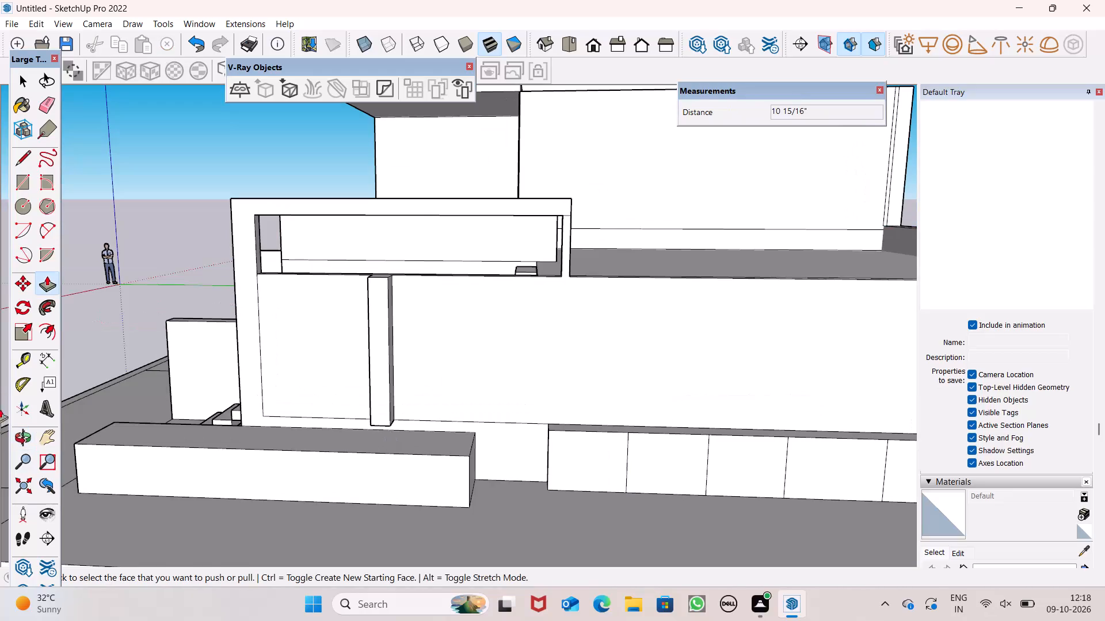
Draw a vertical line about 5 9/16" long from the end wall panel's lower corner down to the base.
left_click(23, 158)
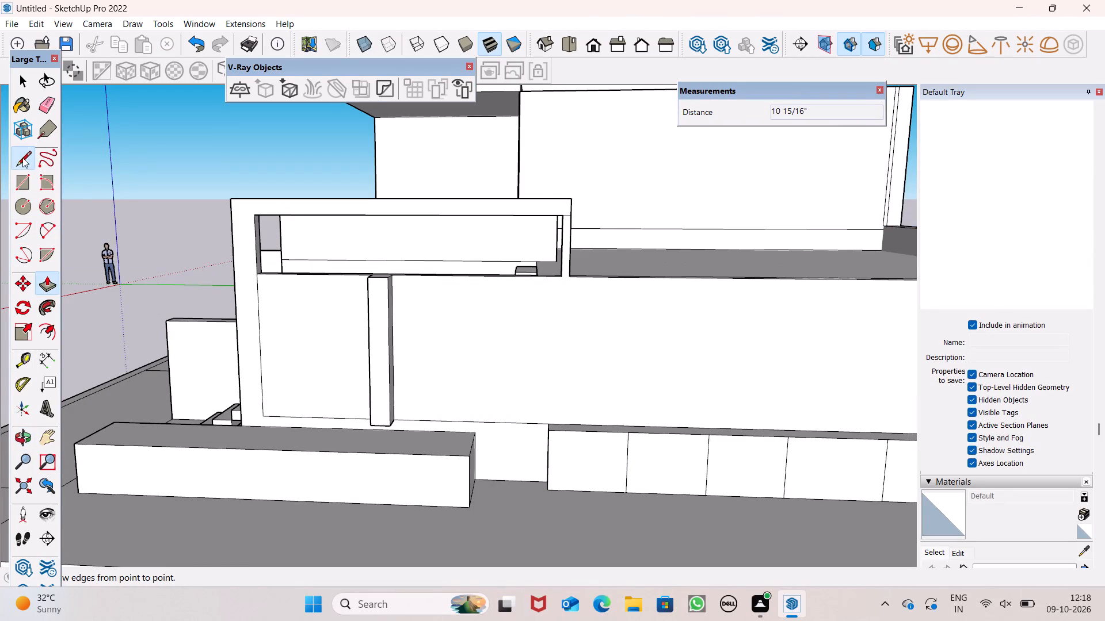
middle_click_drag(302, 424, 289, 467)
scroll(286, 466, "up", 1)
scroll(384, 484, "up", 3)
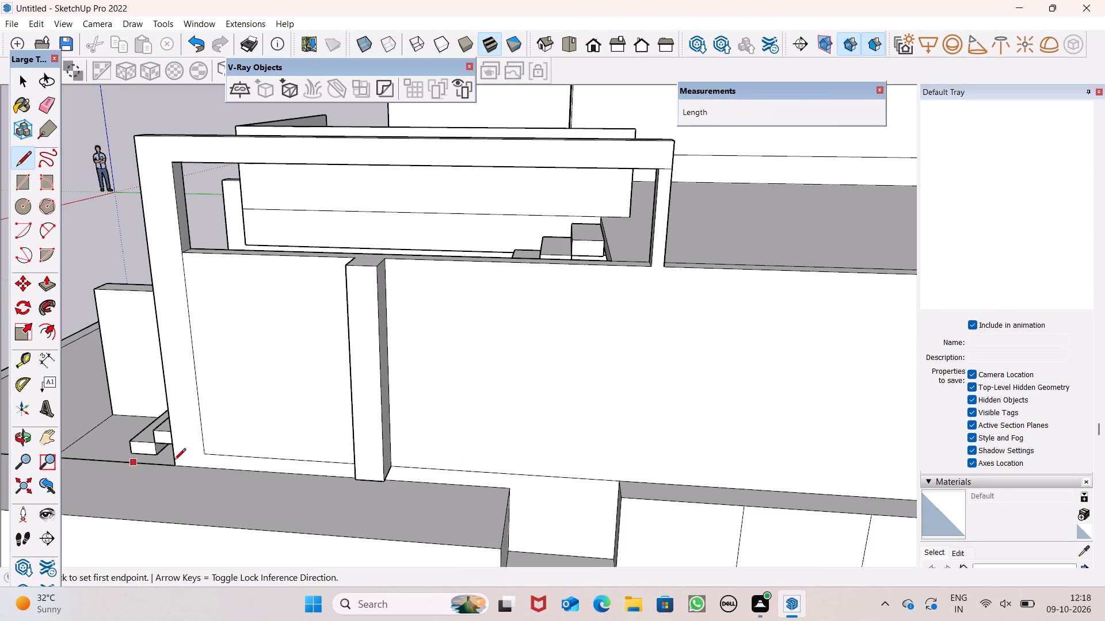
left_click(202, 451)
left_click(205, 465)
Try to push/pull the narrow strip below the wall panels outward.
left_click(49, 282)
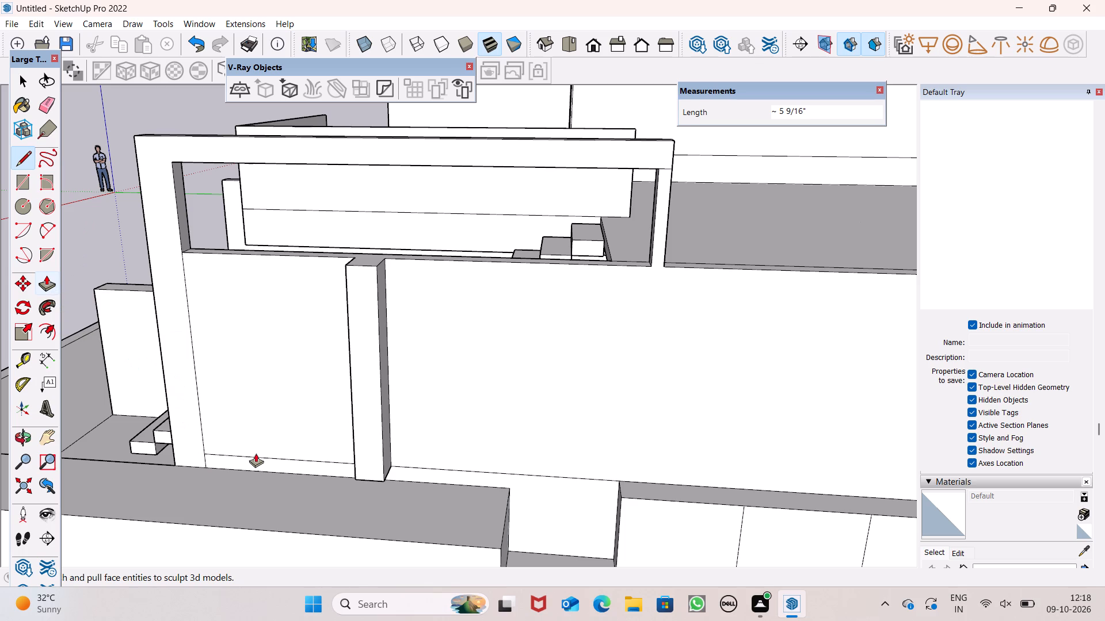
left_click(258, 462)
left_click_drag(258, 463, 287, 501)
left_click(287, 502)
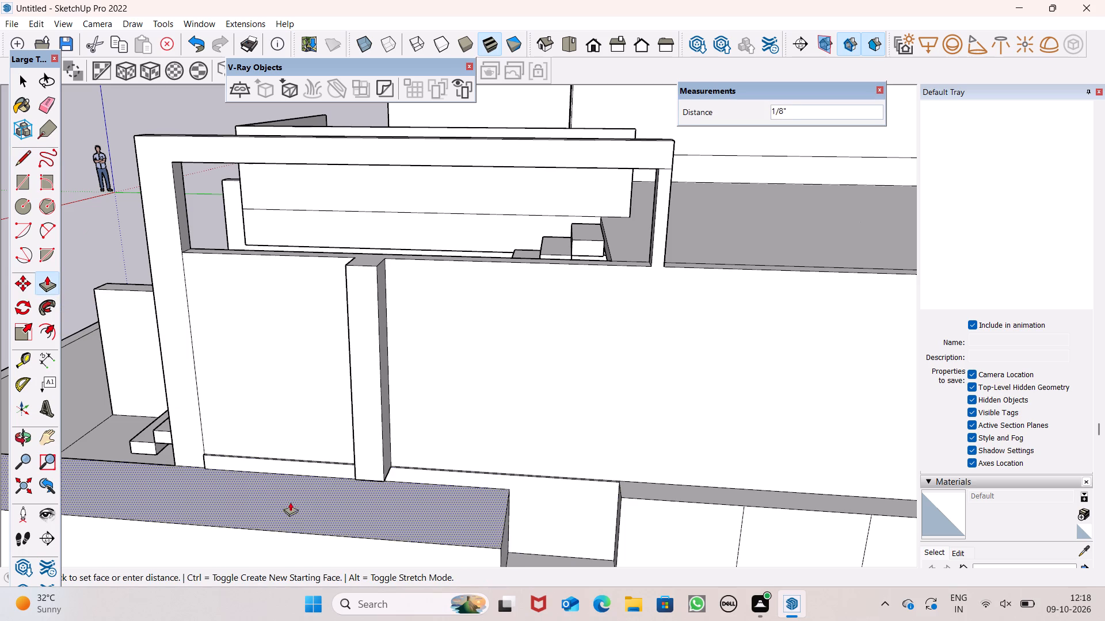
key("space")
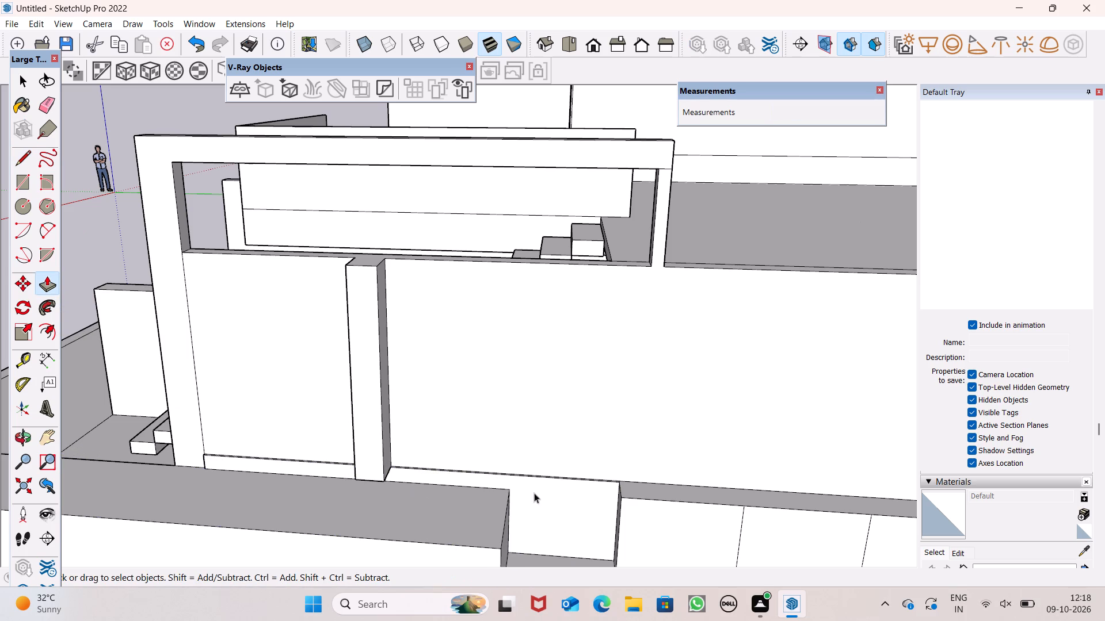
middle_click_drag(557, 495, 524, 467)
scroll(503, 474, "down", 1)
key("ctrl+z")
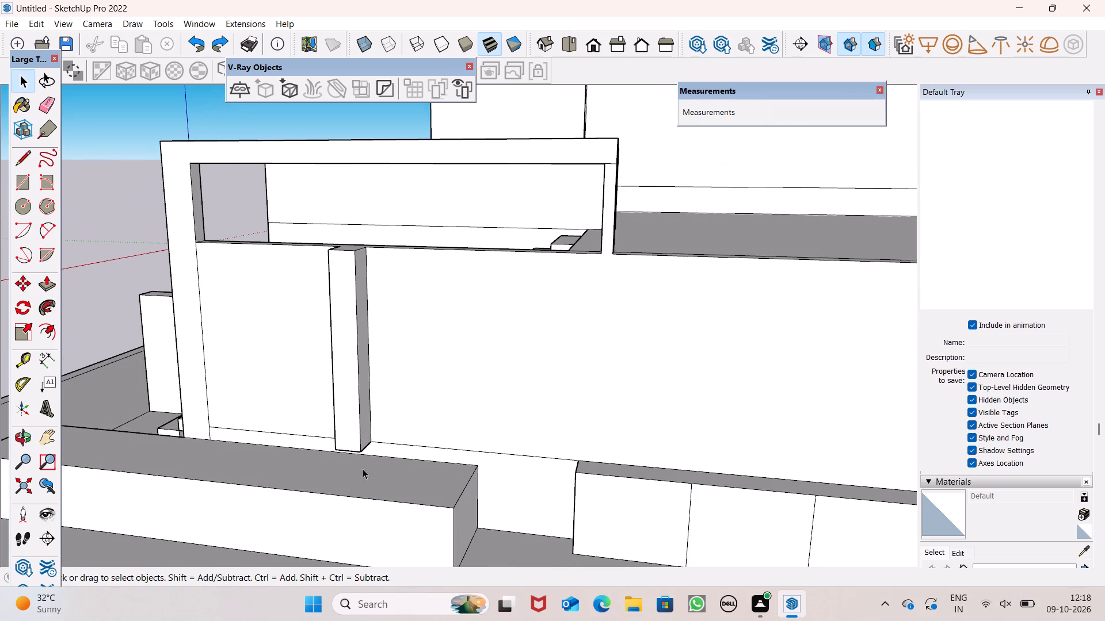
Draw a line about 3' 1" long from the low block's back top corner across to the divided ledge's end.
left_click(16, 161)
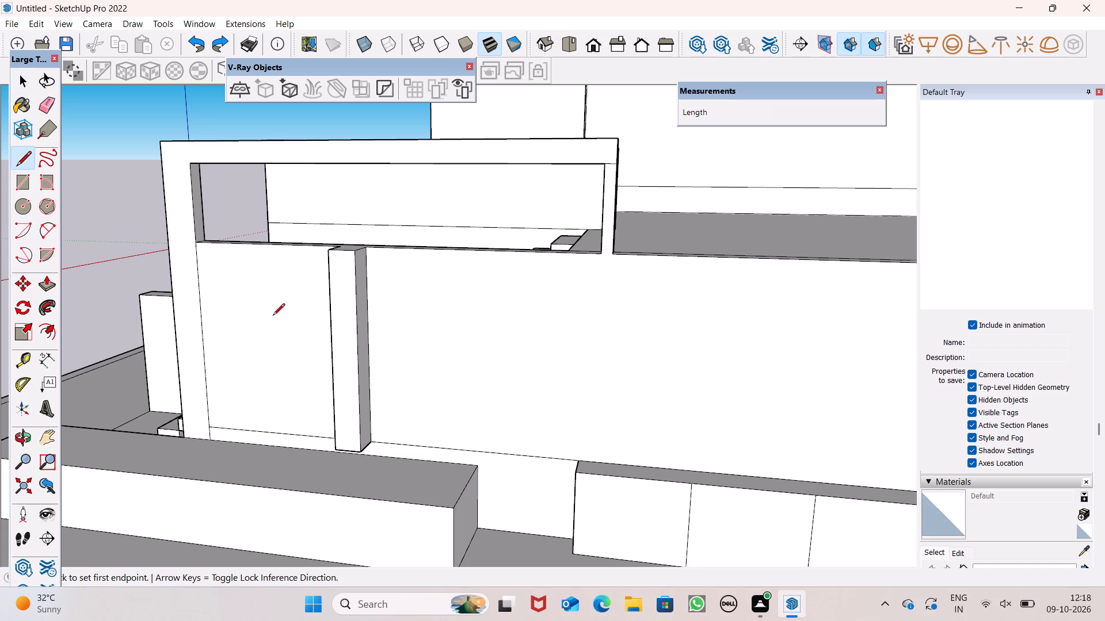
left_click_drag(482, 466, 492, 466)
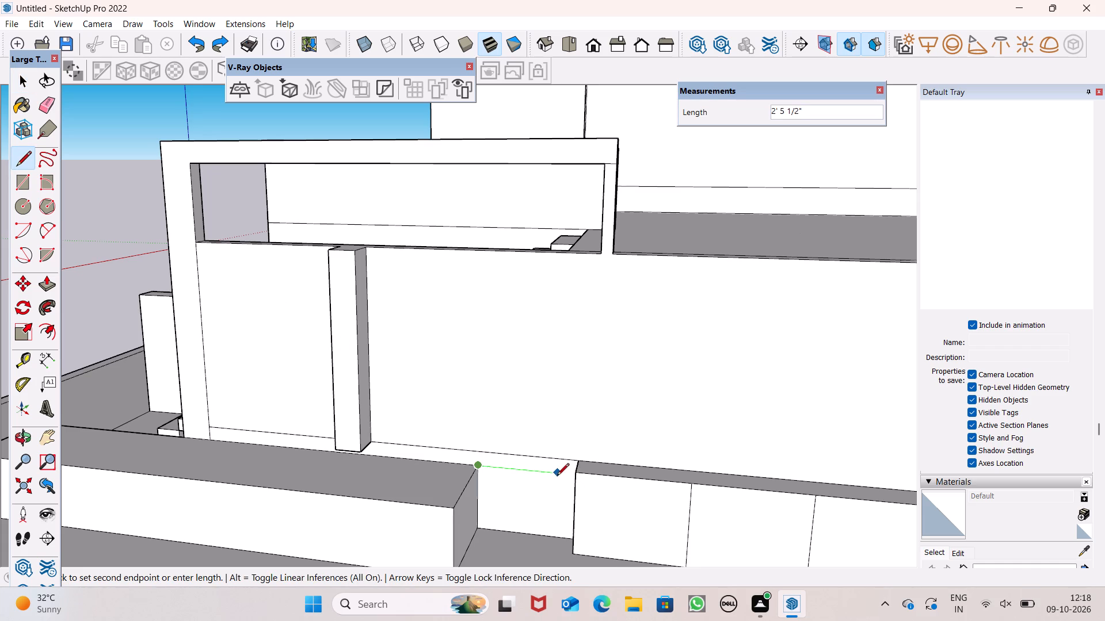
middle_click_drag(562, 479, 690, 465)
scroll(690, 456, "up", 8)
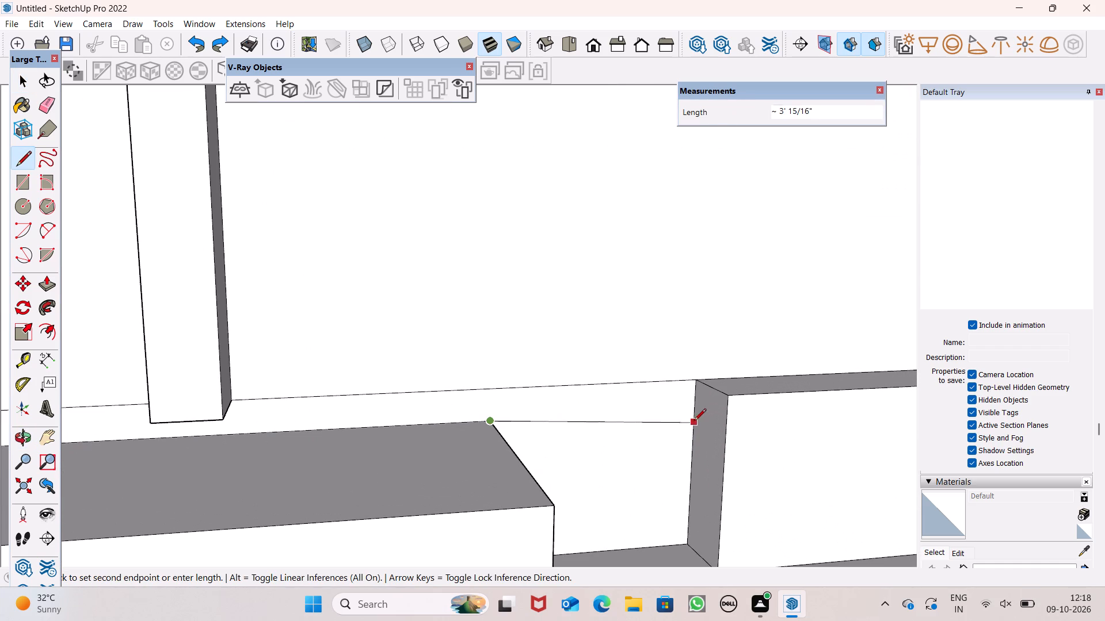
left_click(693, 413)
key("space")
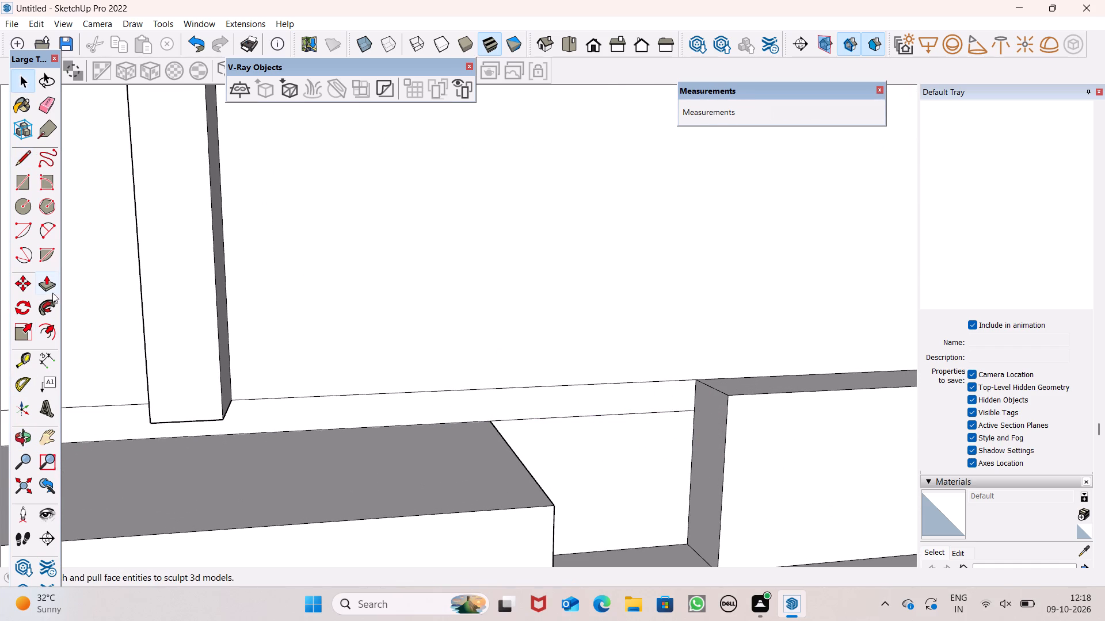
Pull the narrow strip below the wall panels outward, finishing with a 7 1/2" pull, flush with the divided ledge's front.
left_click(49, 288)
left_click(552, 397)
left_click_drag(552, 397, 558, 411)
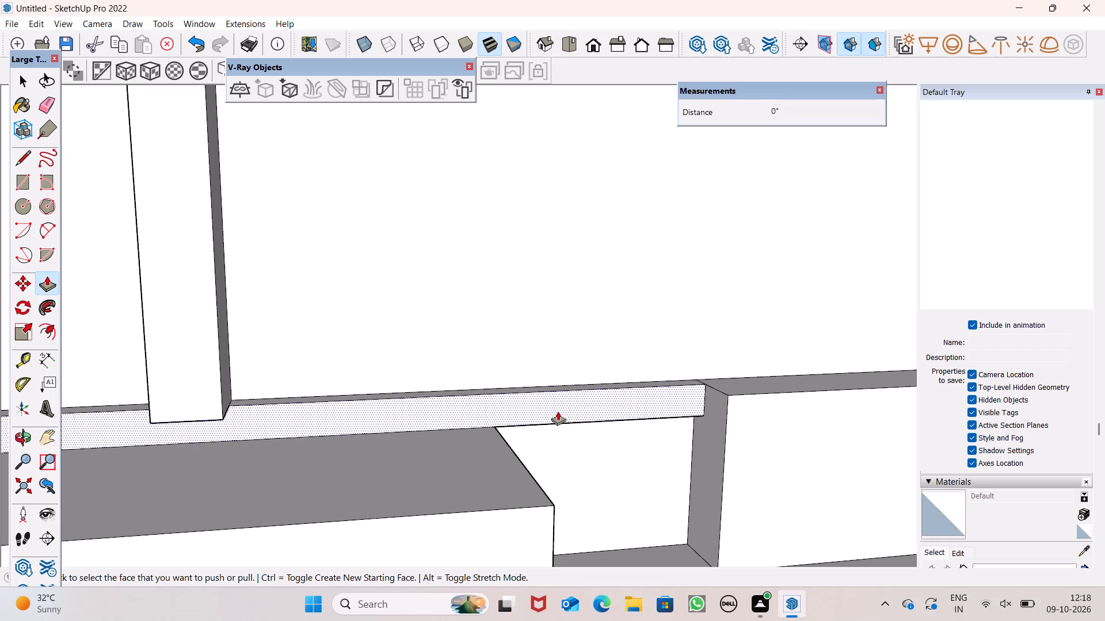
left_click_drag(558, 411, 564, 428)
left_click_drag(585, 411, 684, 430)
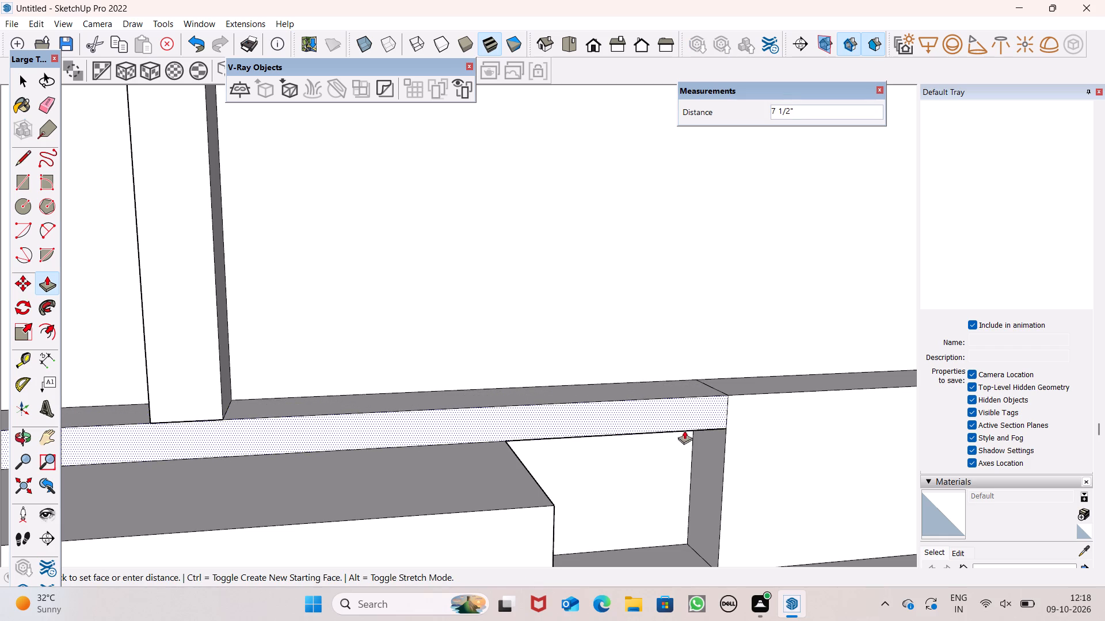
left_click_drag(684, 430, 700, 431)
Extend the new ledge's end face beside the stairs about 11 7/8" to the end pillar's outer edge.
scroll(701, 350, "down", 7)
scroll(701, 362, "up", 1)
scroll(701, 366, "down", 1)
middle_click_drag(565, 379, 587, 429)
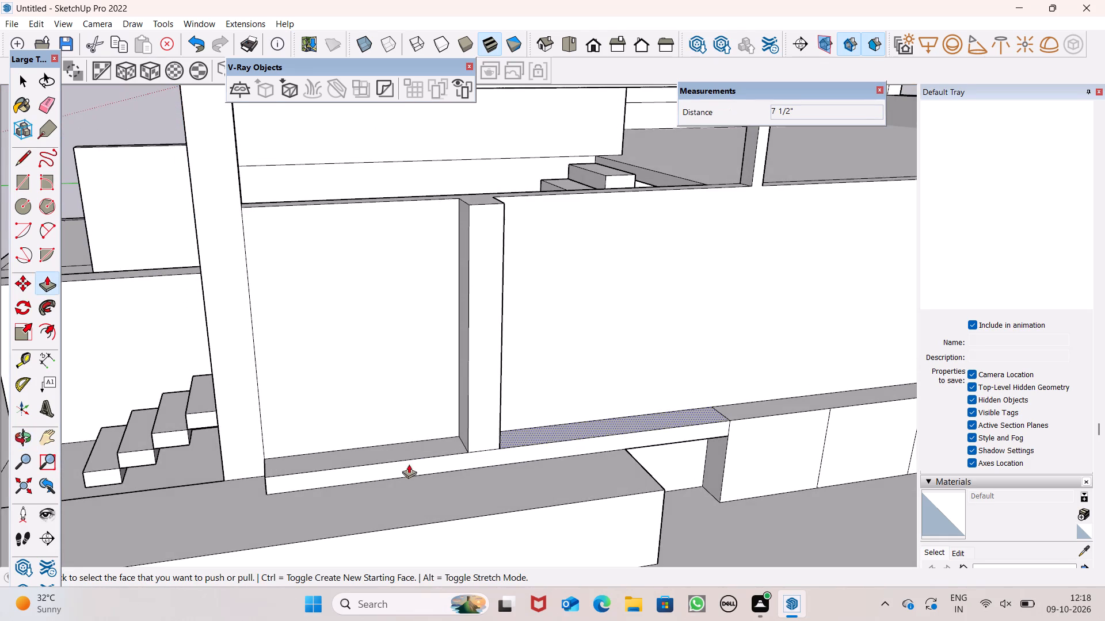
scroll(214, 465, "up", 6)
middle_click_drag(311, 503, 471, 475)
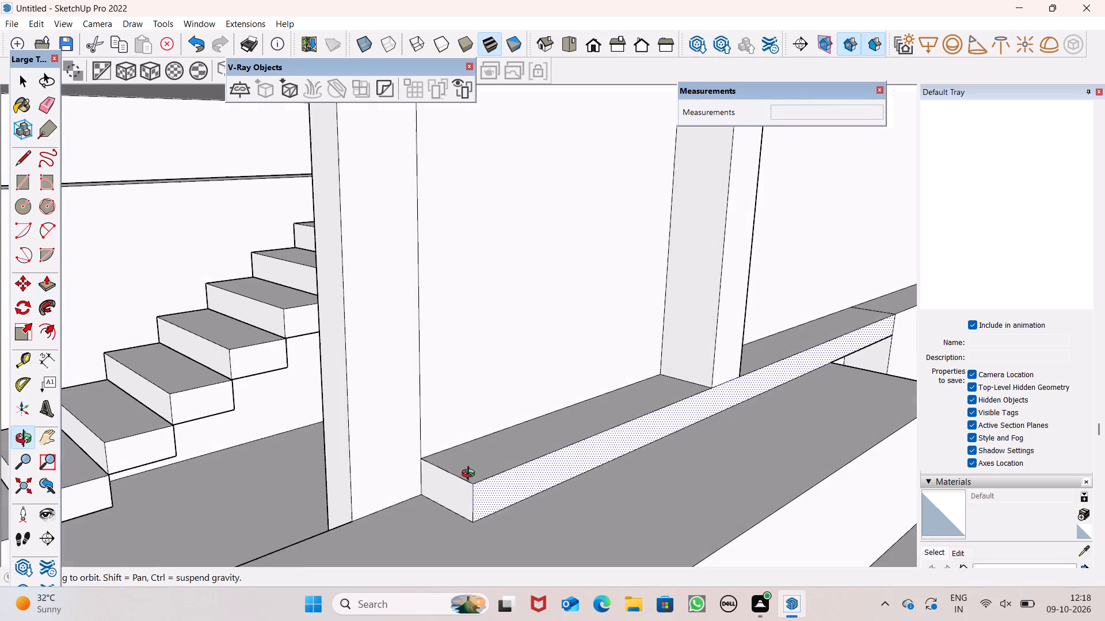
middle_click_drag(471, 475, 501, 466)
left_click_drag(497, 481, 407, 496)
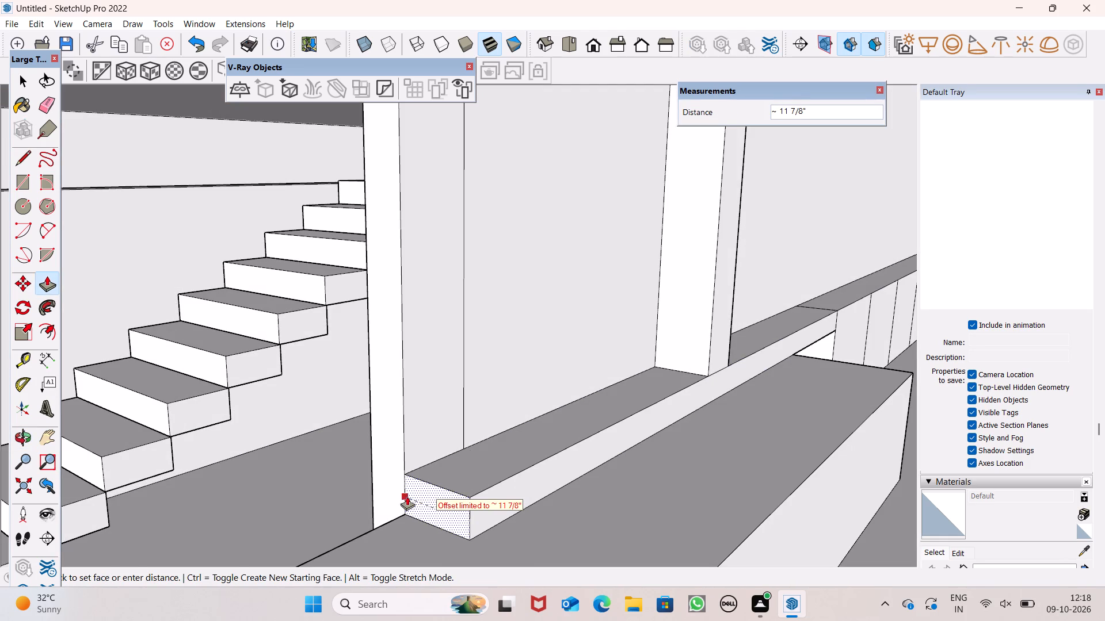
left_click_drag(407, 496, 407, 495)
key("space")
Examine the extended ledge, the front elevation and the beam frame above the outer wall.
scroll(452, 459, "down", 7)
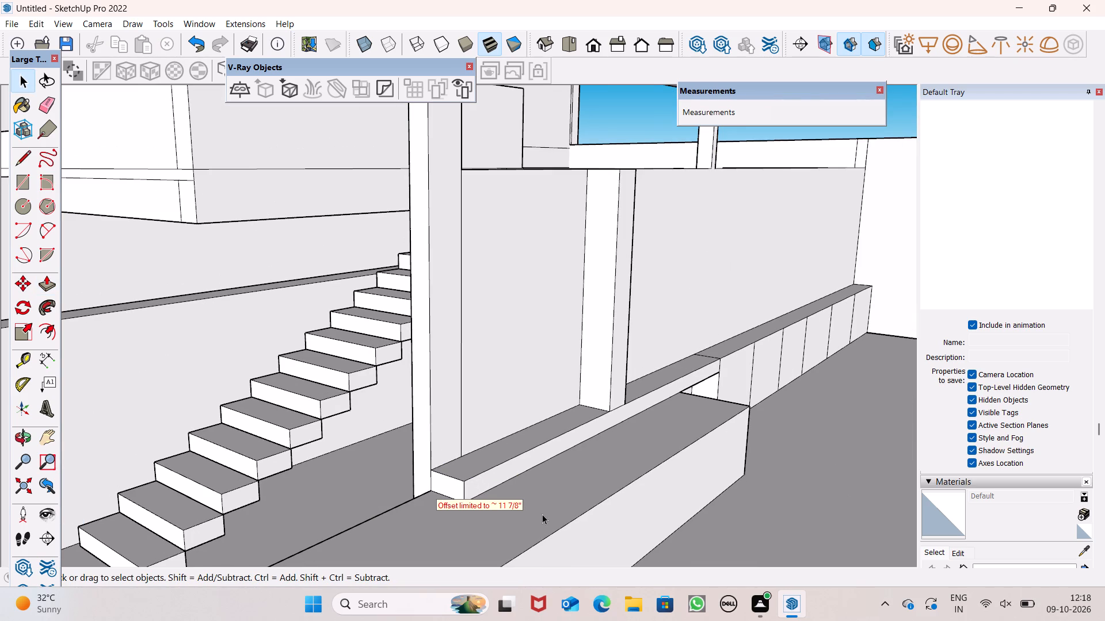
middle_click_drag(568, 501, 497, 493)
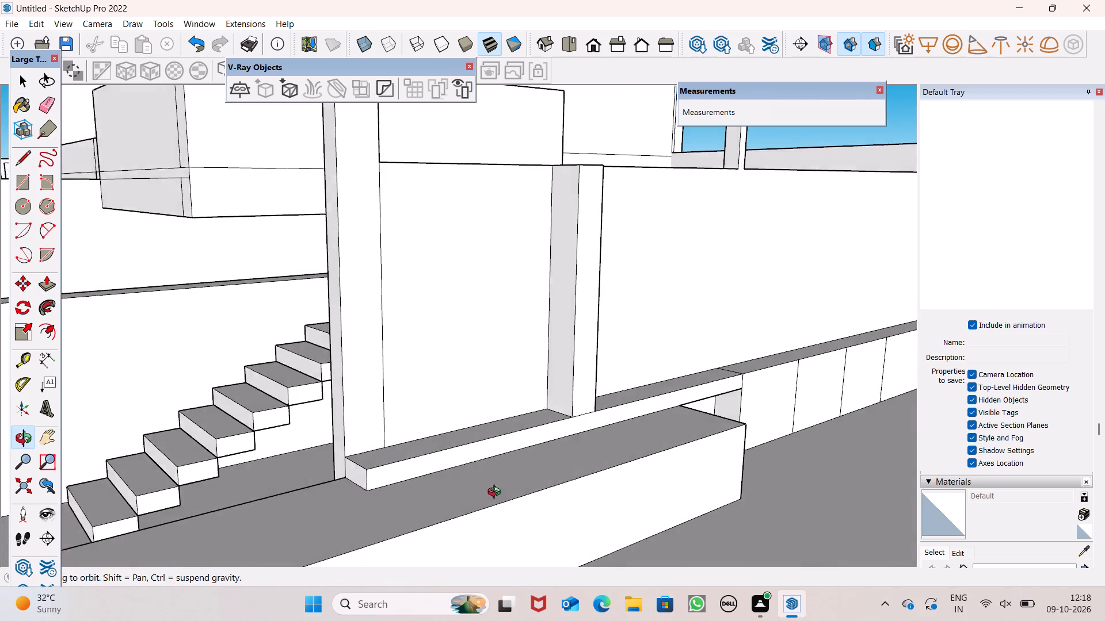
middle_click_drag(497, 493, 351, 503)
scroll(270, 403, "down", 5)
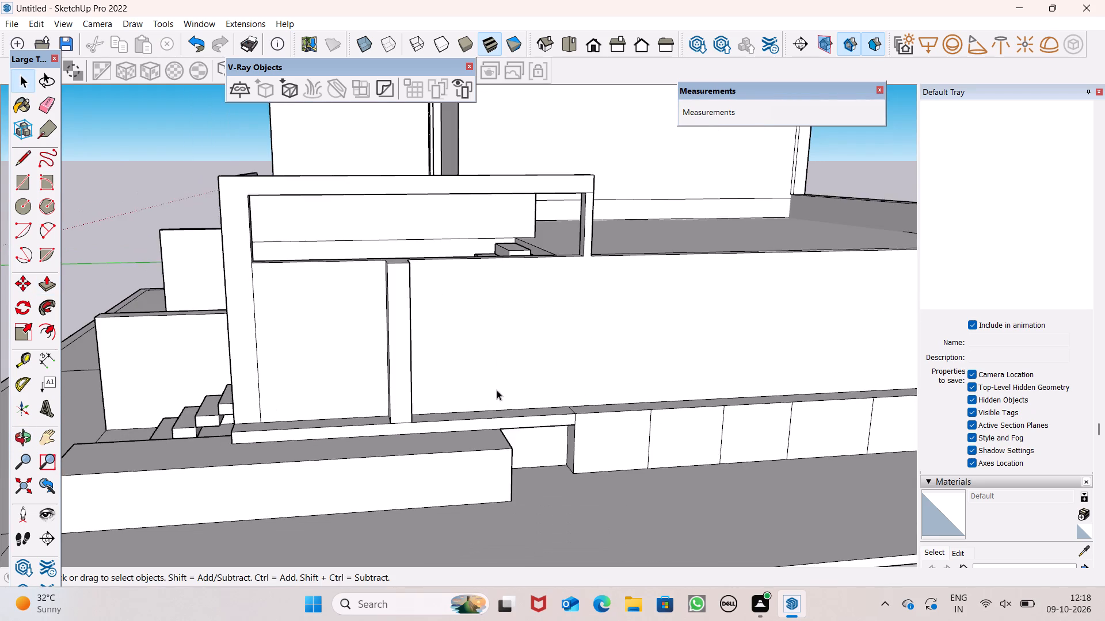
scroll(496, 389, "down", 3)
middle_click_drag(494, 430, 410, 443)
scroll(468, 407, "down", 2)
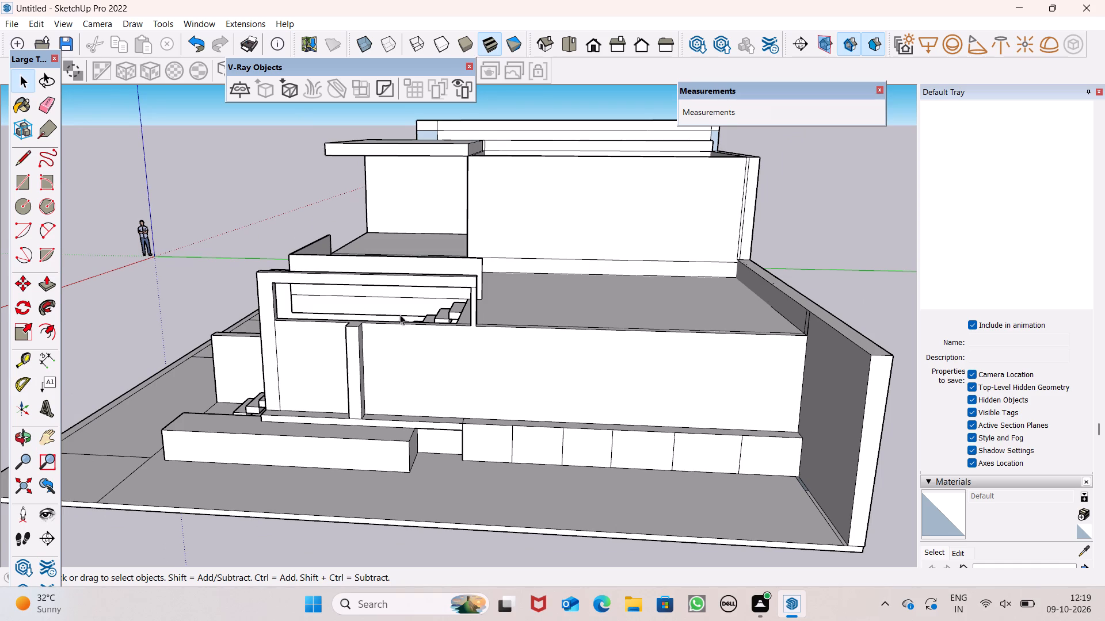
scroll(402, 326, "down", 1)
middle_click_drag(430, 370, 431, 358)
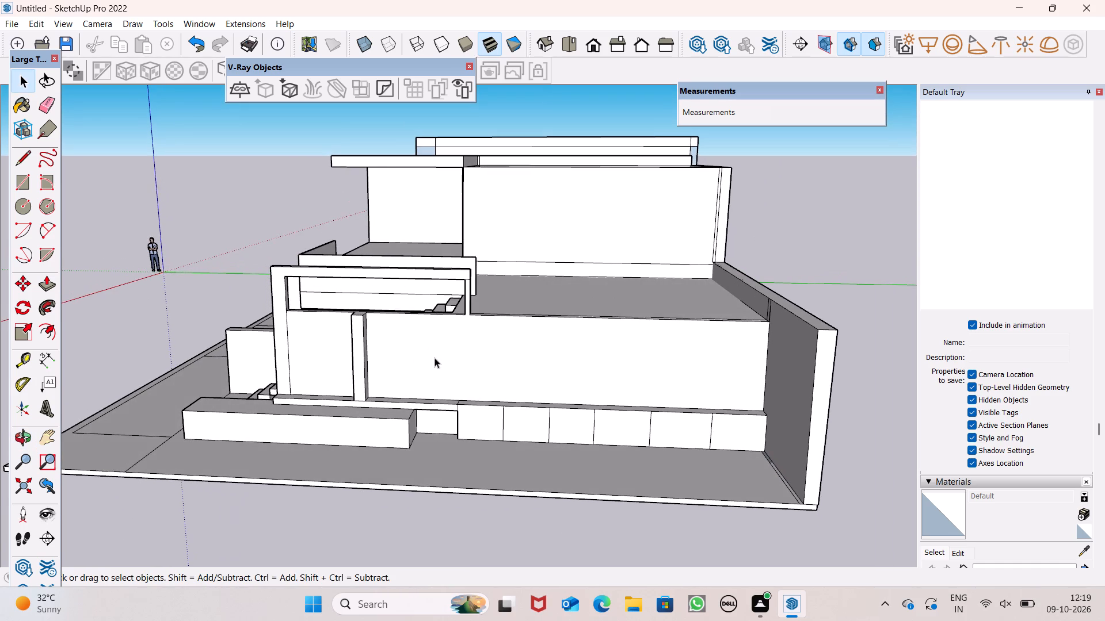
middle_click_drag(417, 351, 323, 373)
scroll(303, 345, "up", 2)
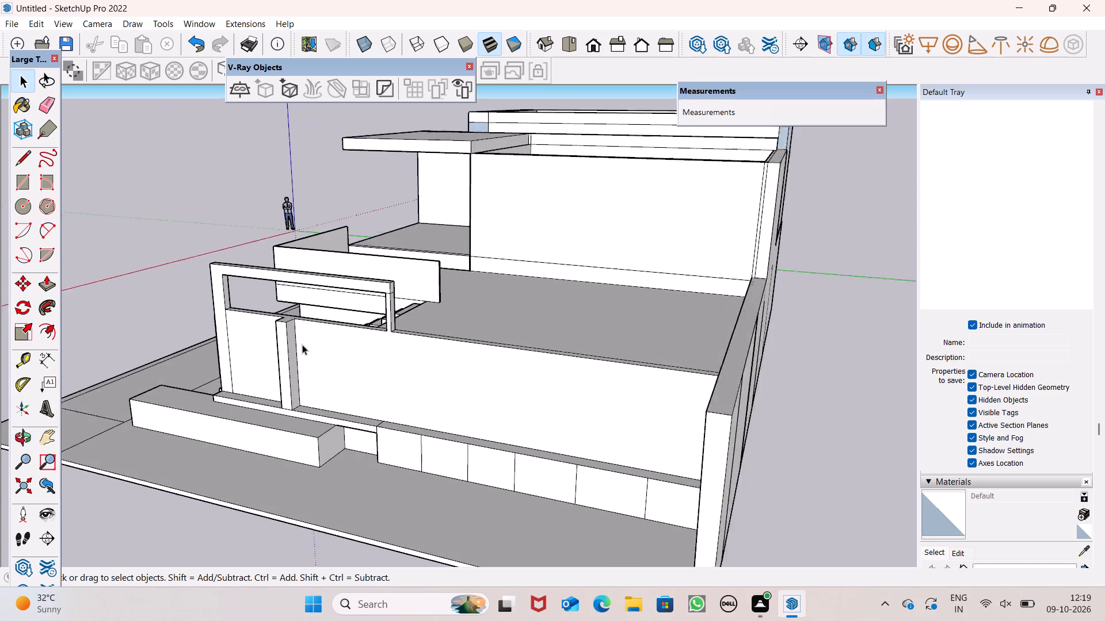
scroll(302, 344, "up", 4)
middle_click_drag(278, 350, 266, 382)
scroll(266, 382, "up", 5)
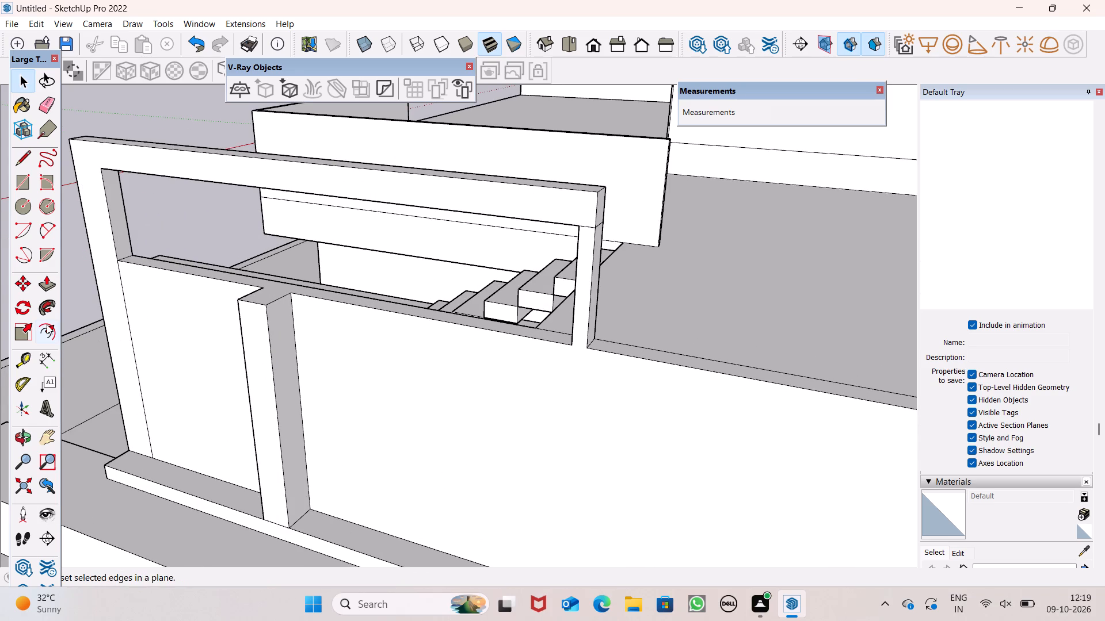
Push the side face of the pillar dividing the outer wall inward to make the pillar narrower.
left_click(47, 291)
scroll(317, 358, "up", 1)
scroll(317, 358, "down", 1)
scroll(317, 358, "up", 2)
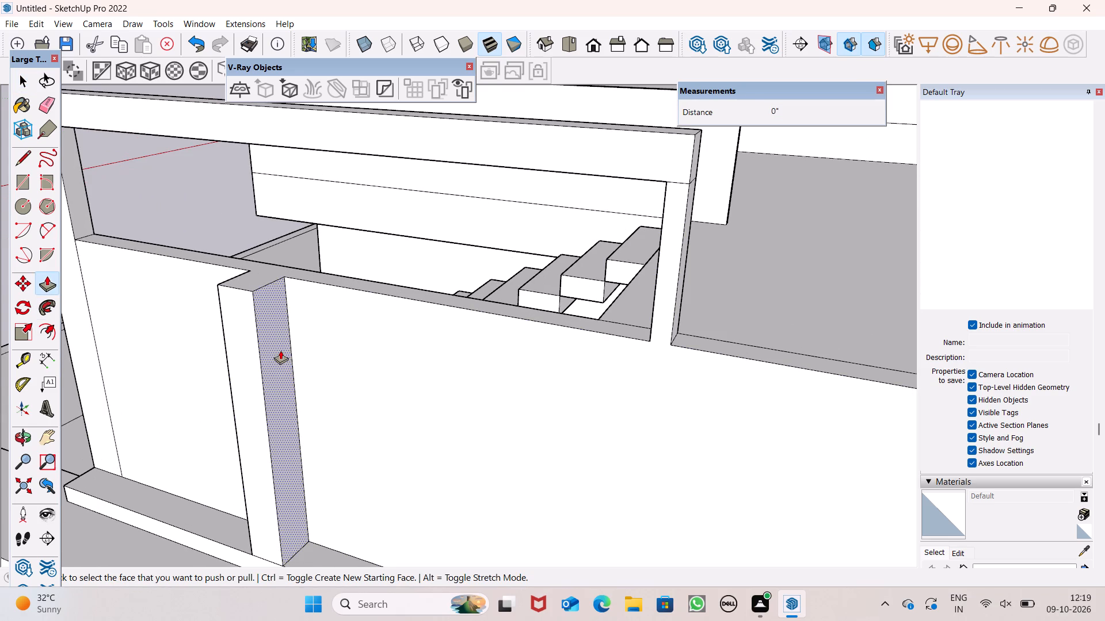
left_click_drag(280, 350, 271, 344)
left_click(271, 344)
double_click(266, 344)
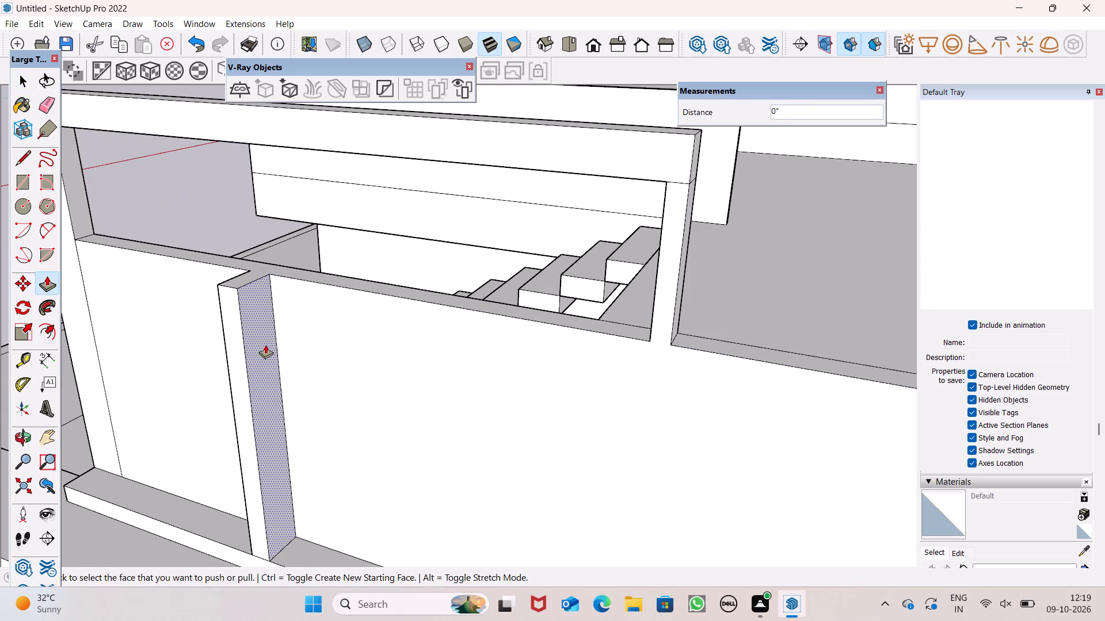
Examine the whole house from the front, at a low angle, from above and from the stair side.
scroll(380, 339, "down", 13)
middle_click_drag(451, 365, 582, 333)
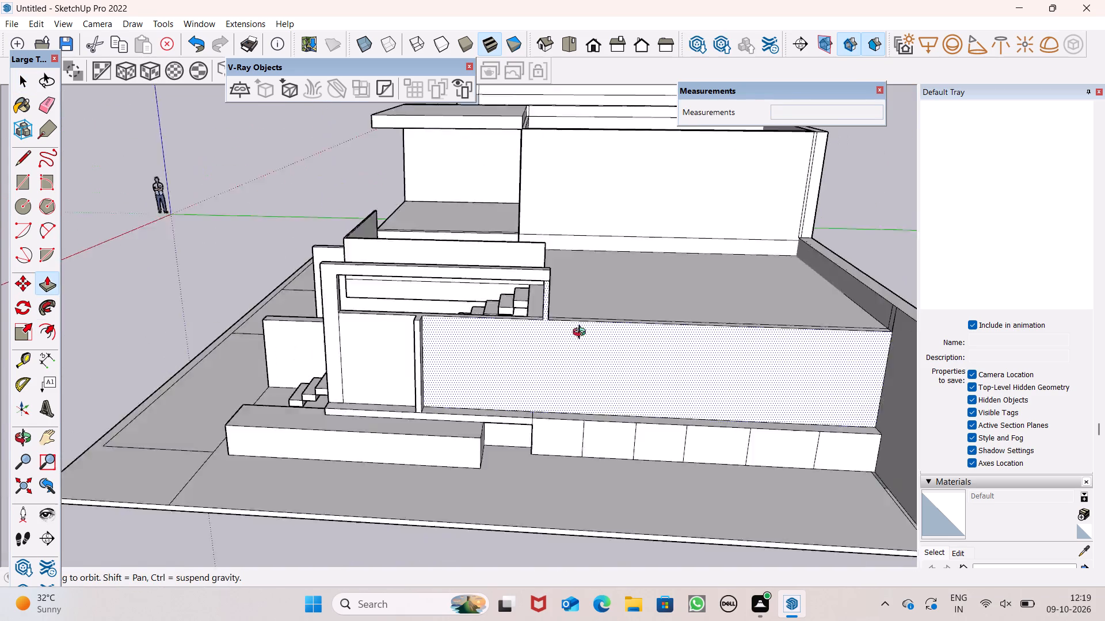
middle_click_drag(582, 333, 581, 325)
scroll(496, 294, "down", 3)
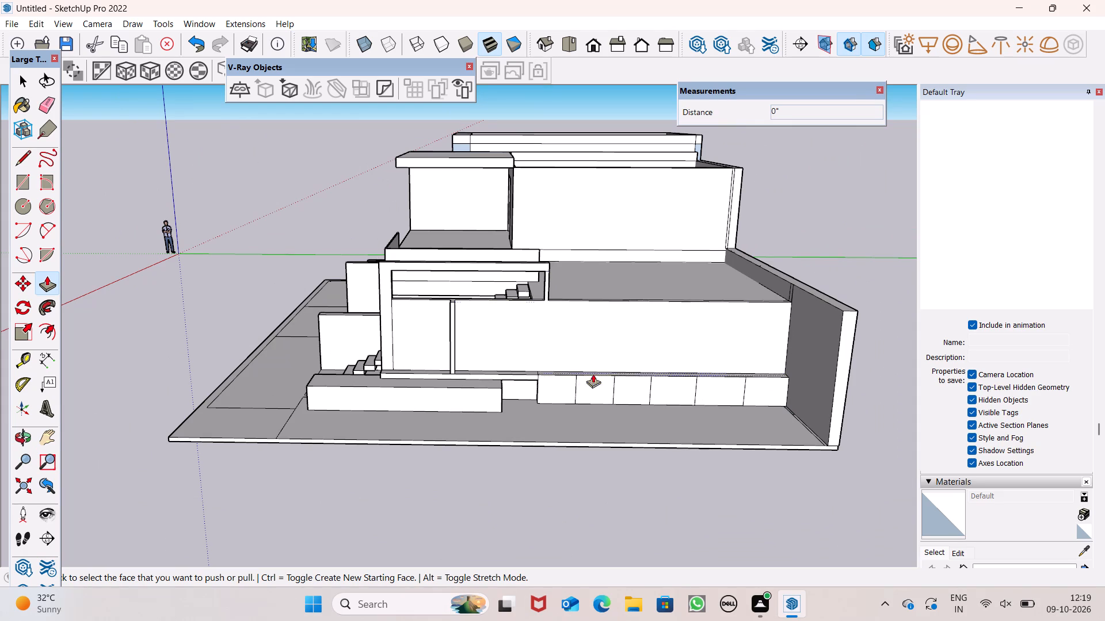
scroll(337, 293, "down", 2)
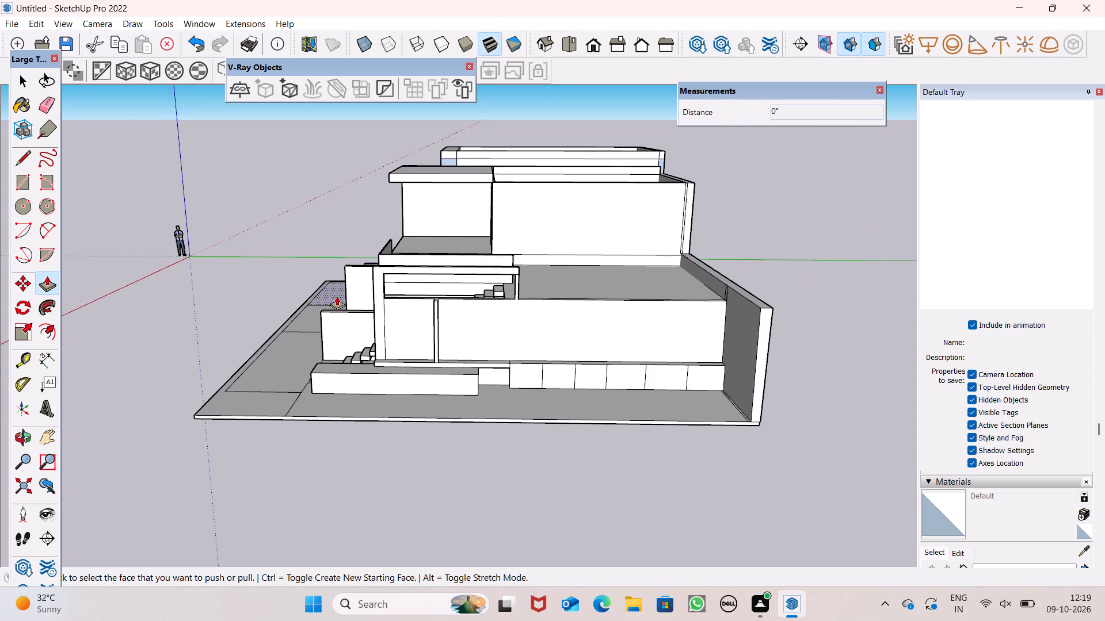
scroll(337, 296, "down", 1)
middle_click_drag(458, 385, 435, 327)
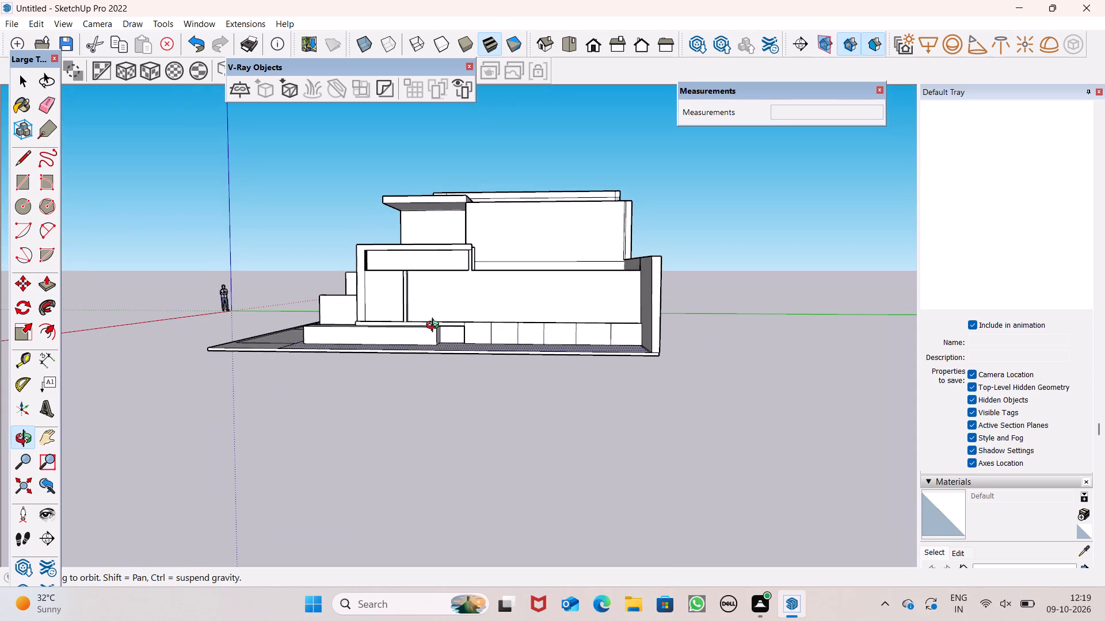
middle_click_drag(435, 327, 482, 407)
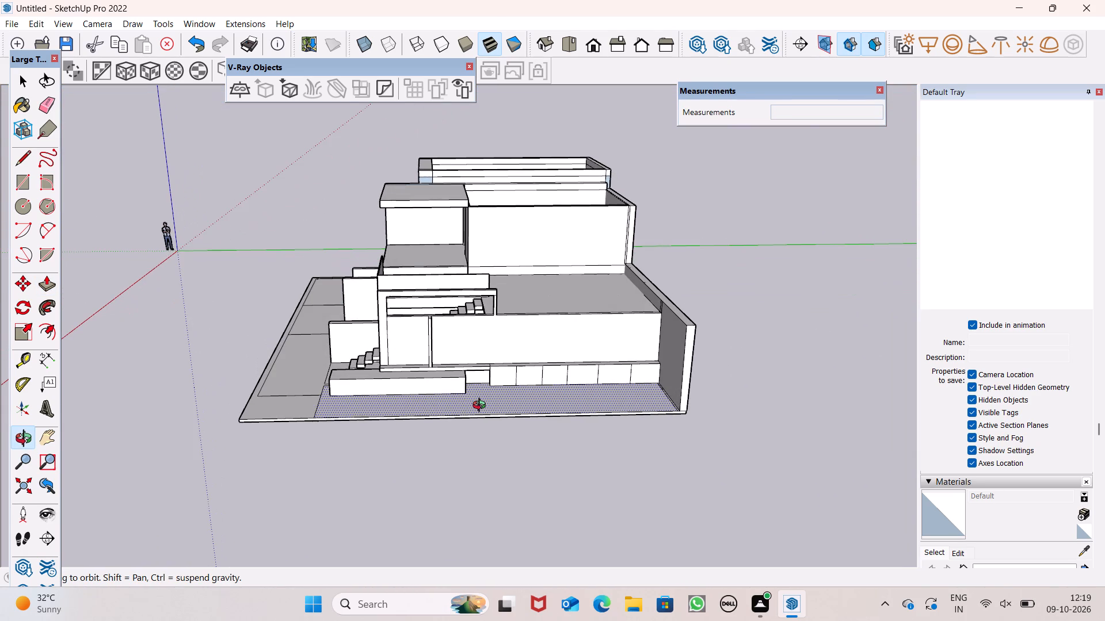
middle_click_drag(482, 407, 490, 411)
scroll(430, 398, "down", 2)
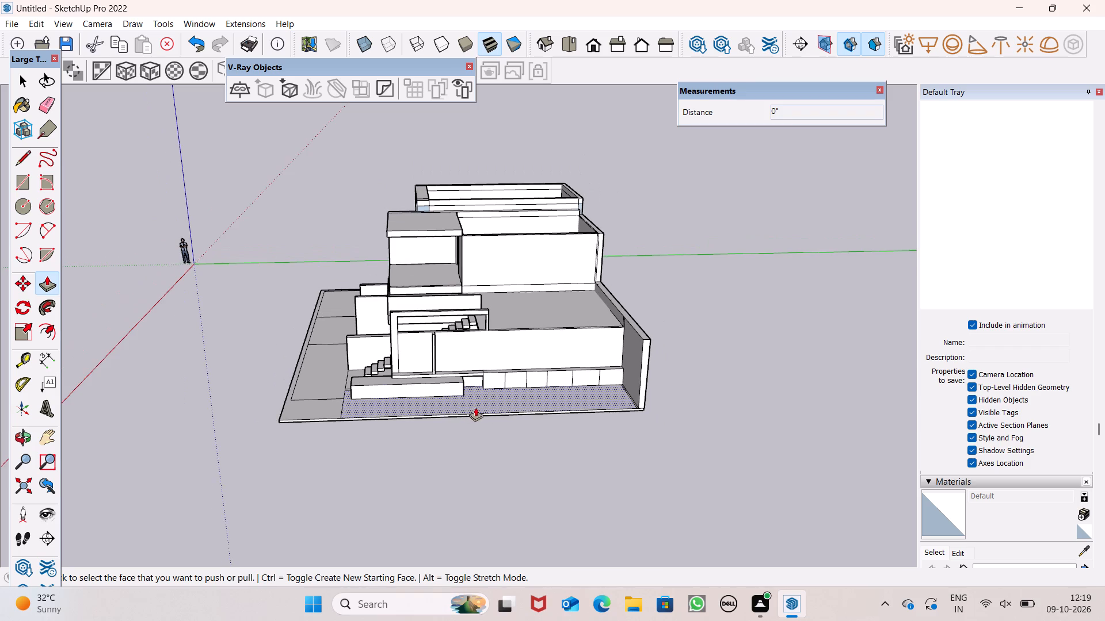
middle_click_drag(498, 436, 637, 377)
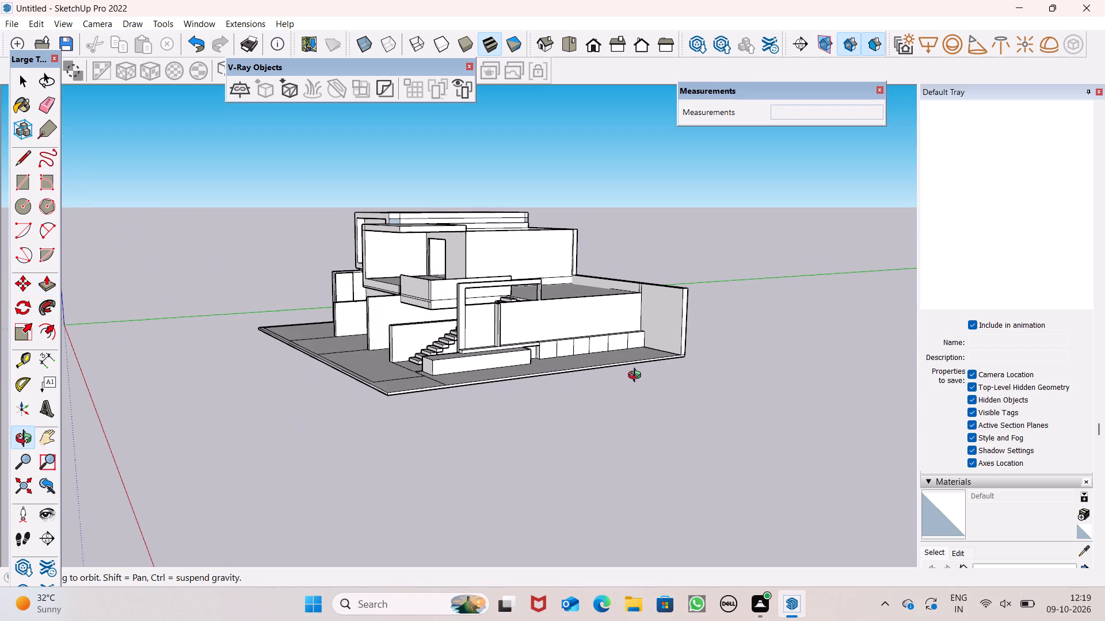
middle_click_drag(637, 377, 417, 467)
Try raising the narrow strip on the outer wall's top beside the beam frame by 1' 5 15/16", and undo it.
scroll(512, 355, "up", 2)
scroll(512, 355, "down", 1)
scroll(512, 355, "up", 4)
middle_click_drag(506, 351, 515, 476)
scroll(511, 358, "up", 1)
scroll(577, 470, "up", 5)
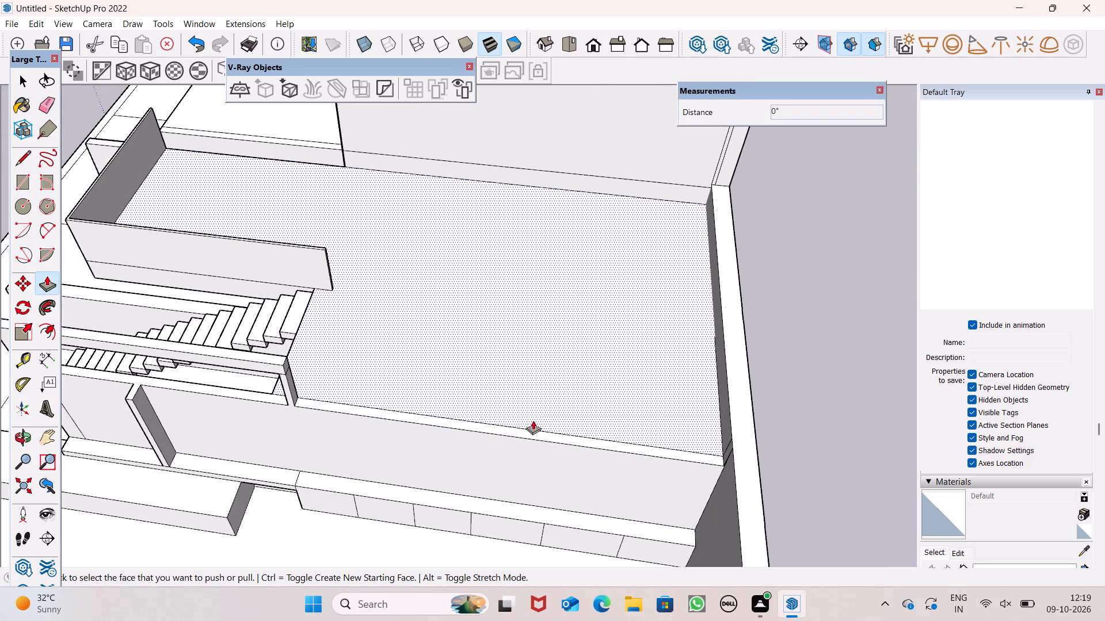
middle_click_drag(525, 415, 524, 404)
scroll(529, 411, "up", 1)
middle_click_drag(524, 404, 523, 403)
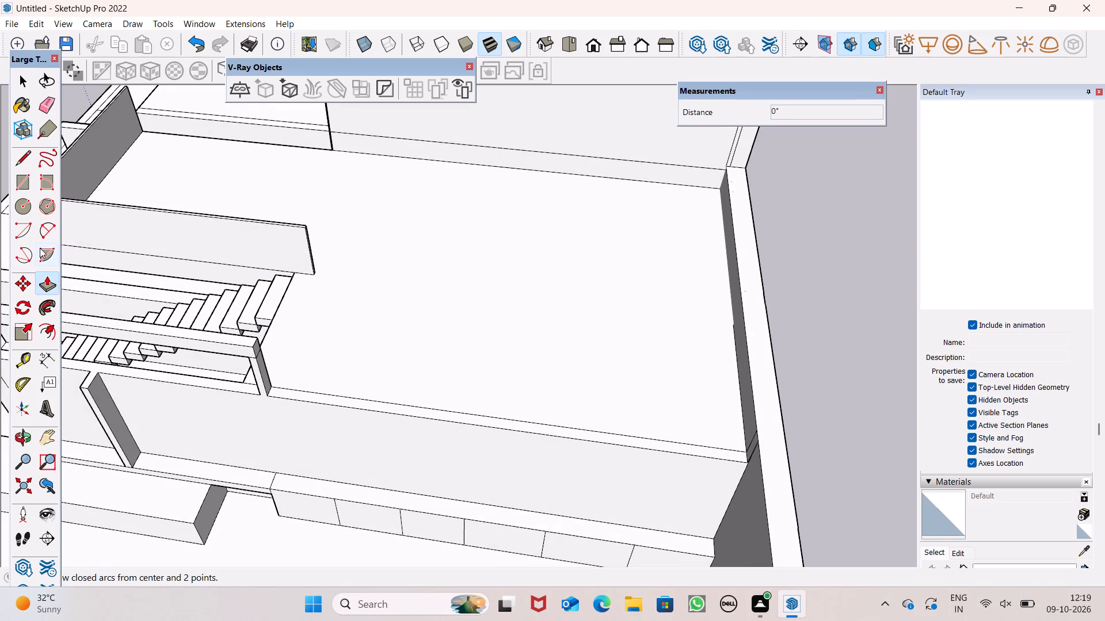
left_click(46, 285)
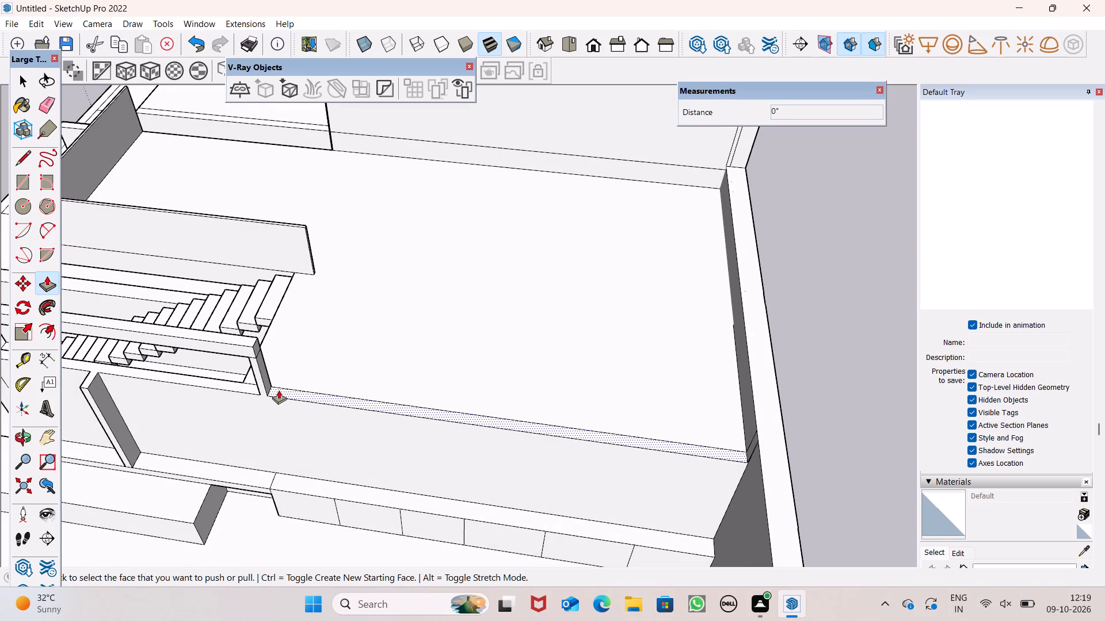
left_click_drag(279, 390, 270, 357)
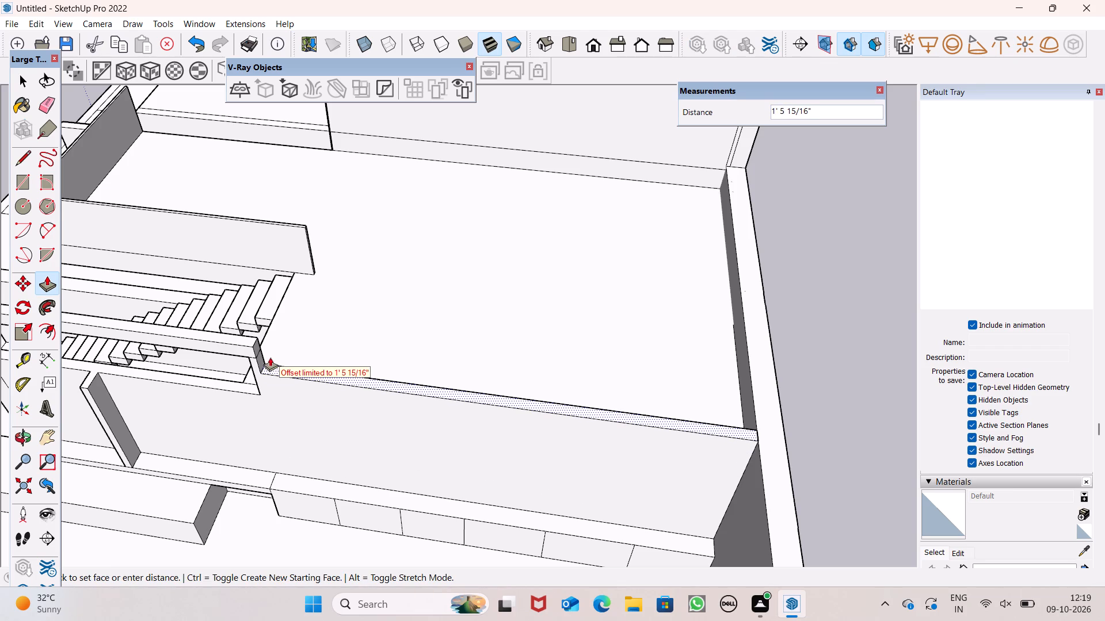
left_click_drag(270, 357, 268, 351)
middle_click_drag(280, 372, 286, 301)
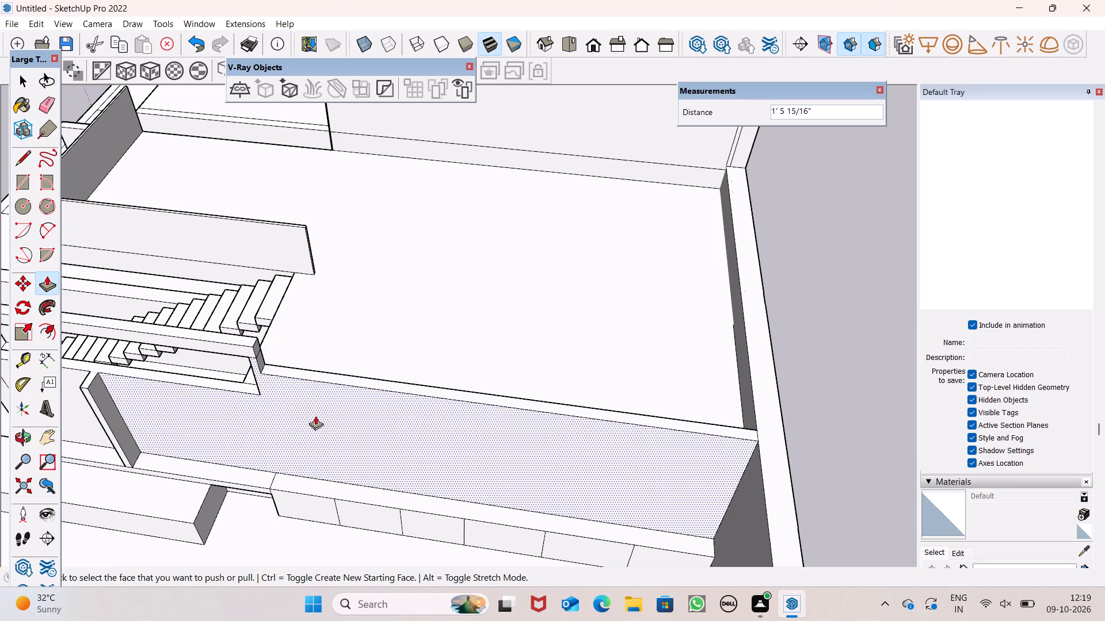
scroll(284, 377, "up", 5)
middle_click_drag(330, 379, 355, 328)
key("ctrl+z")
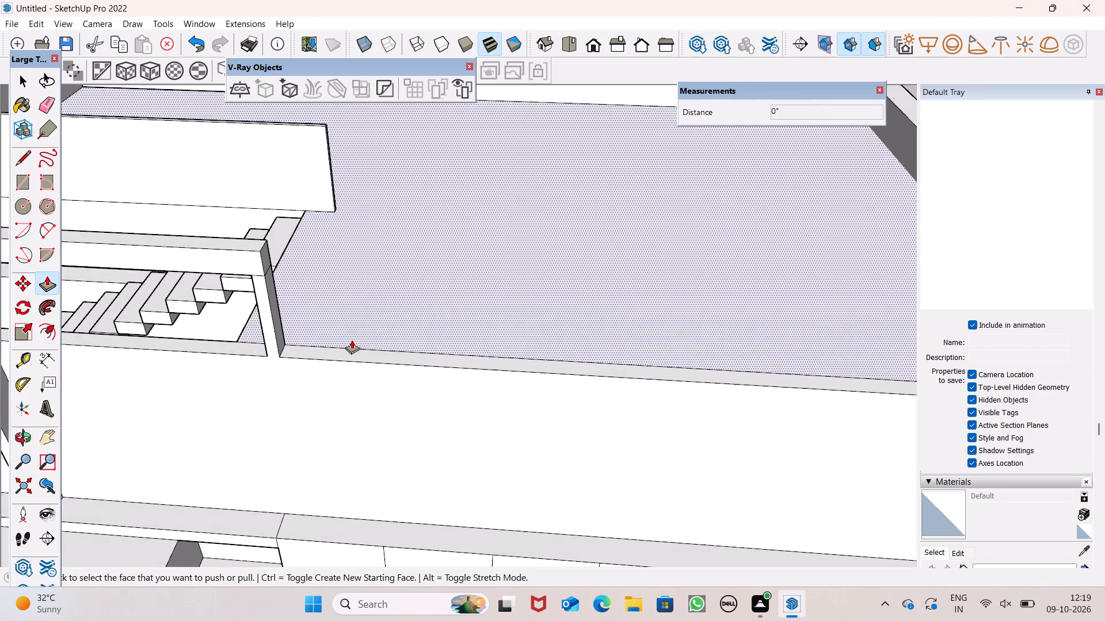
Raise the outer wall's narrow top strip 2' 1 15/16" as a parapet, with a separate 3" cap above it.
left_click_drag(333, 352, 329, 293)
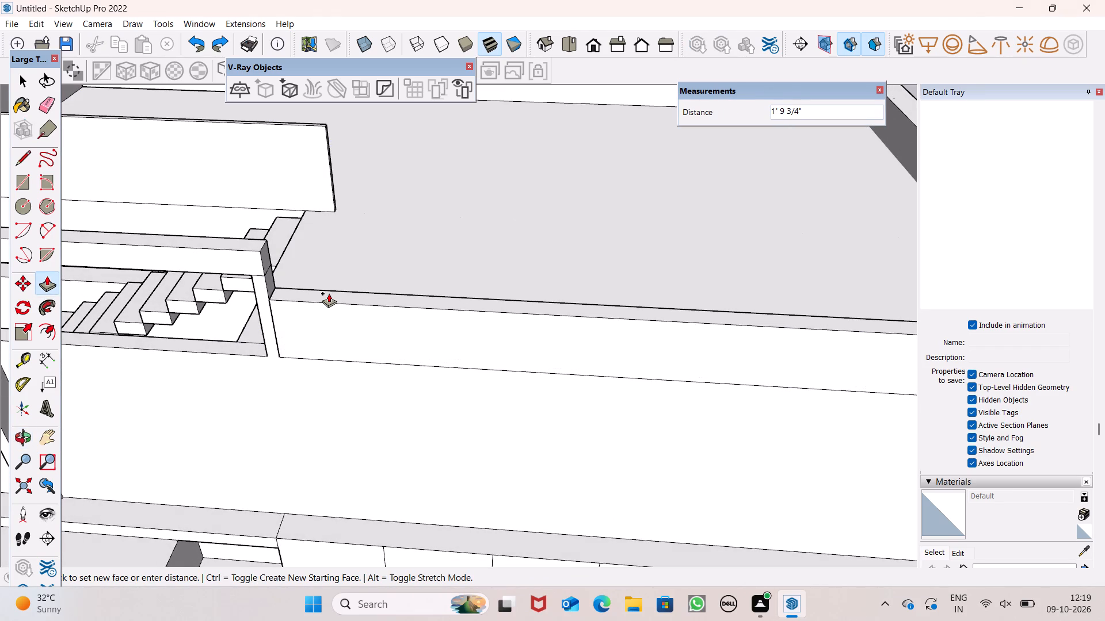
left_click_drag(329, 293, 329, 293)
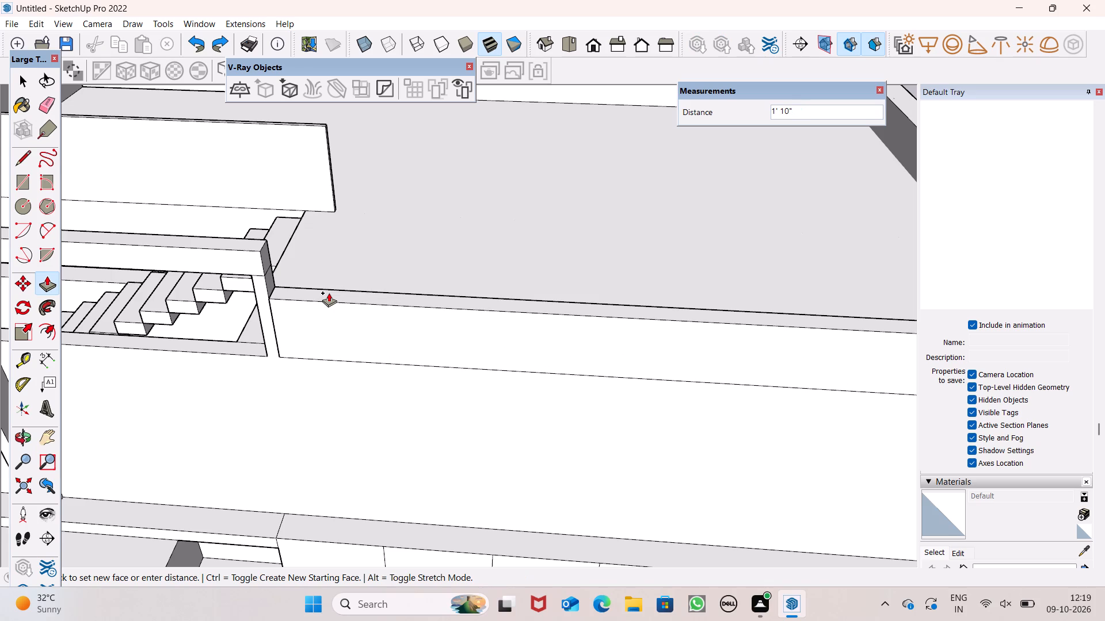
left_click_drag(329, 293, 329, 281)
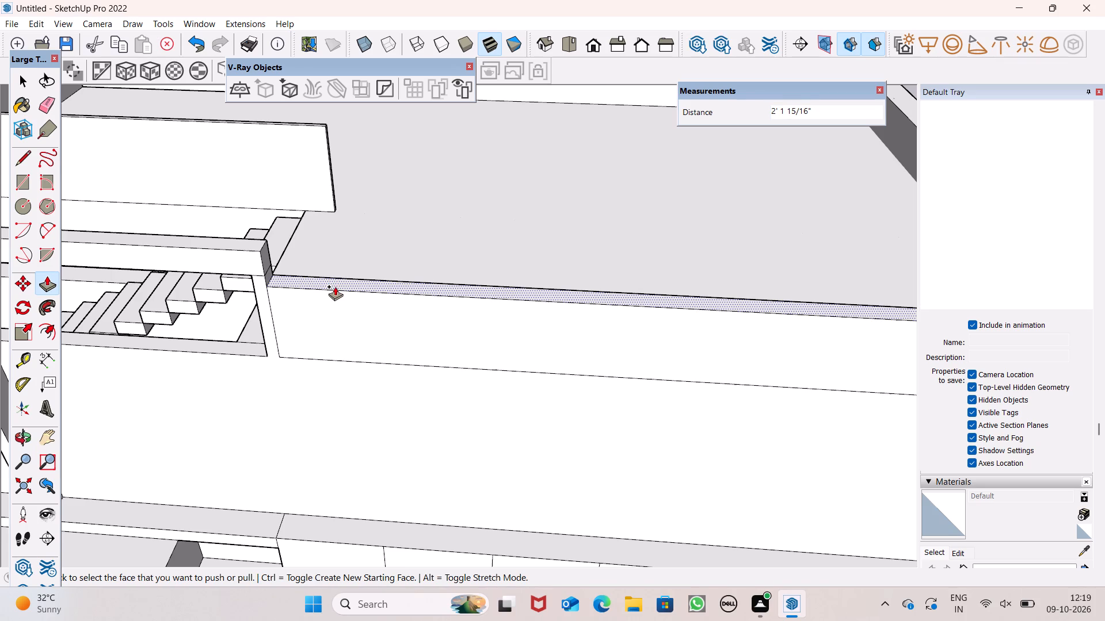
left_click_drag(330, 281, 327, 273)
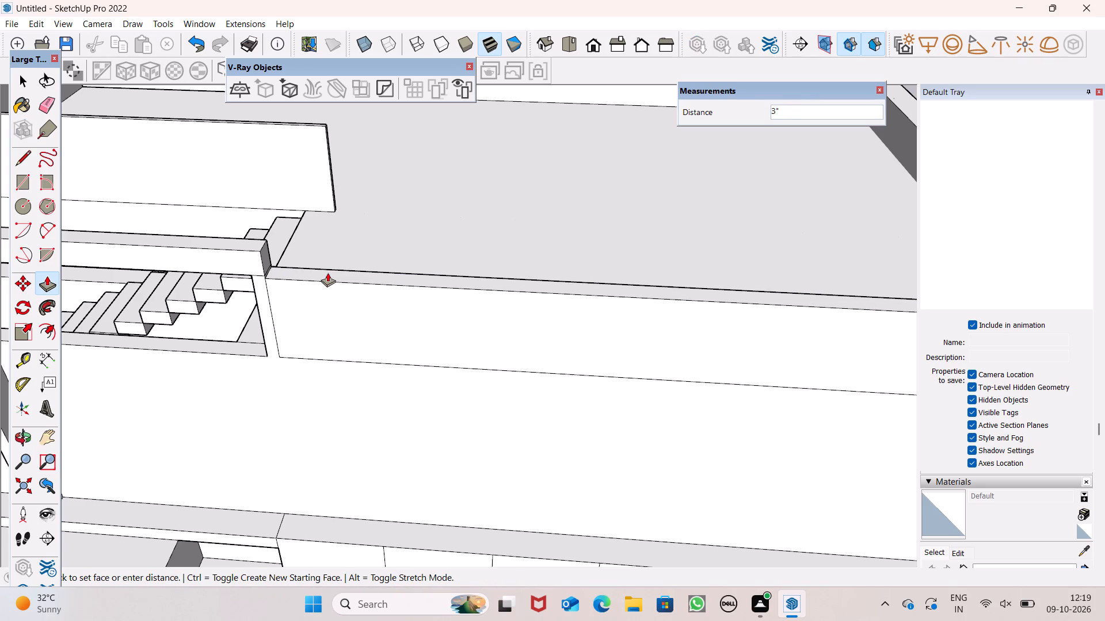
left_click_drag(327, 273, 327, 273)
key("space")
Paint the parapet's outer face below the cap with Translucent Glass Gray from the Glass and Mirrors materials.
scroll(345, 290, "down", 6)
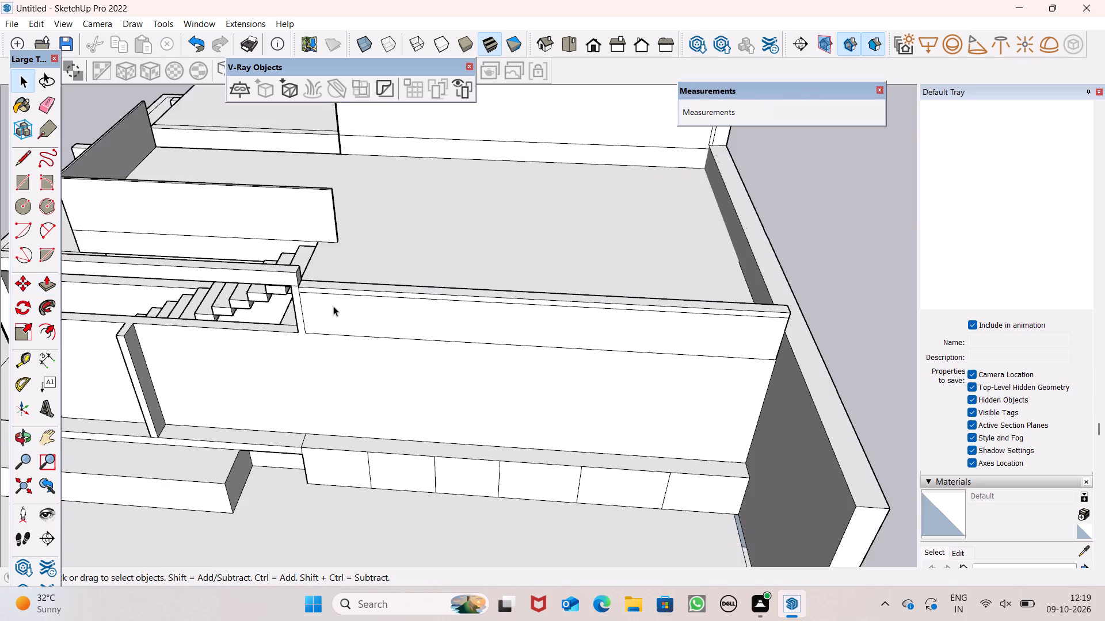
scroll(334, 307, "down", 2)
scroll(964, 471, "down", 6)
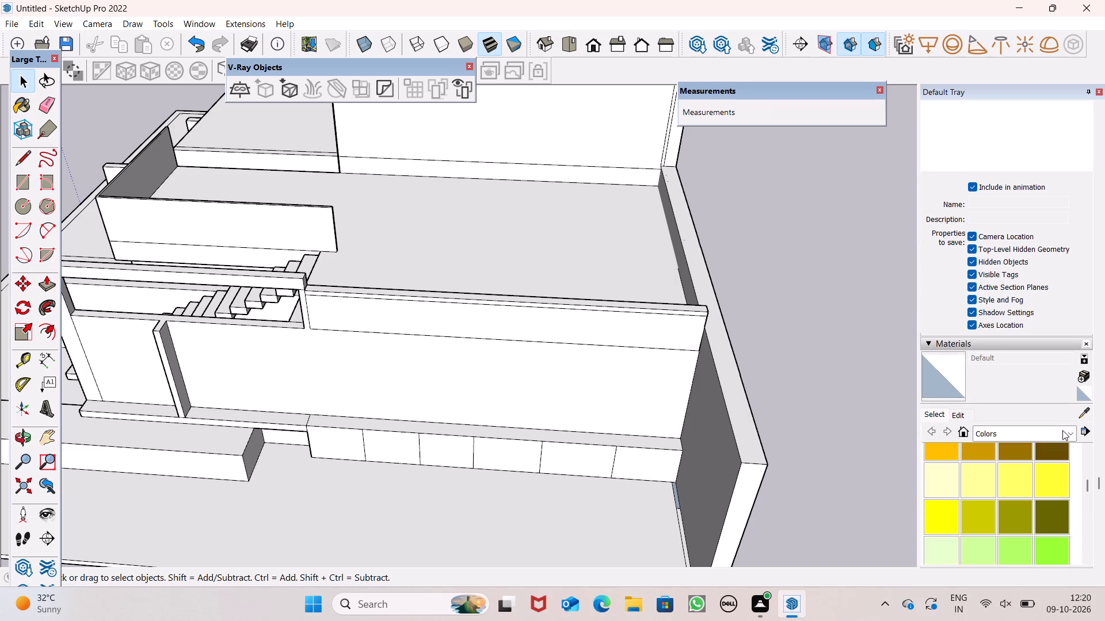
left_click(1066, 428)
left_click(1004, 300)
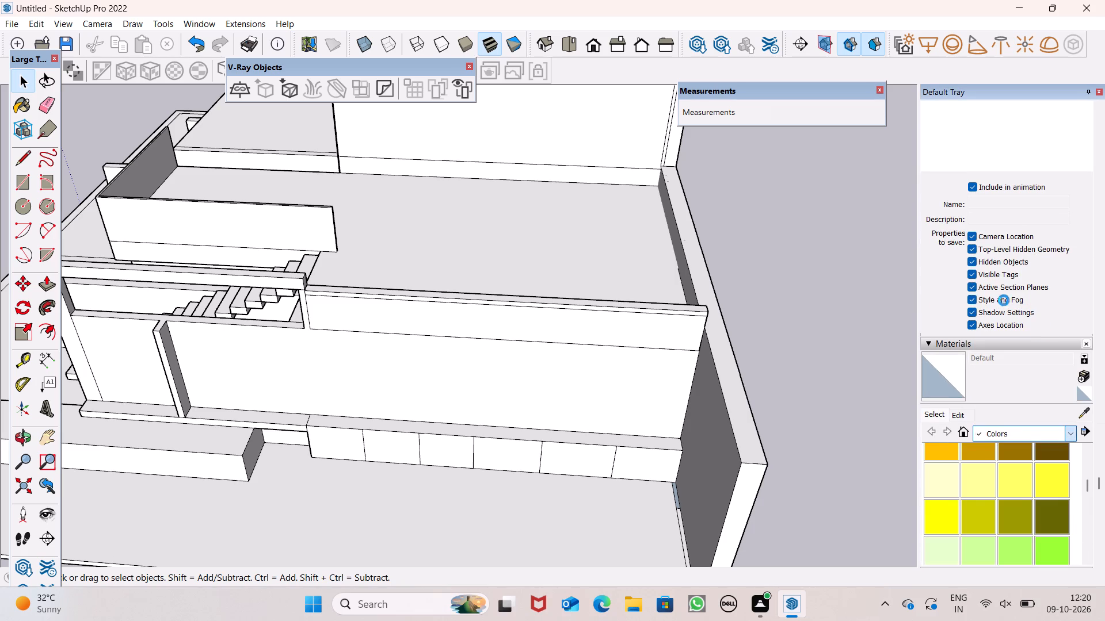
left_click(1042, 515)
left_click(1044, 503)
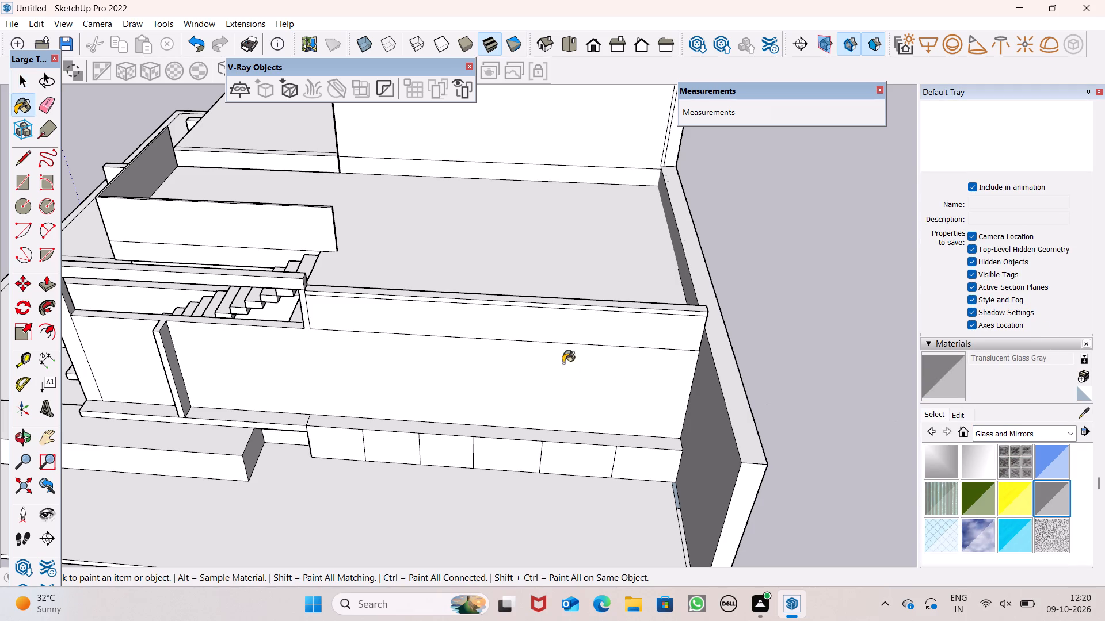
left_click(508, 332)
Erase the short vertical edge dividing the parapet's inner face on the terrace side.
middle_click_drag(619, 352, 12, 499)
scroll(235, 285, "up", 2)
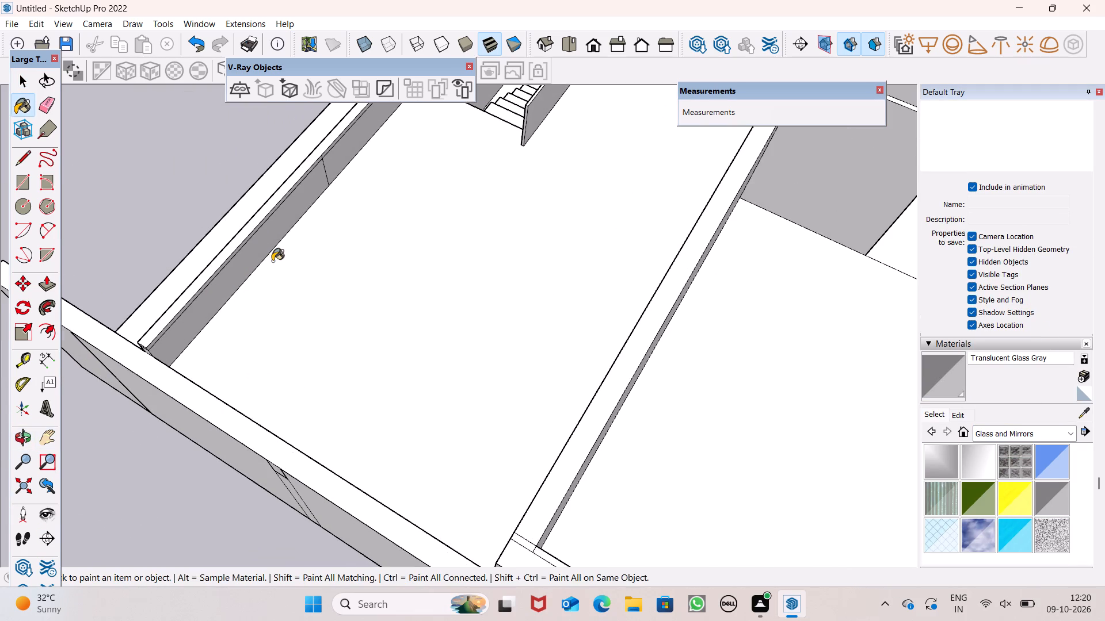
left_click(48, 90)
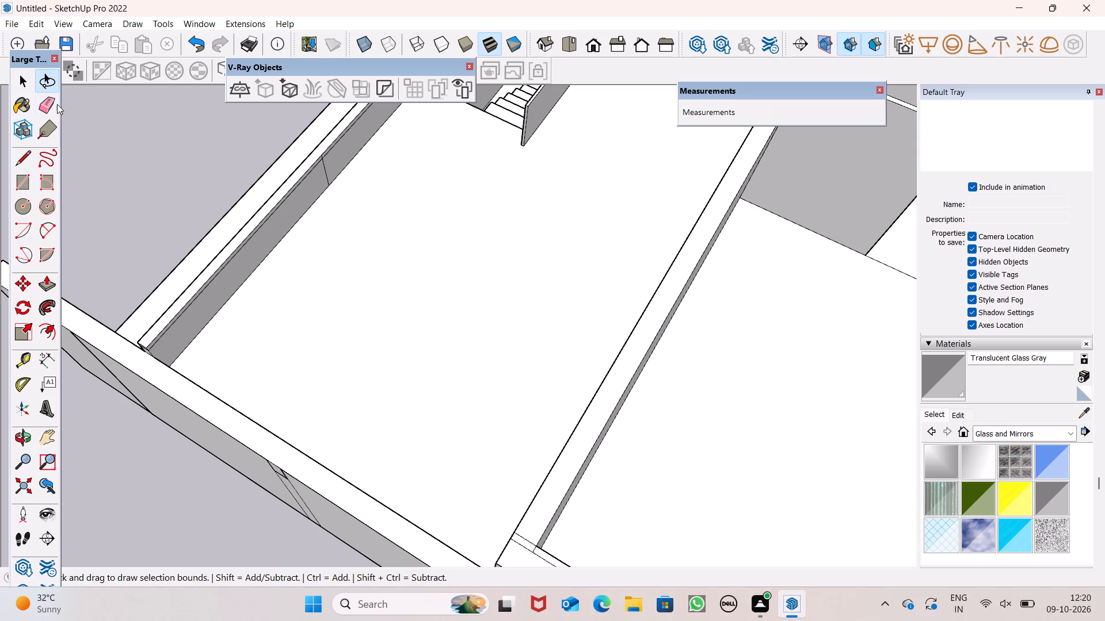
left_click(52, 102)
scroll(319, 148, "up", 6)
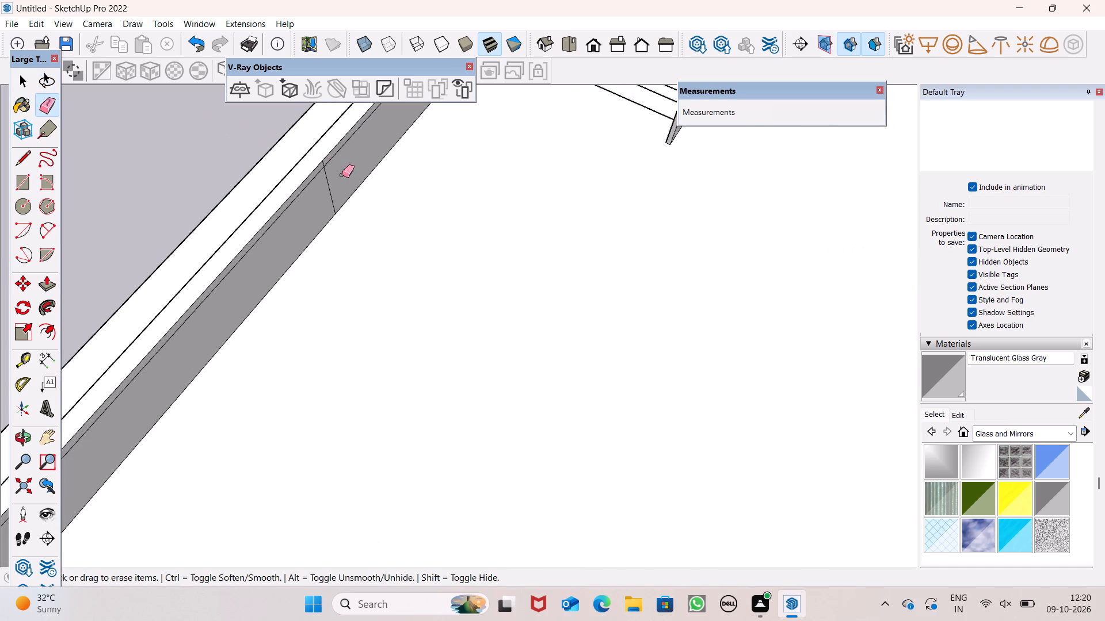
middle_click_drag(349, 176, 245, 140)
scroll(314, 136, "up", 5)
scroll(361, 218, "down", 7)
scroll(361, 147, "up", 12)
left_click_drag(349, 166, 345, 171)
left_click_drag(358, 196, 356, 202)
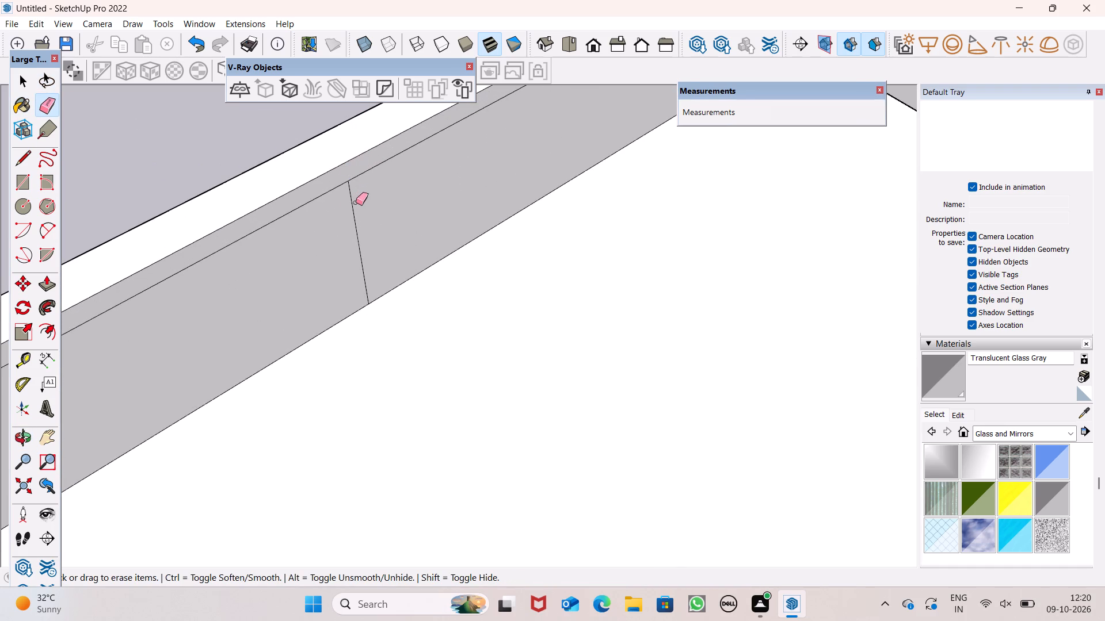
left_click_drag(356, 202, 344, 208)
Paint the parapet's inner face with Translucent Glass Gray.
left_click(936, 384)
left_click(343, 228)
Paint the top face of the terrace parapet's cap with Metal Seamed from the Metal materials.
scroll(428, 278, "down", 1)
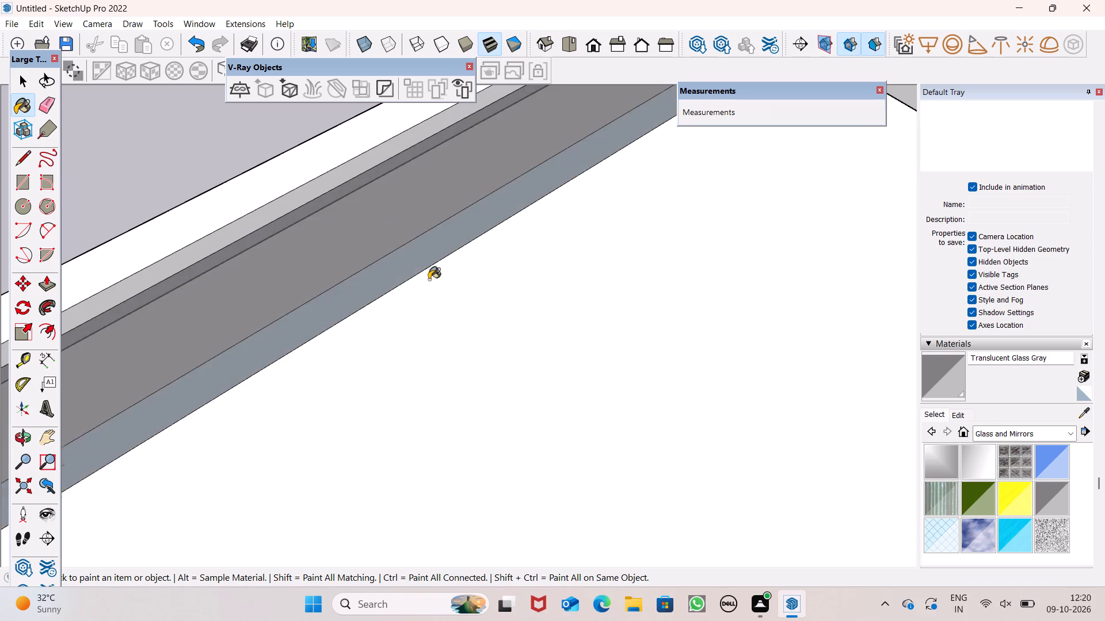
scroll(429, 279, "down", 8)
middle_click_drag(486, 308, 830, 285)
middle_click_drag(694, 321, 939, 310)
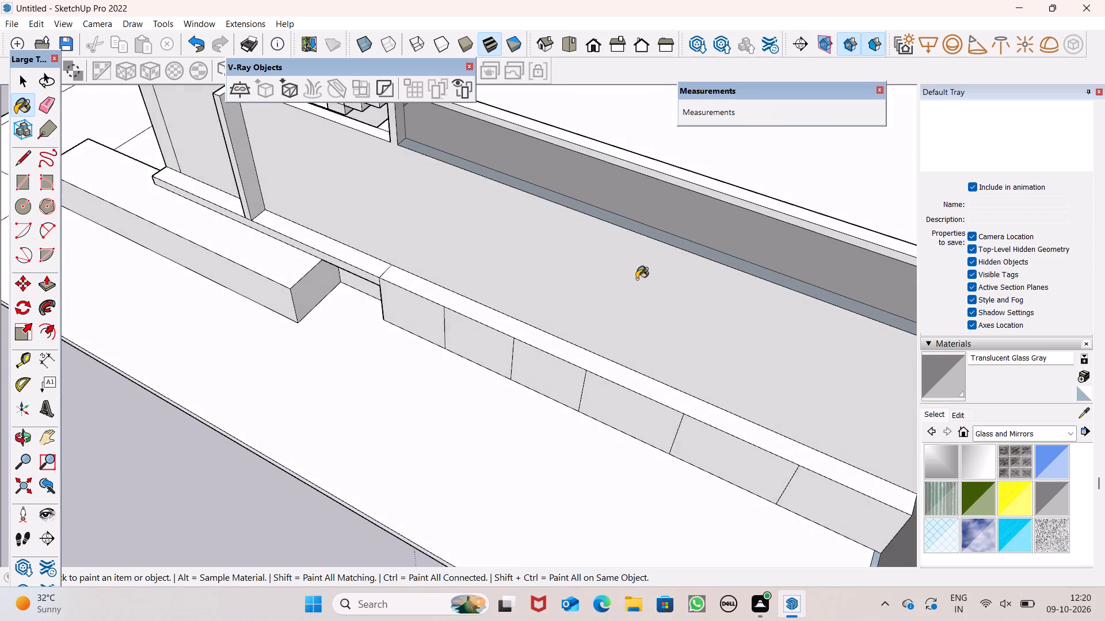
scroll(611, 278, "down", 4)
middle_click_drag(658, 300, 734, 192)
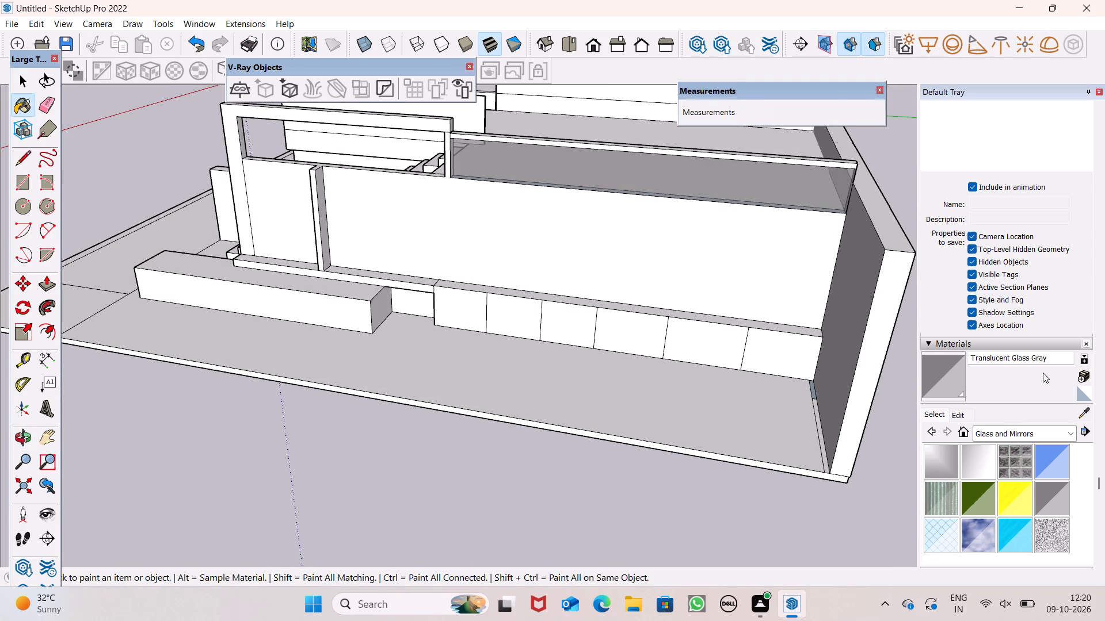
left_click(1062, 433)
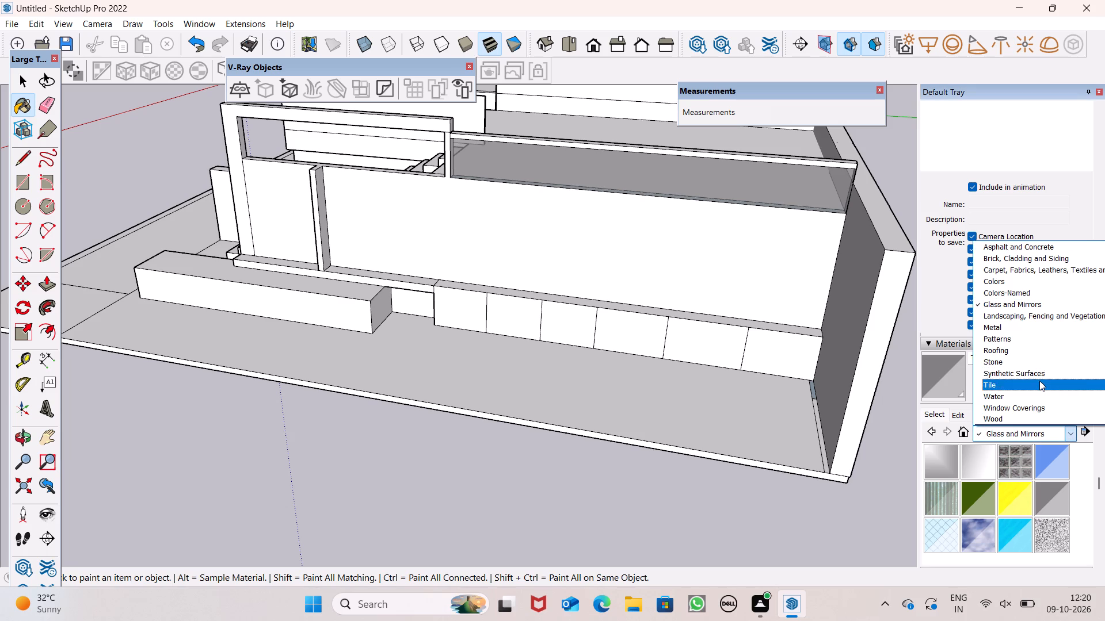
left_click(1036, 332)
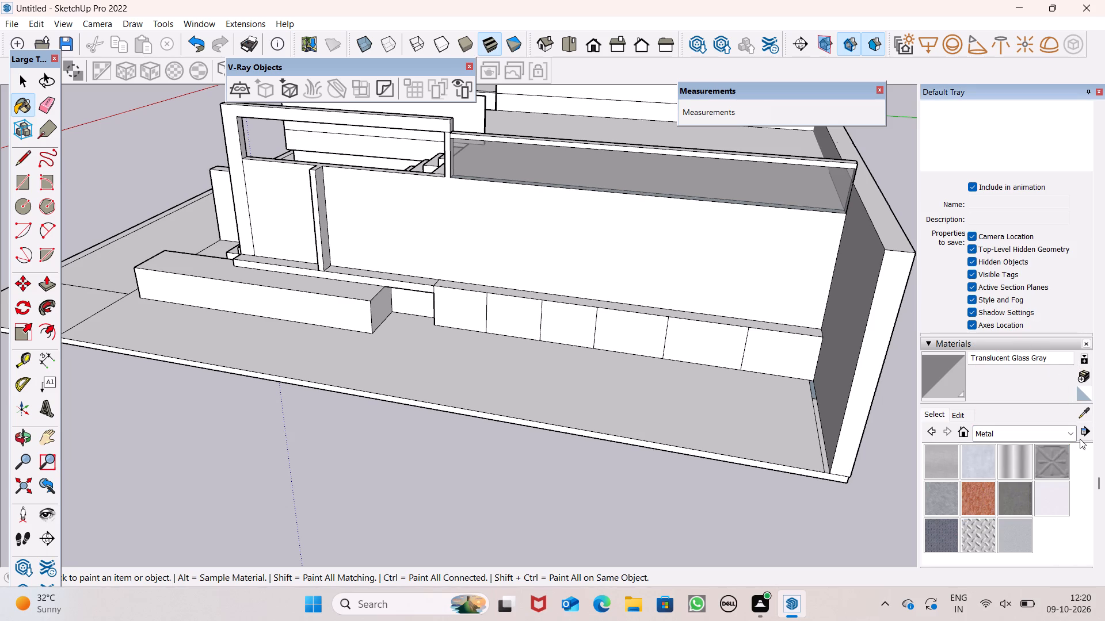
left_click(1024, 505)
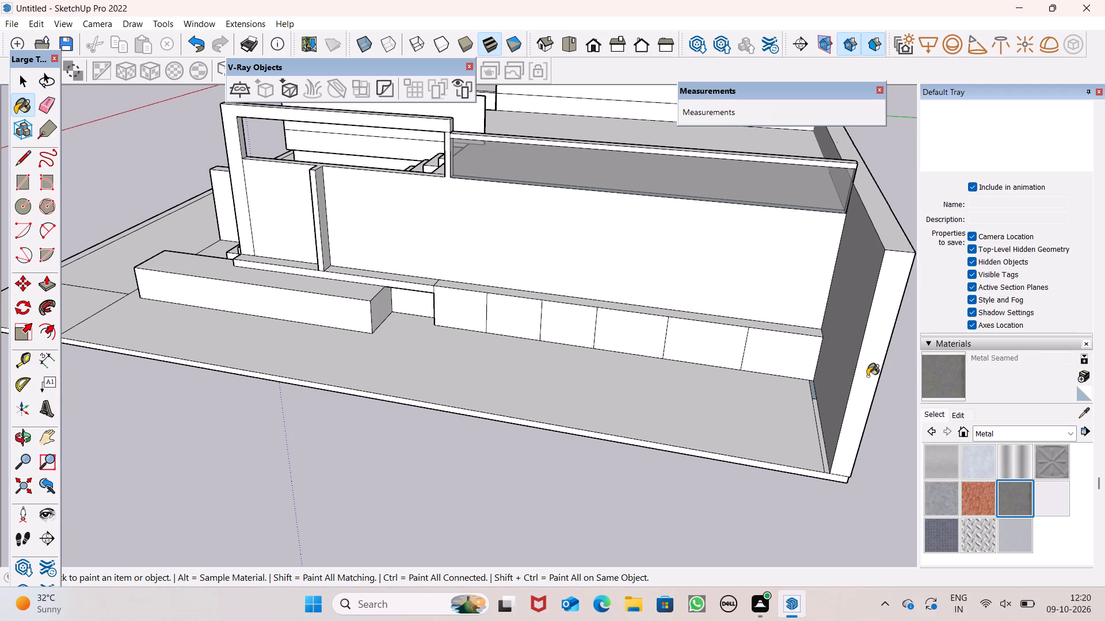
scroll(680, 239, "down", 3)
middle_click_drag(716, 235, 521, 401)
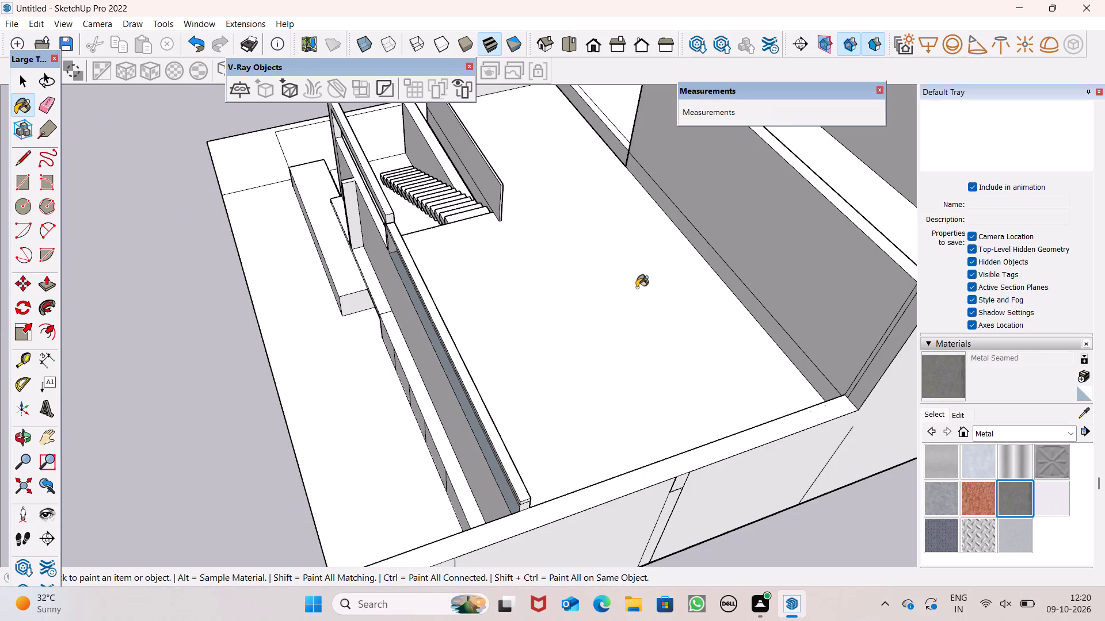
scroll(476, 471, "up", 6)
scroll(487, 489, "down", 1)
scroll(558, 523, "up", 8)
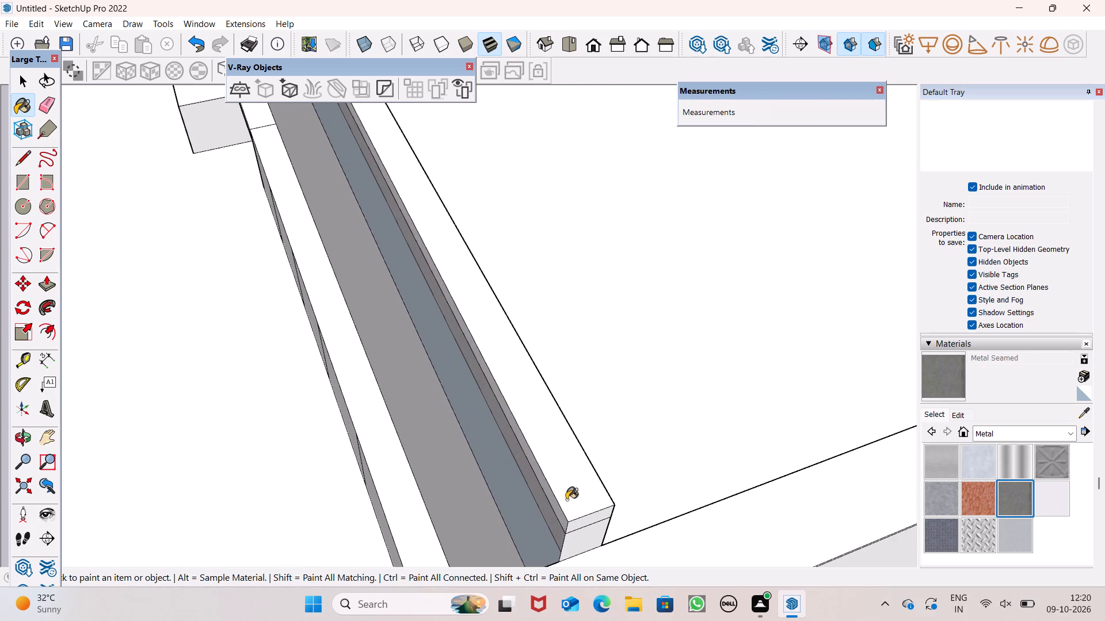
left_click(566, 498)
Paint the parapet cap's end face and both of its long side faces with Metal Seamed.
middle_click_drag(569, 522, 680, 337)
scroll(602, 460, "up", 1)
scroll(684, 489, "up", 3)
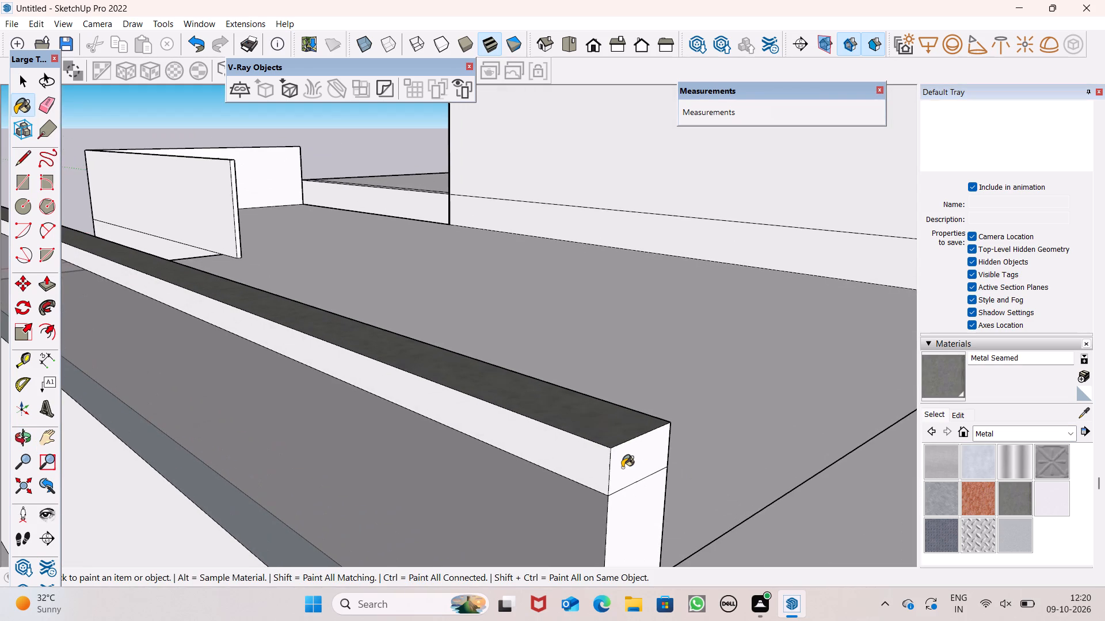
left_click(622, 467)
left_click(577, 467)
middle_click_drag(645, 457, 162, 405)
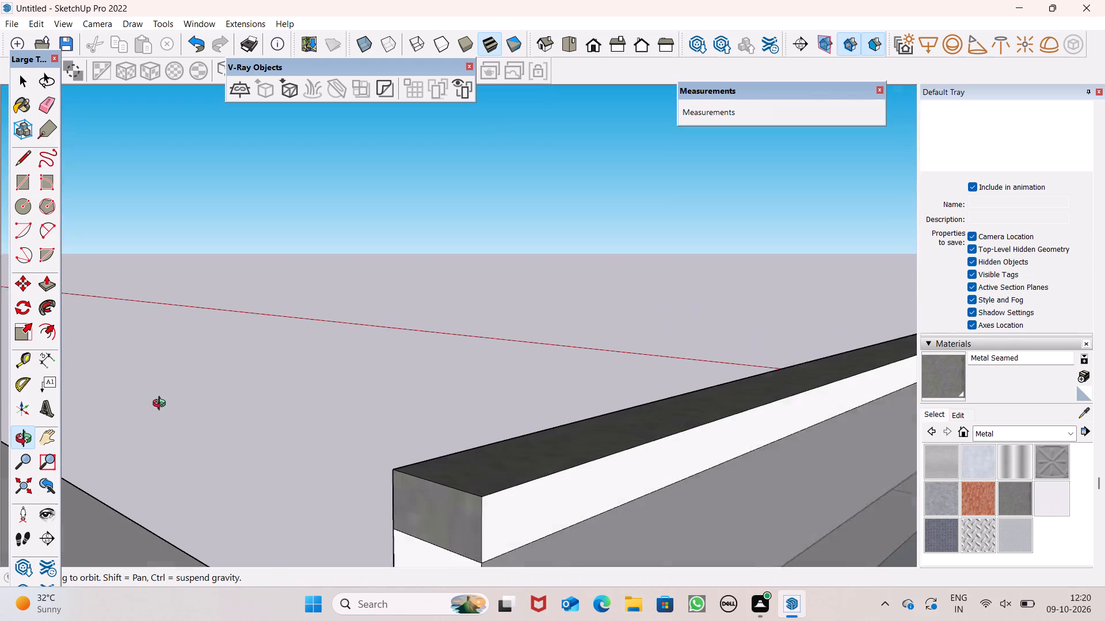
middle_click_drag(162, 405, 161, 405)
left_click(513, 515)
Paint the parapet's narrow end face below the cap with Metal Seamed.
scroll(380, 450, "down", 4)
middle_click_drag(412, 453, 436, 464)
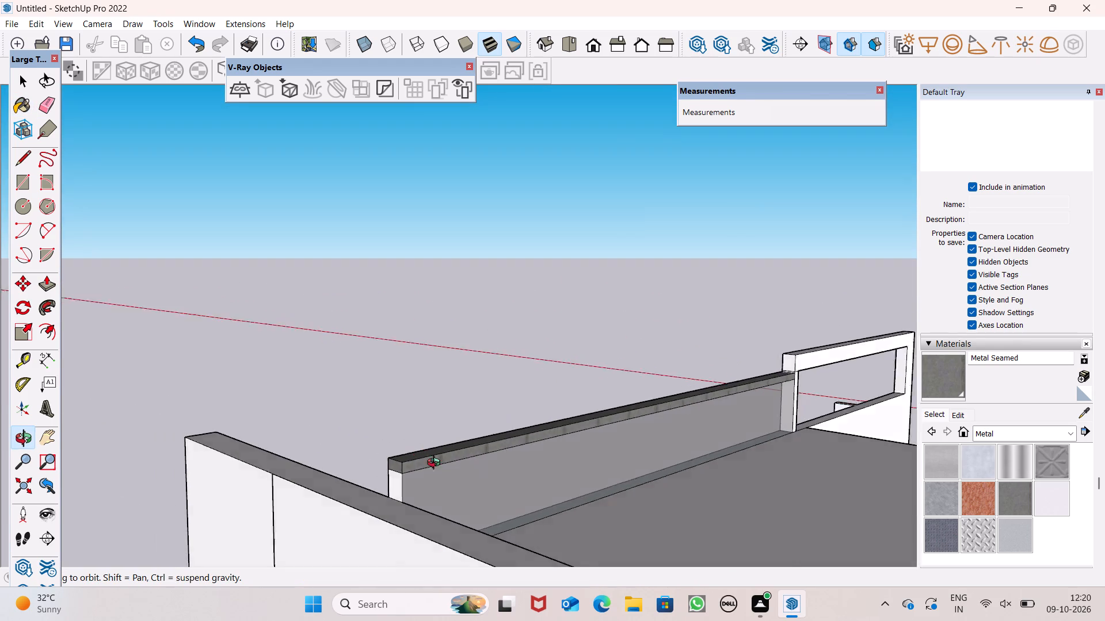
middle_click_drag(436, 464, 929, 441)
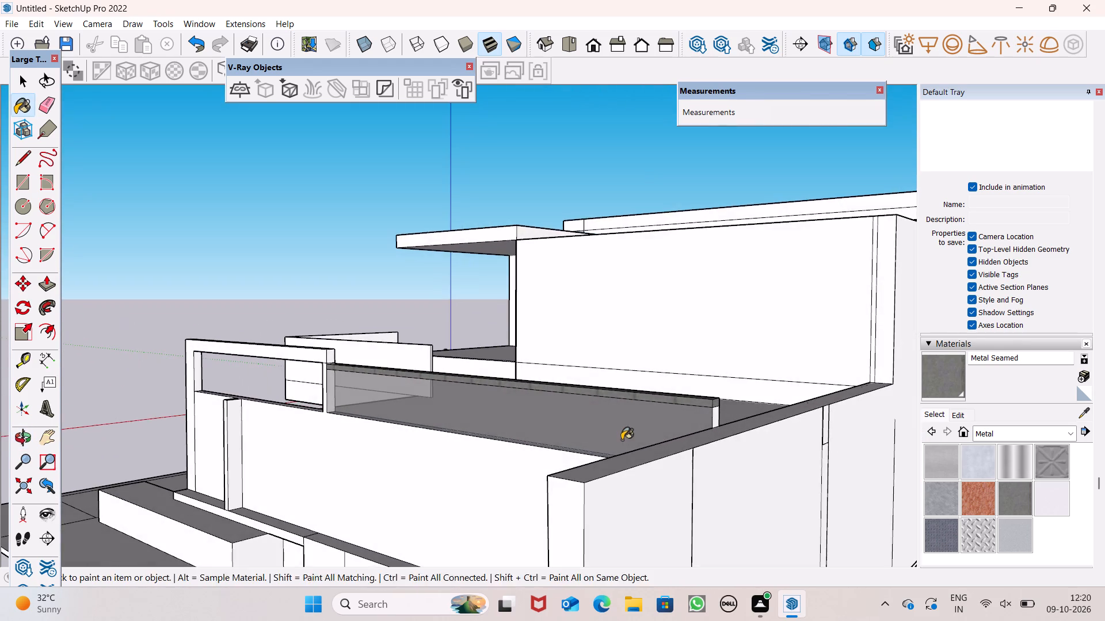
middle_click_drag(623, 449, 541, 461)
scroll(599, 462, "up", 3)
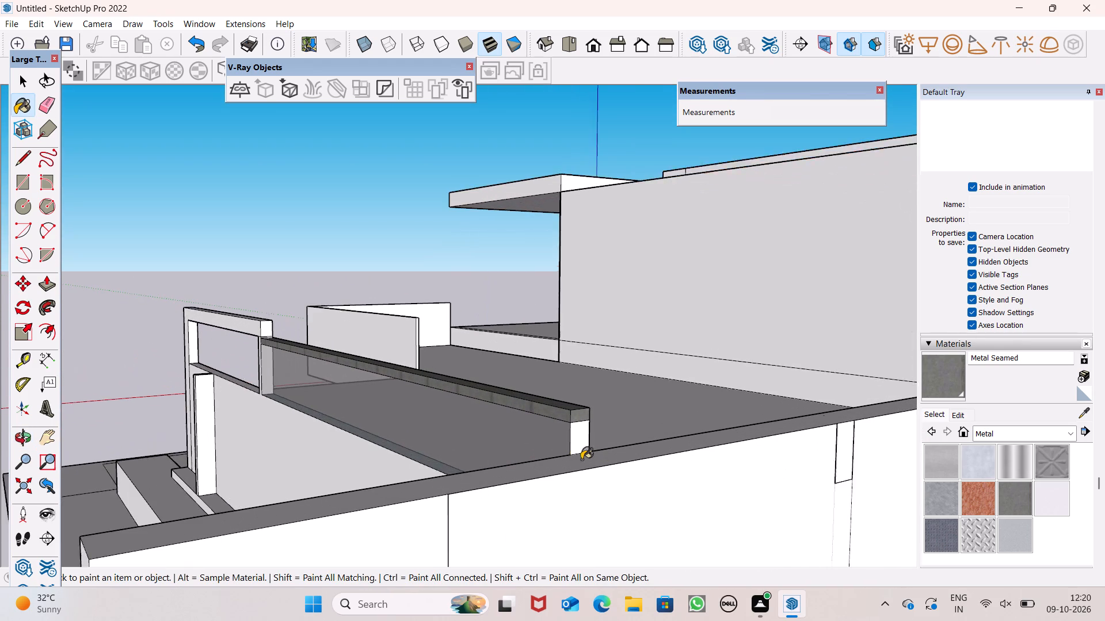
scroll(581, 459, "up", 2)
left_click(586, 443)
Paint the narrow wall panel between the beam frame's post and the slim pillar with Blinds Roman Hobbled Blue from Window Coverings.
scroll(521, 390, "down", 2)
middle_click_drag(601, 423, 653, 415)
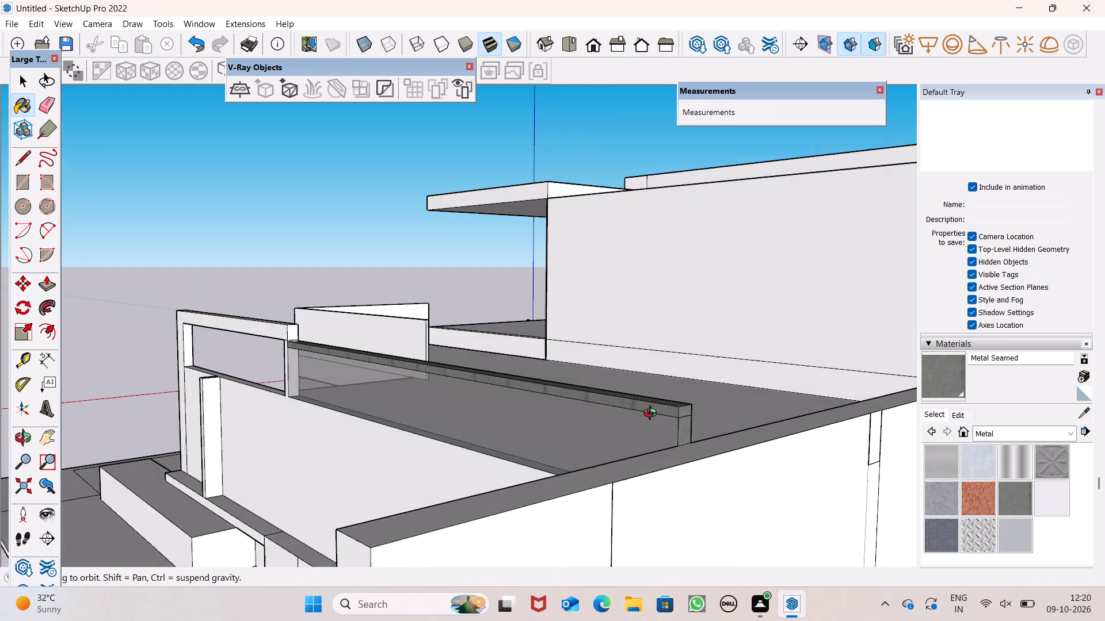
middle_click_drag(653, 415, 738, 413)
scroll(440, 356, "down", 1)
scroll(440, 356, "up", 1)
scroll(439, 356, "down", 2)
scroll(395, 341, "down", 3)
middle_click_drag(574, 465, 599, 476)
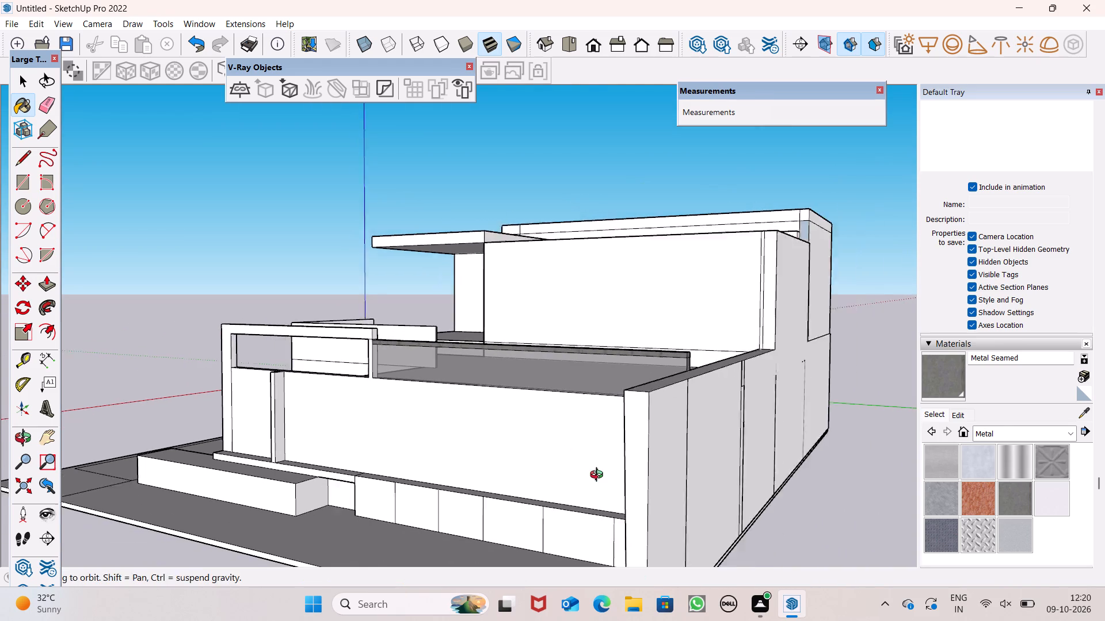
middle_click_drag(599, 476, 620, 484)
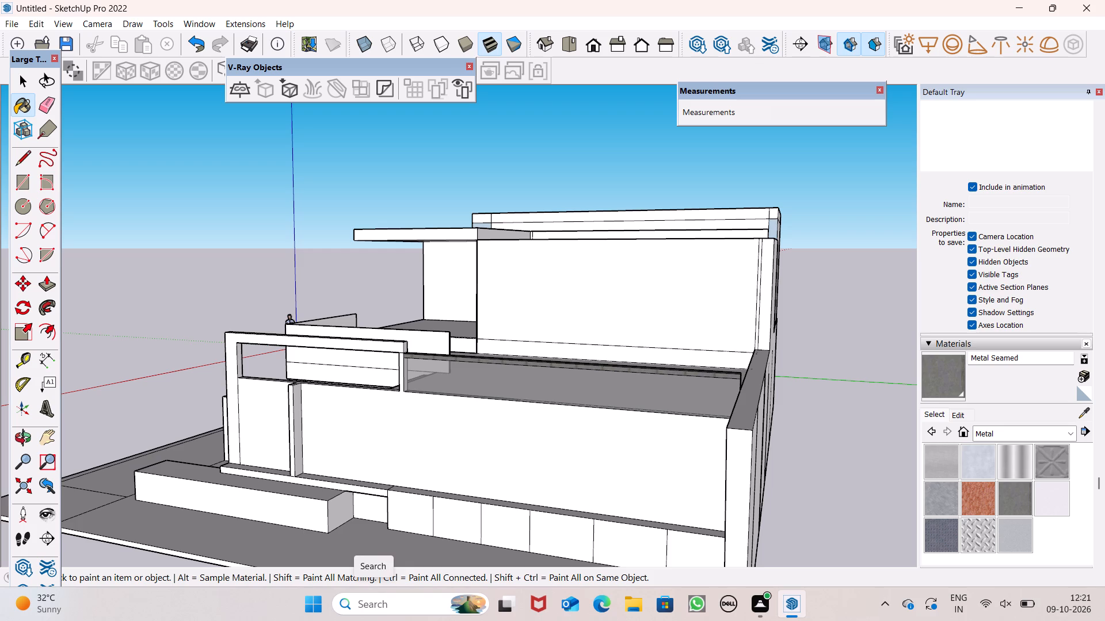
scroll(609, 344, "down", 2)
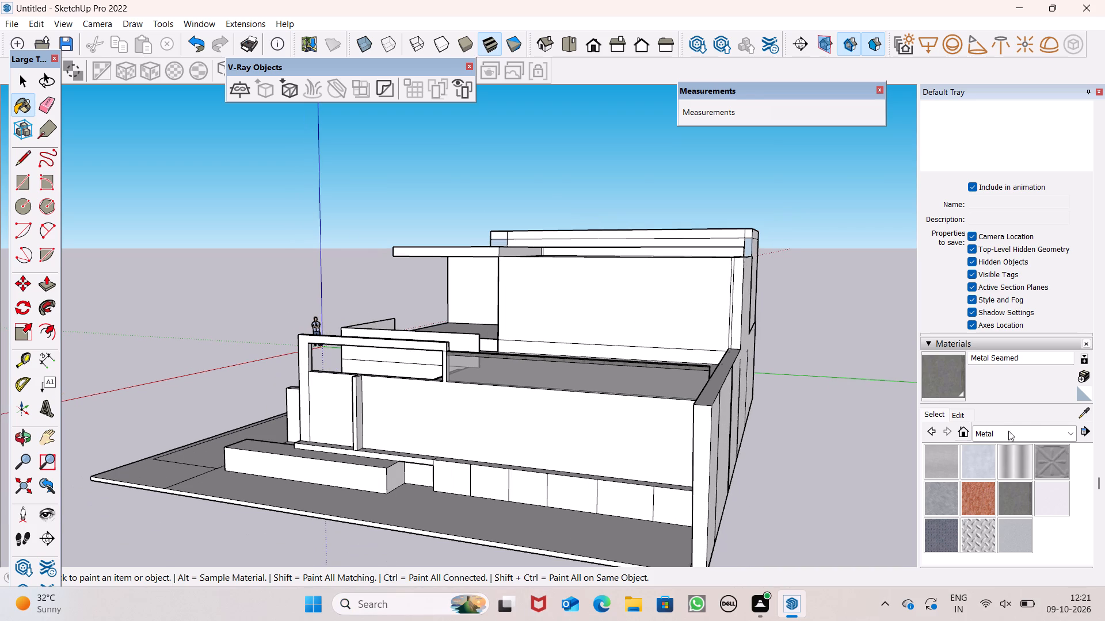
left_click(1072, 431)
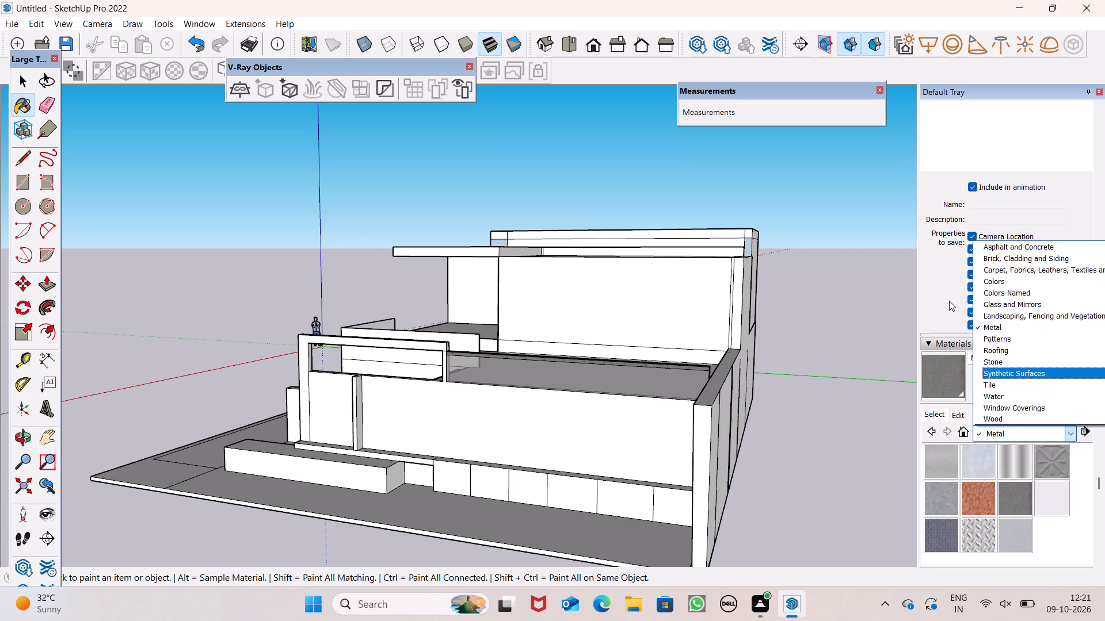
left_click(1014, 412)
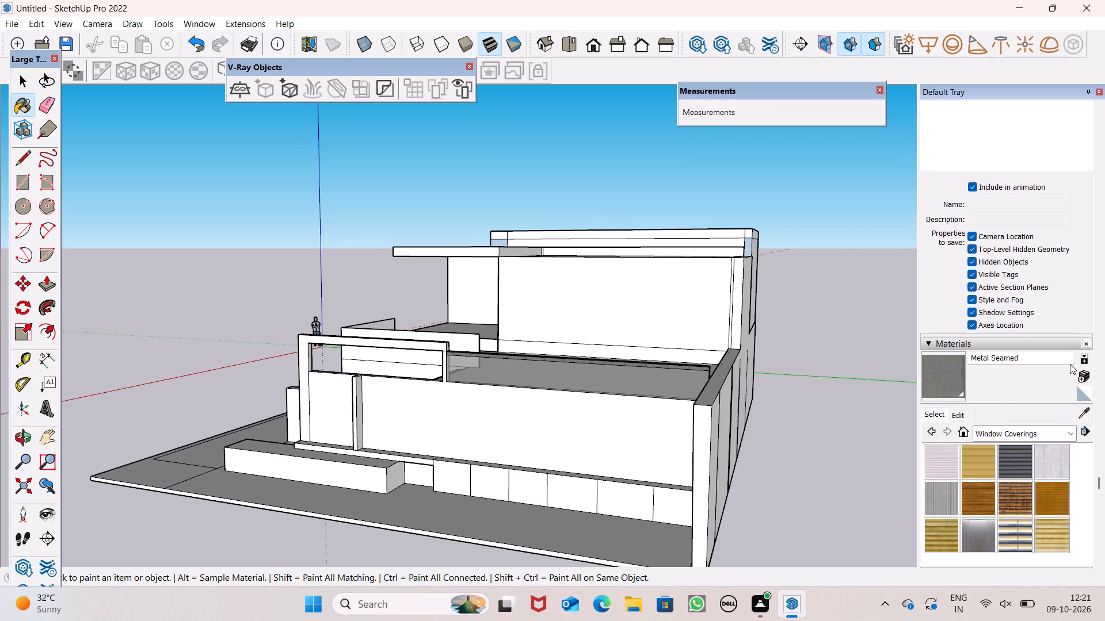
left_click(1023, 458)
left_click(338, 430)
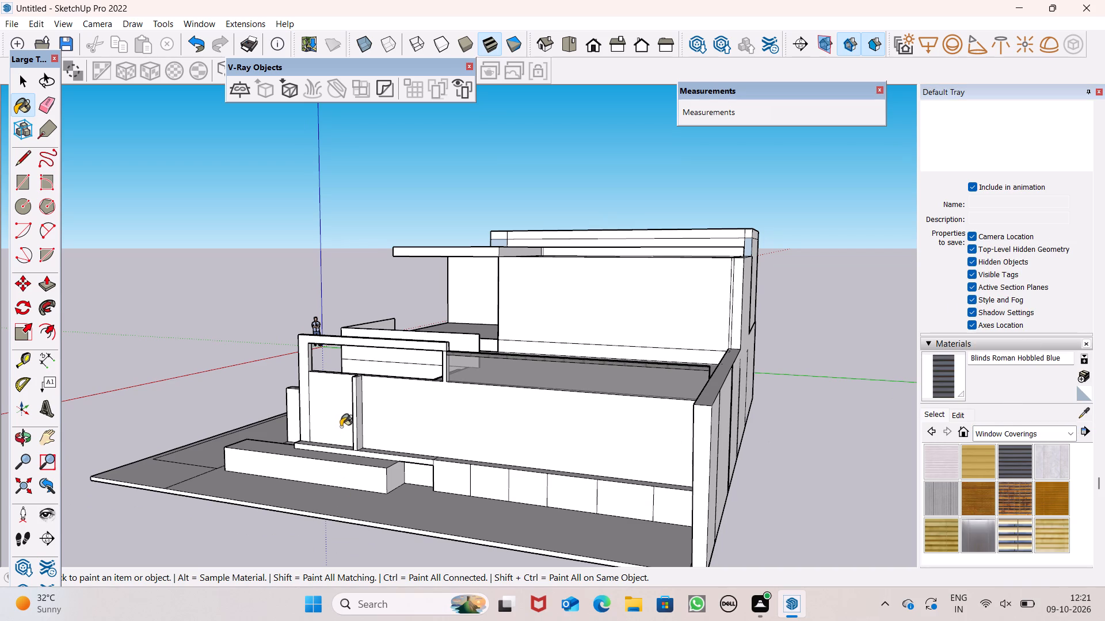
Set the Blinds Roman Hobbled Blue texture's width to 3', keeping its proportions.
middle_click_drag(378, 435, 525, 455)
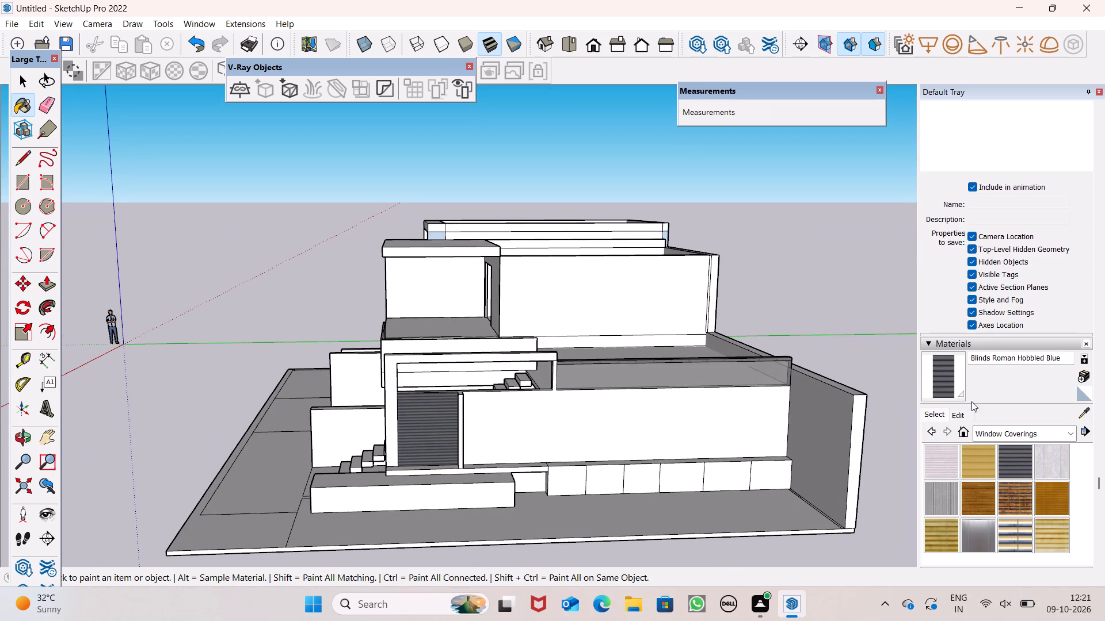
left_click(958, 412)
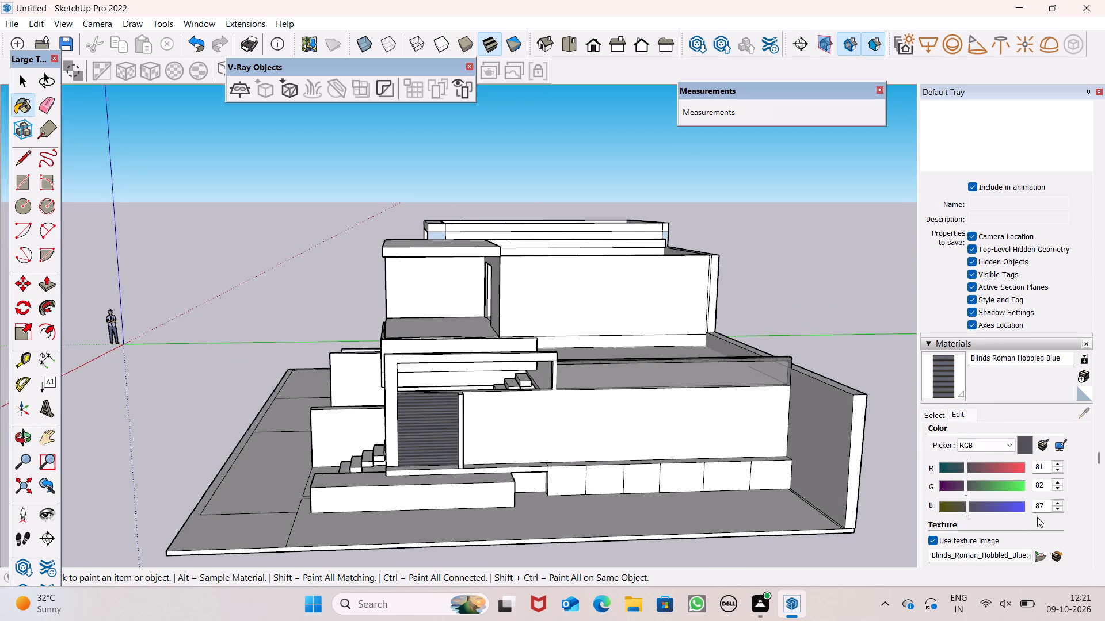
scroll(1023, 505, "down", 1)
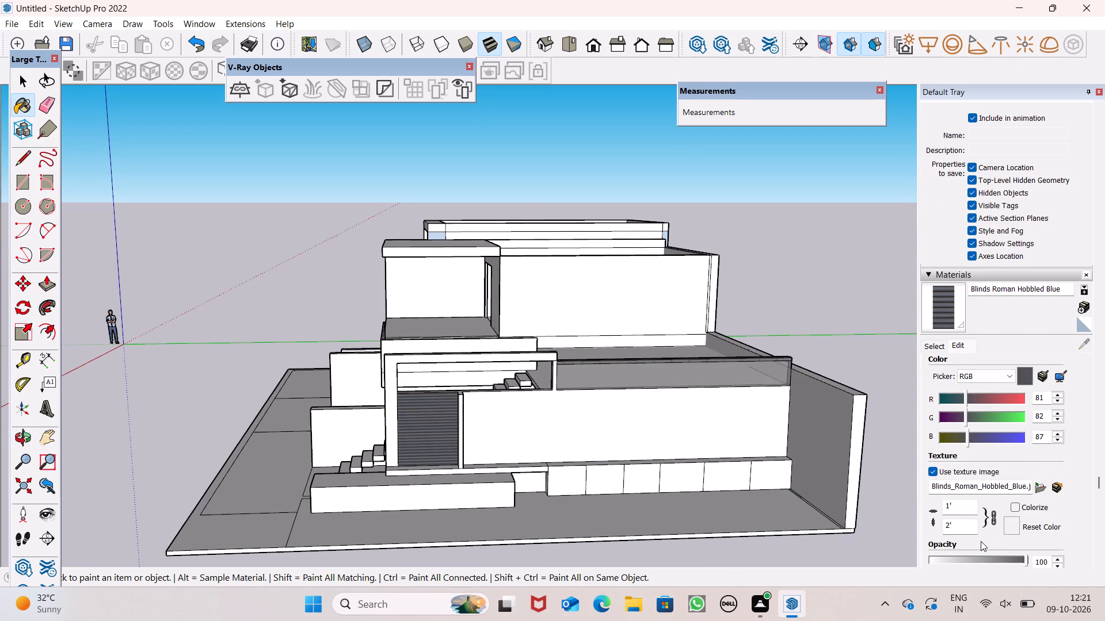
left_click(962, 510)
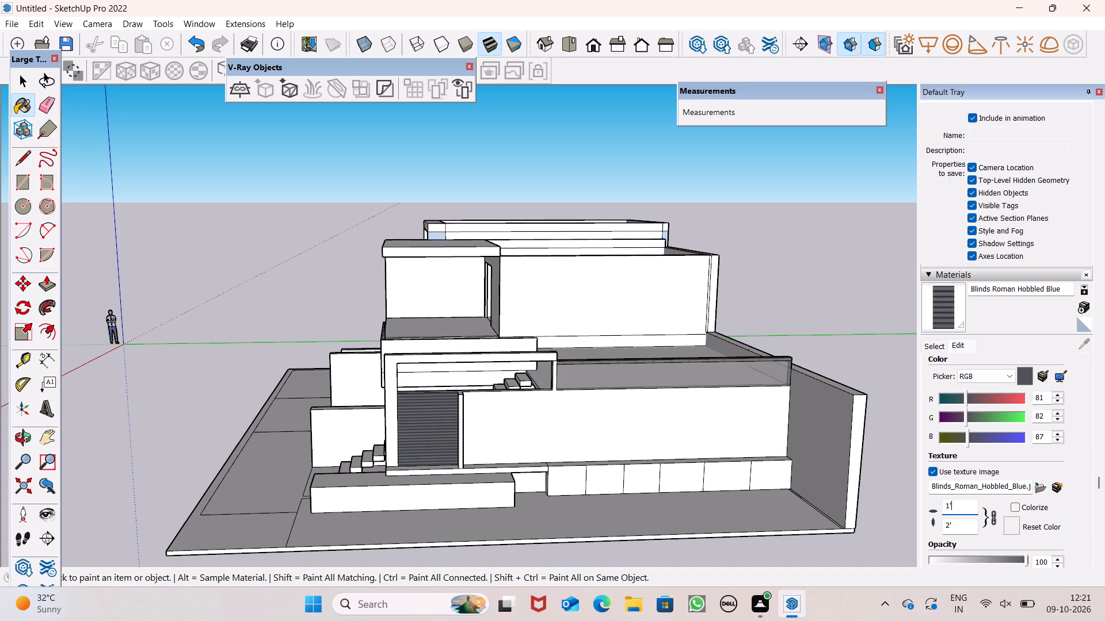
key("BackSpace")
key("BackSpace")
key("BackSpace")
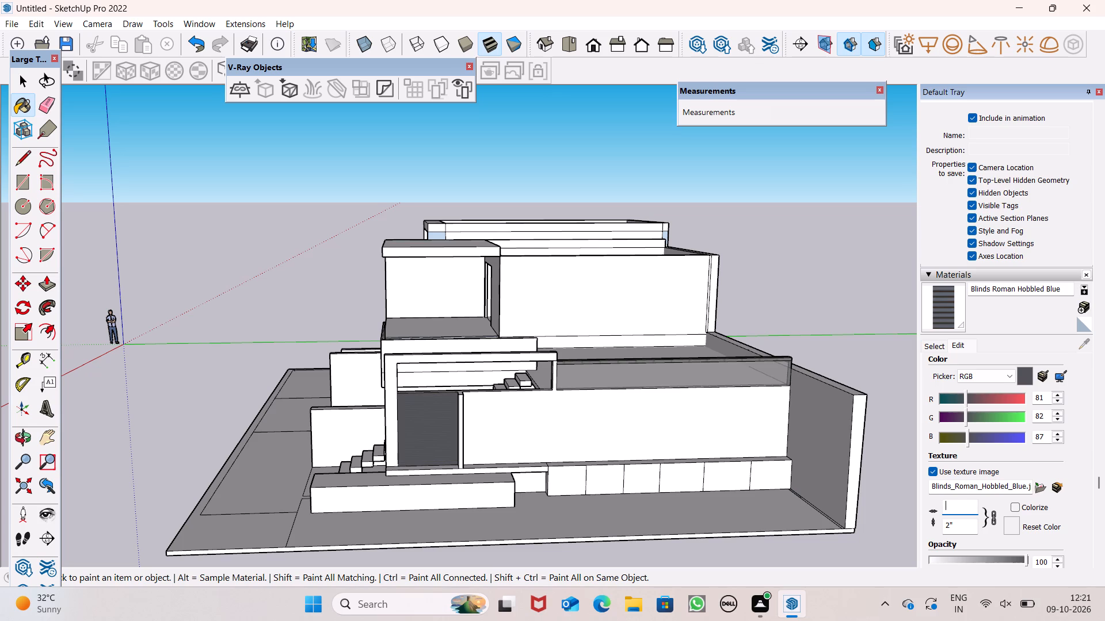
type("3'")
key("Return")
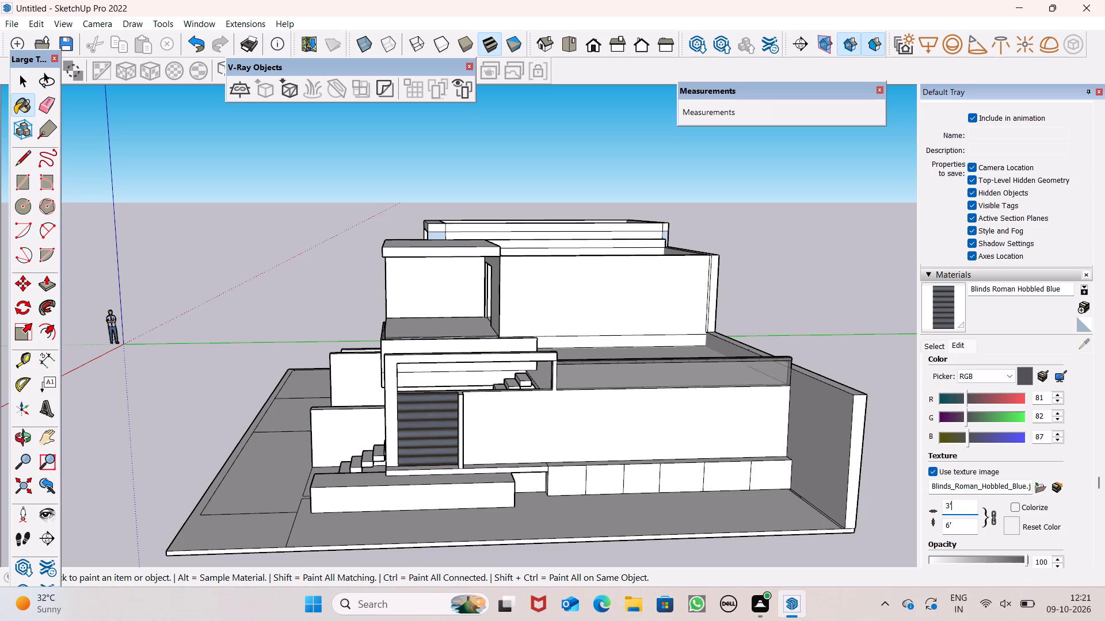
key("space")
left_click(874, 383)
key("space")
left_click(889, 374)
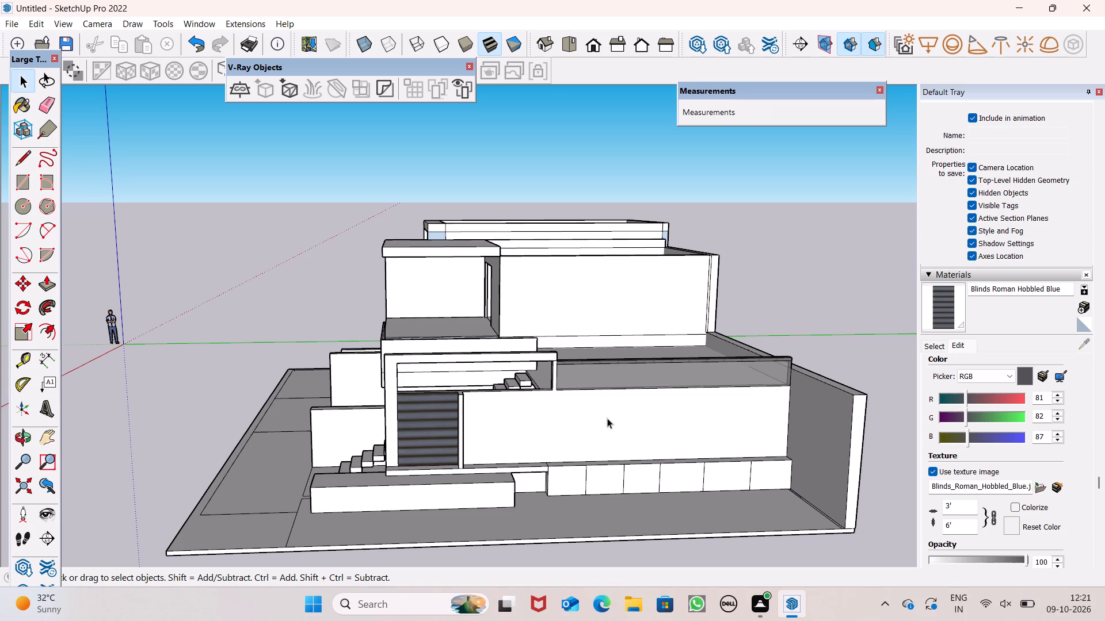
Draw a horizontal line across the lower part of the long outer wall face, from the slim pillar to the boundary wall.
scroll(491, 486, "up", 1)
middle_click_drag(491, 486, 445, 501)
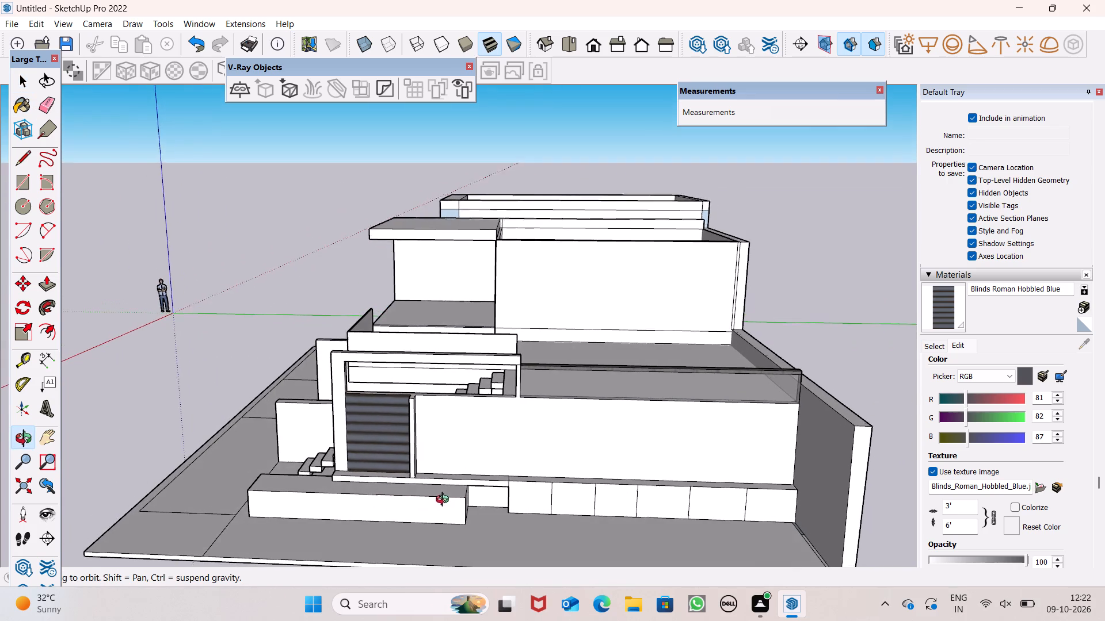
middle_click_drag(445, 501, 443, 501)
scroll(567, 470, "up", 4)
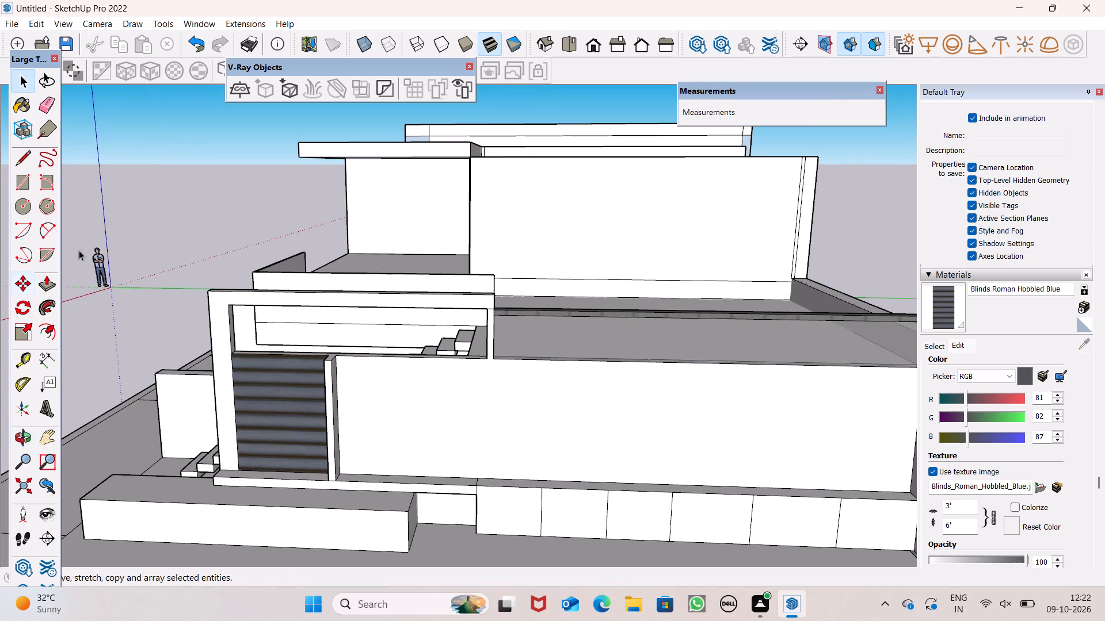
left_click(22, 187)
scroll(319, 396, "down", 4)
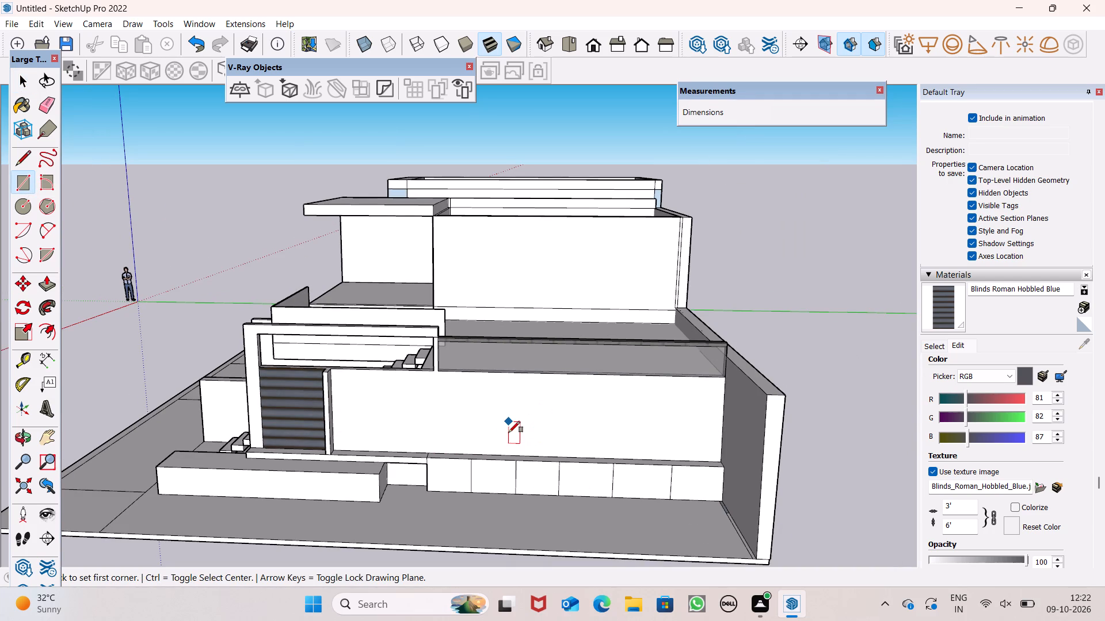
scroll(478, 444, "up", 4)
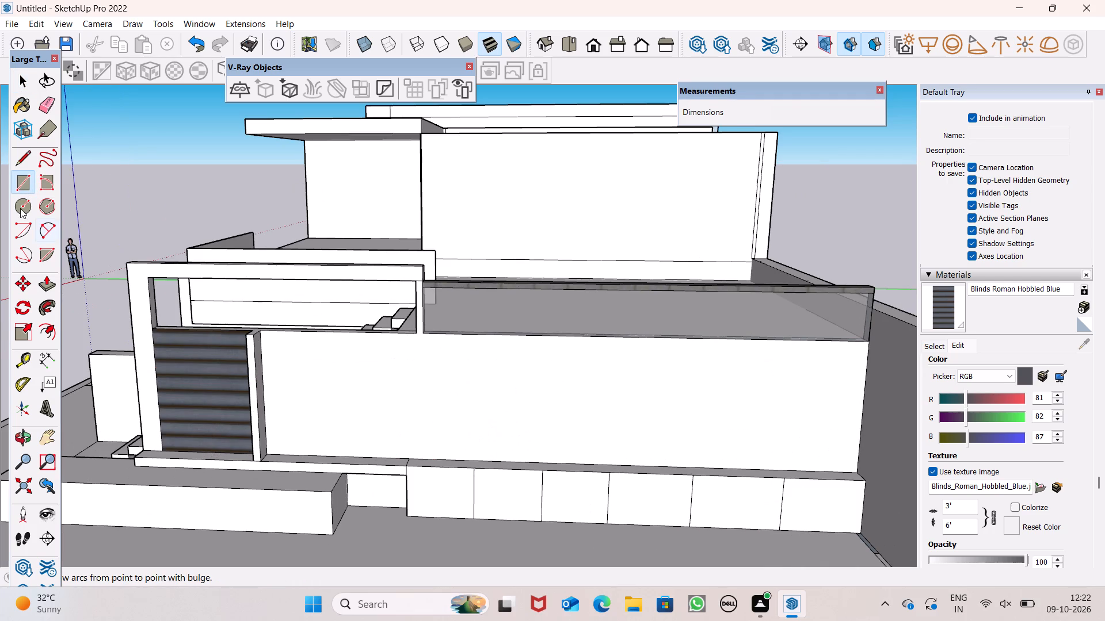
left_click(22, 159)
scroll(310, 448, "up", 1)
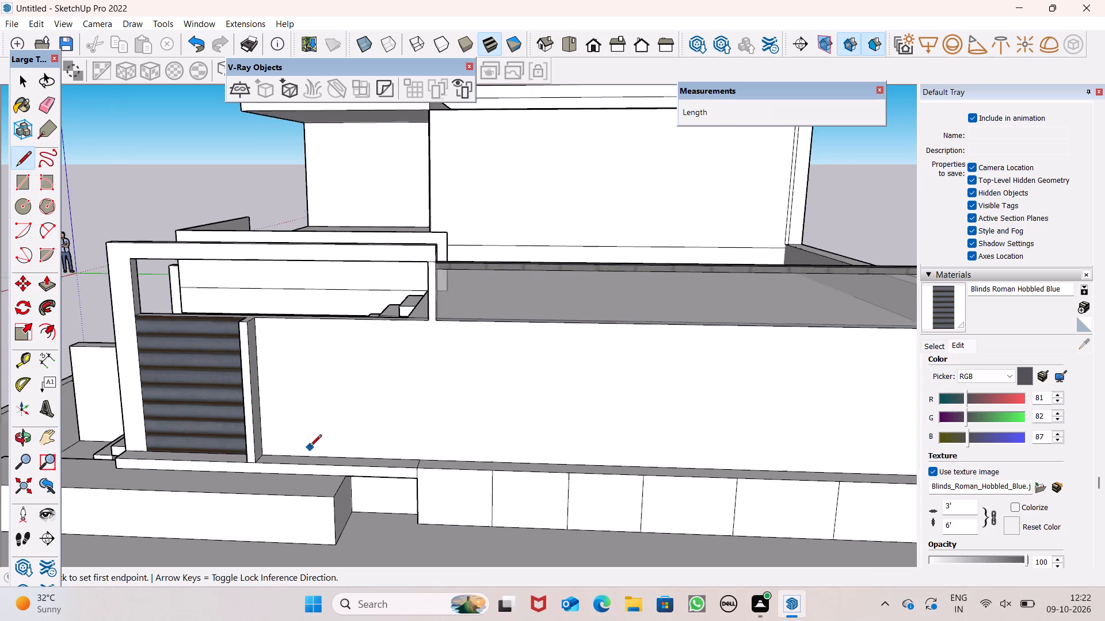
scroll(310, 447, "up", 3)
left_click(250, 420)
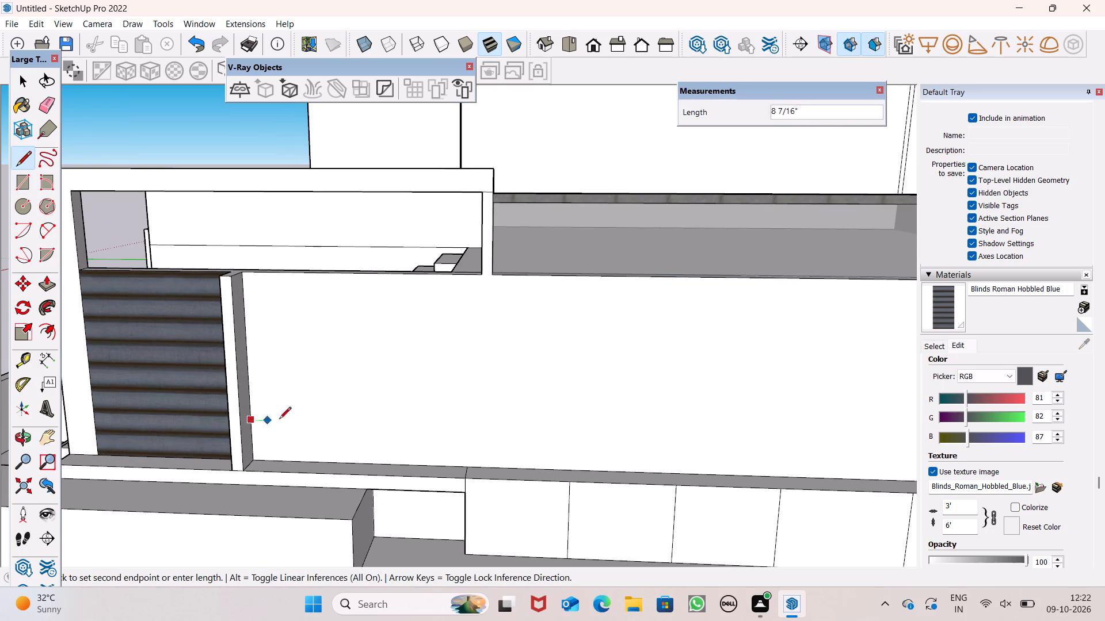
scroll(395, 428, "down", 10)
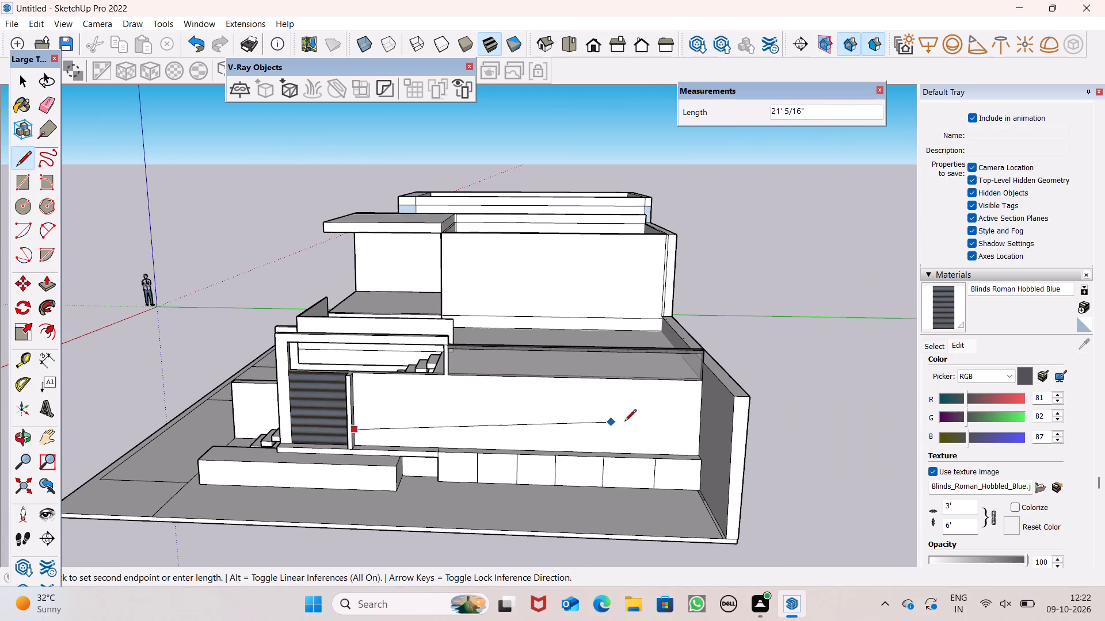
scroll(692, 436, "up", 14)
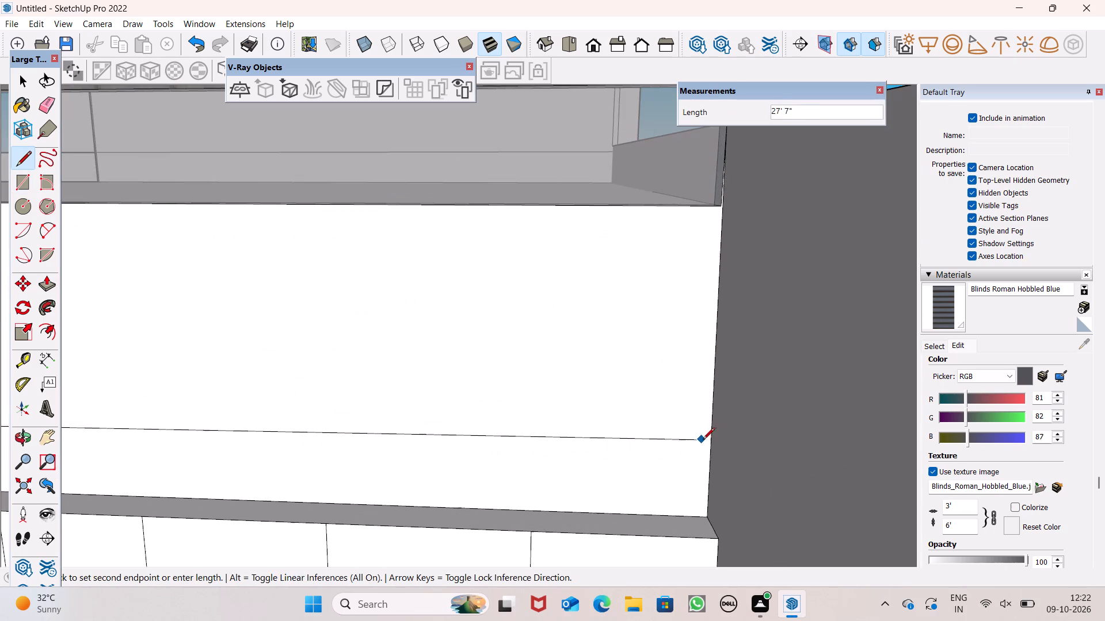
left_click(712, 445)
Draw a second horizontal line about 27' 9" long, just above and parallel to the first one on the long wall face.
scroll(682, 404, "down", 10)
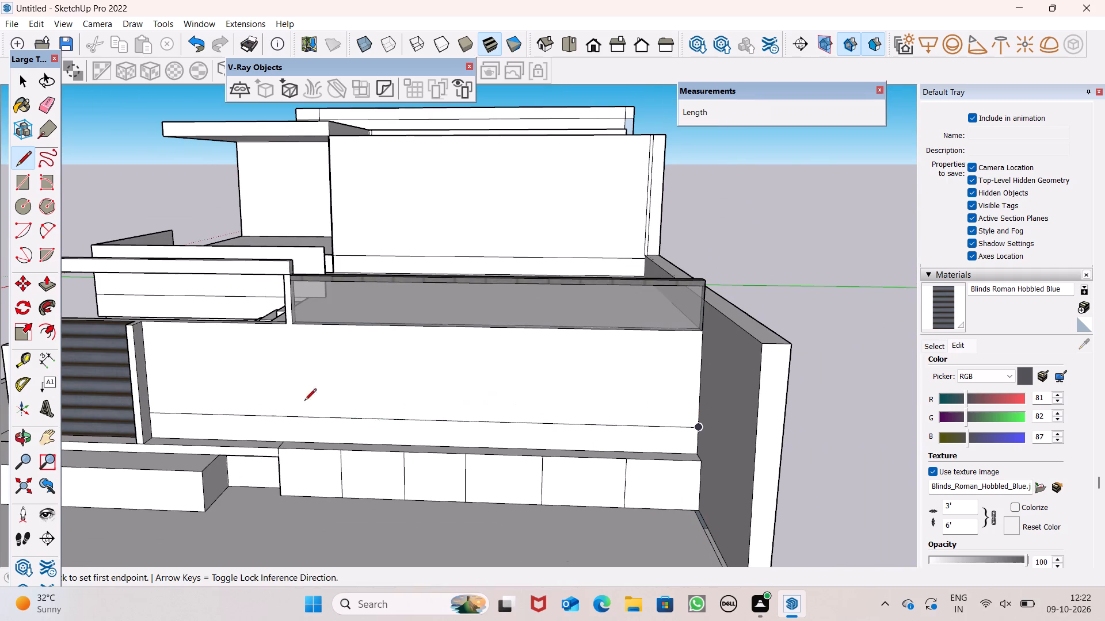
scroll(154, 417, "up", 13)
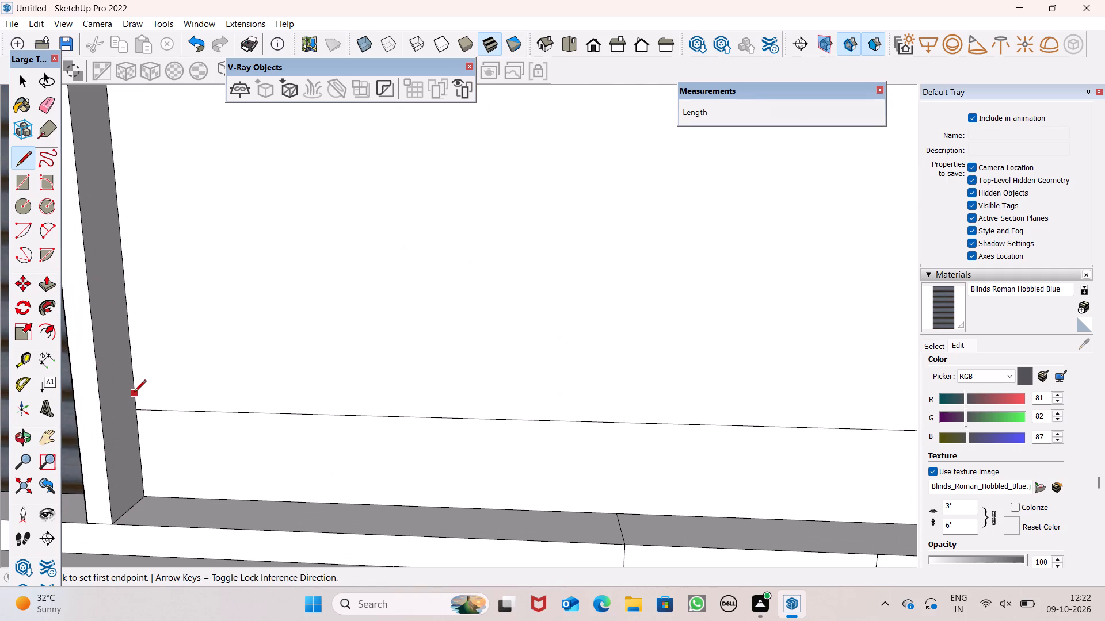
left_click(134, 393)
scroll(308, 392, "down", 8)
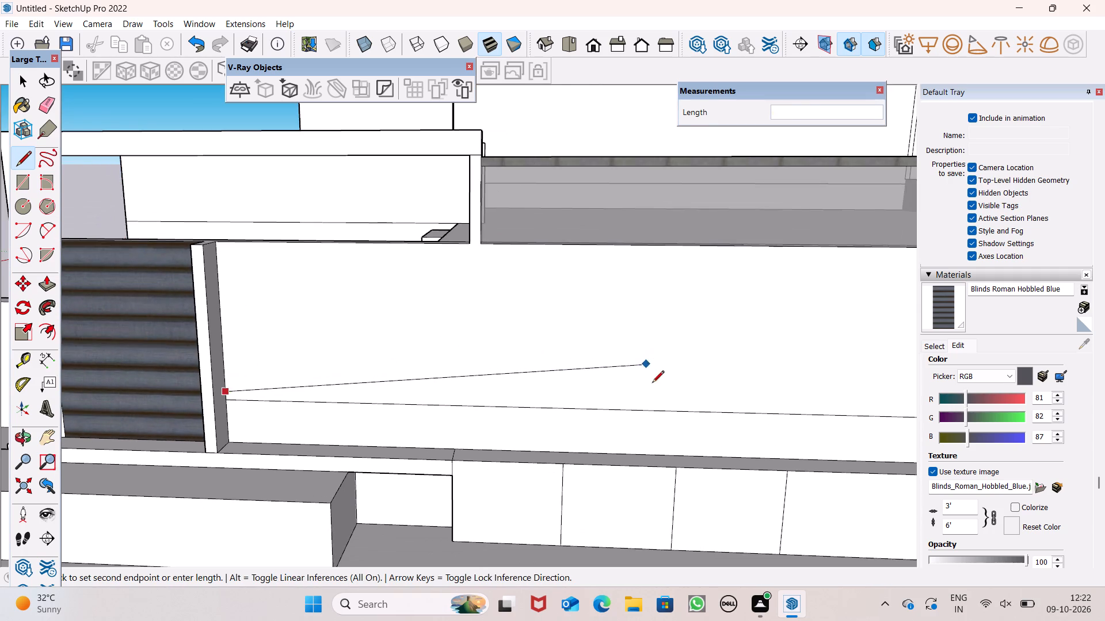
scroll(651, 381, "down", 10)
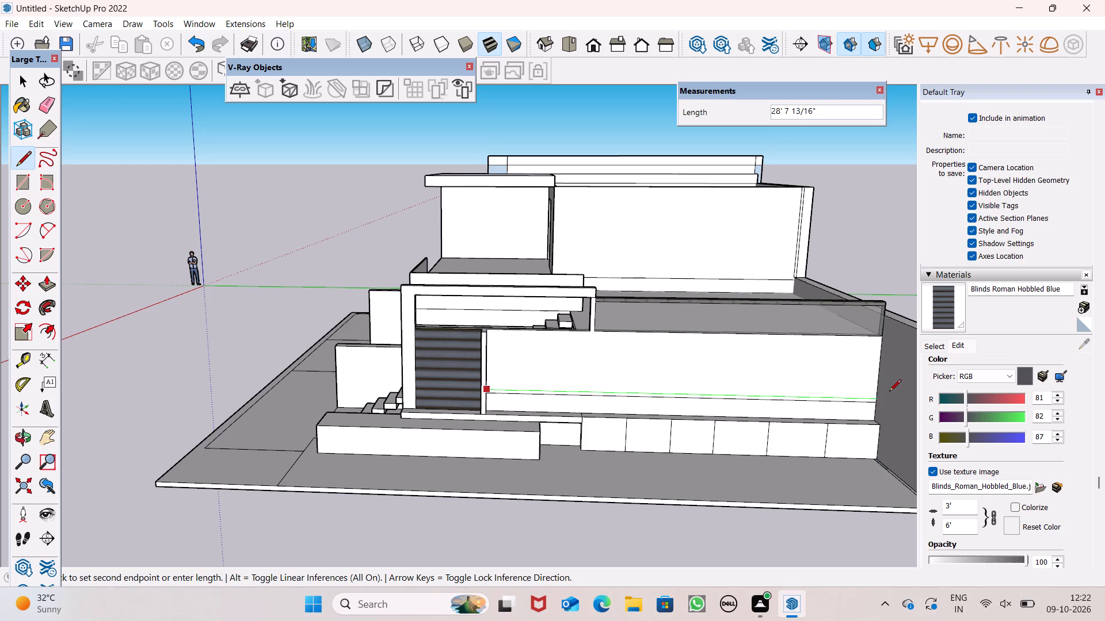
scroll(889, 392, "up", 12)
left_click(869, 397)
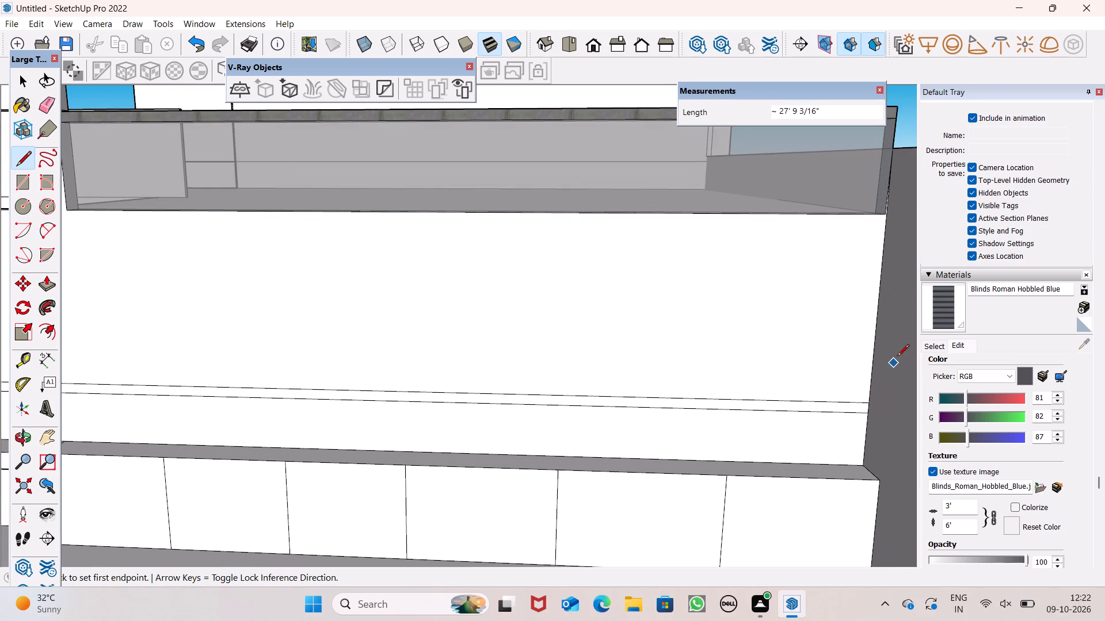
scroll(733, 320, "down", 7)
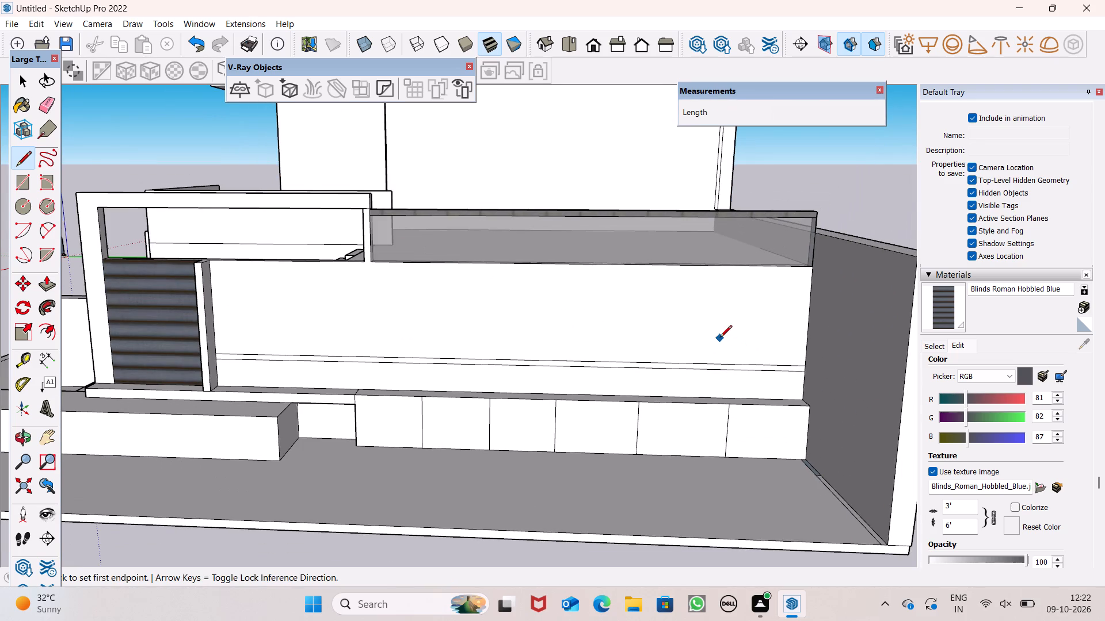
key("space")
Push/Pull the narrow strip between the two horizontal lines on the long outer wall by 2".
scroll(605, 339, "down", 2)
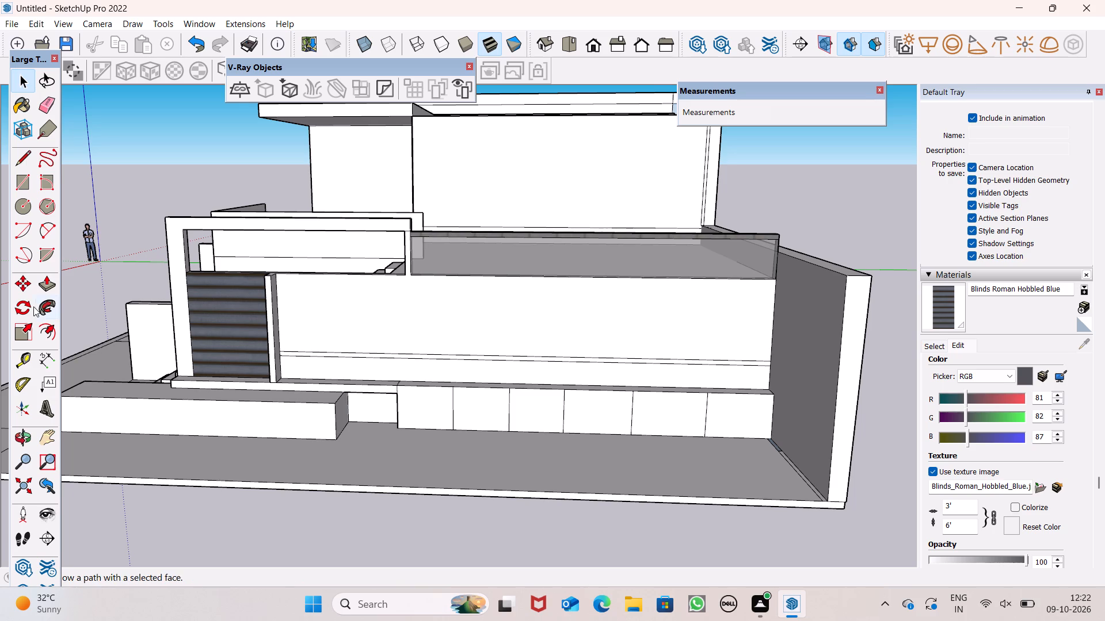
left_click(50, 286)
scroll(236, 358, "up", 4)
middle_click_drag(314, 379, 311, 454)
scroll(311, 454, "up", 1)
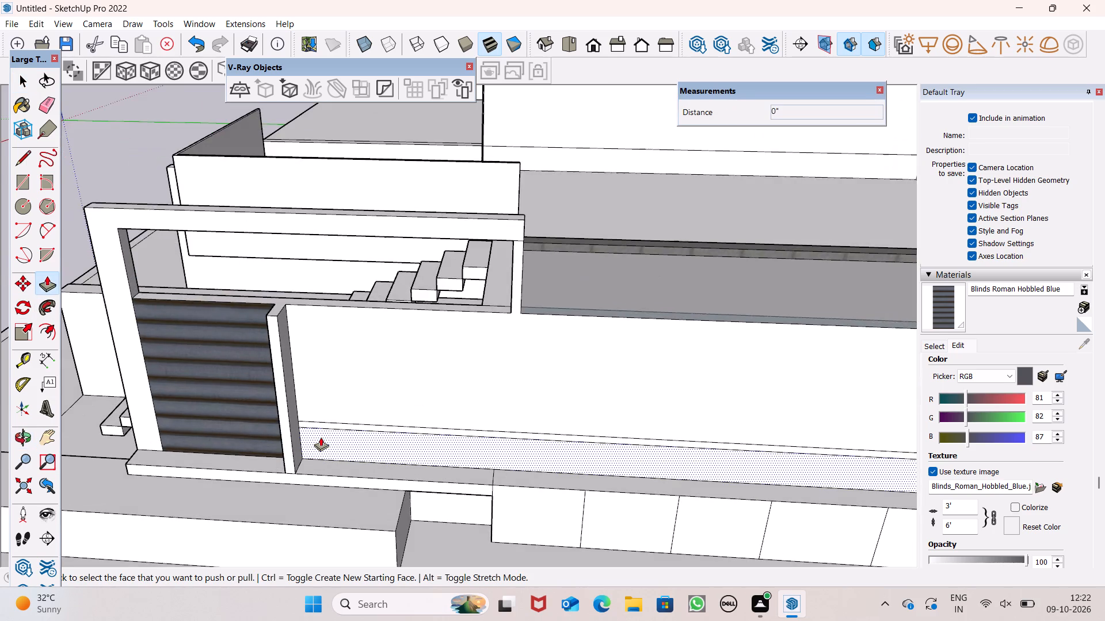
scroll(321, 437, "up", 4)
scroll(321, 434, "down", 1)
scroll(321, 434, "up", 1)
left_click(307, 417)
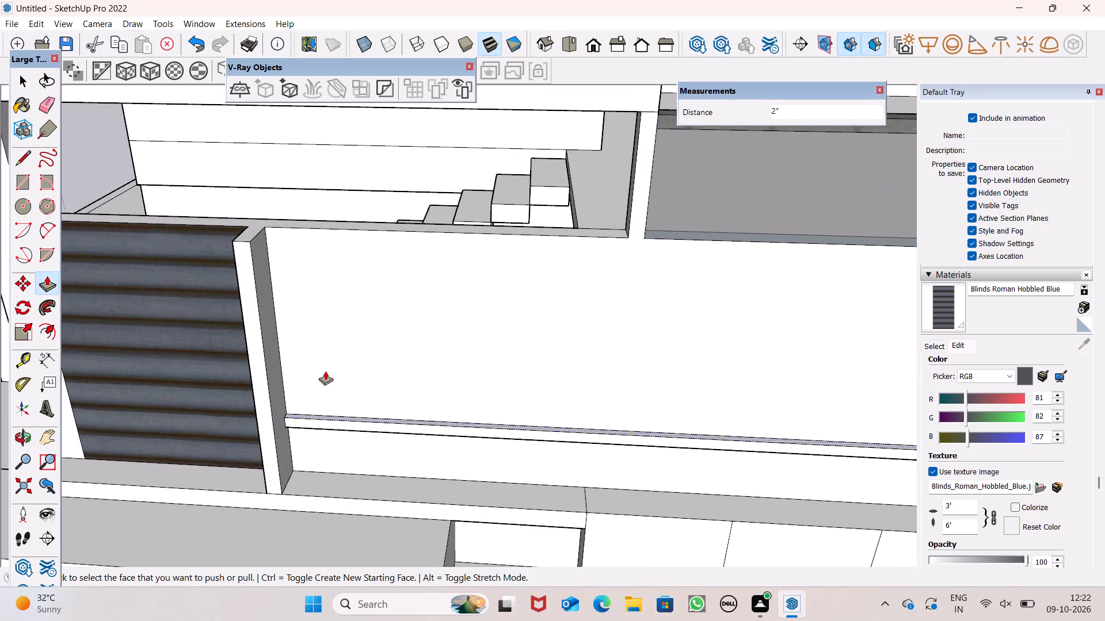
Inspect the long outer wall with its narrow horizontal strip from several angles.
scroll(325, 371, "down", 3)
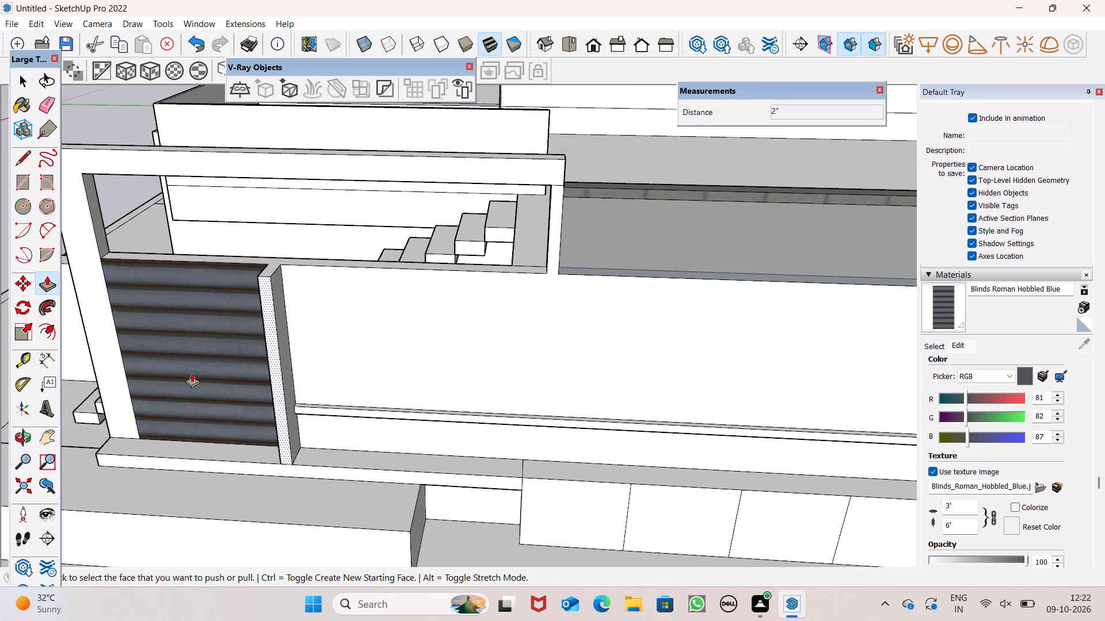
scroll(191, 379, "down", 2)
scroll(333, 471, "up", 1)
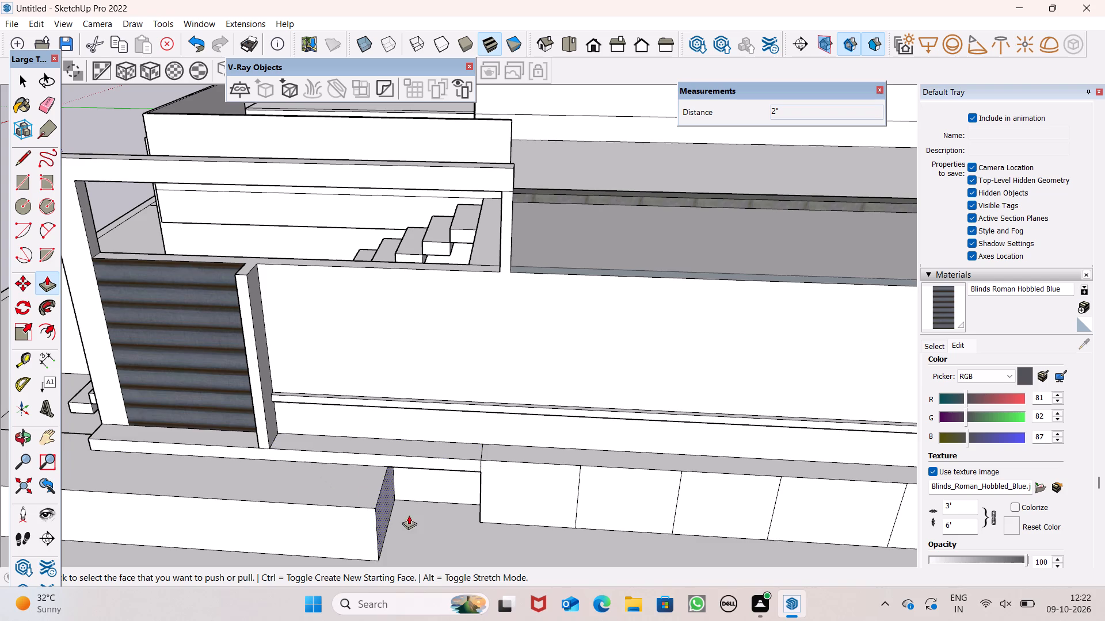
scroll(341, 467, "down", 6)
middle_click_drag(360, 478, 487, 394)
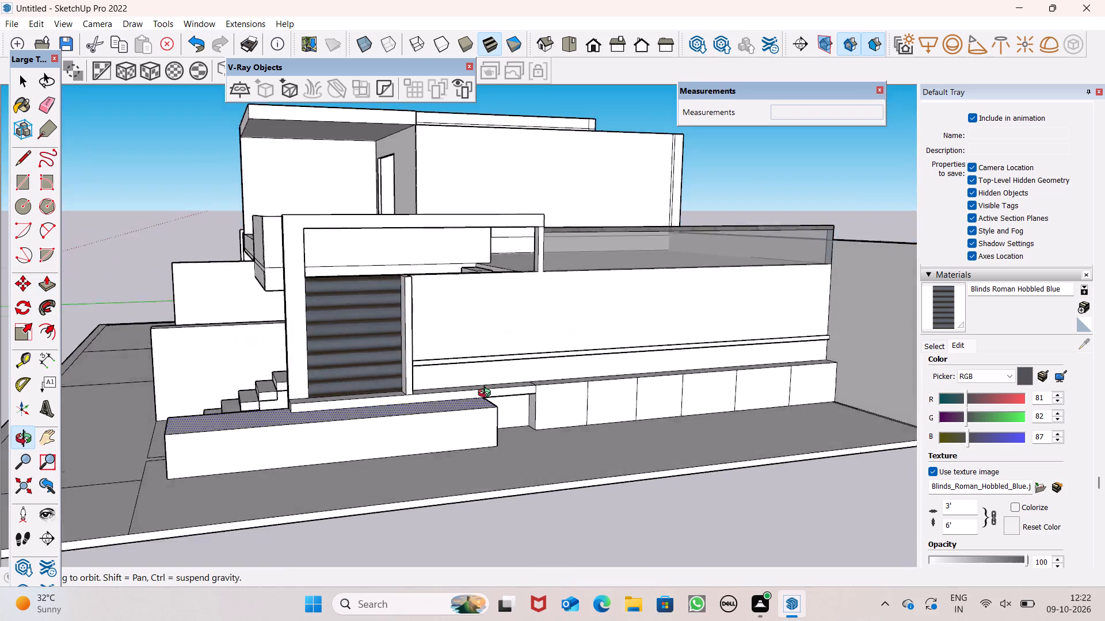
middle_click_drag(487, 394, 481, 454)
key("space")
scroll(338, 420, "down", 2)
scroll(338, 424, "up", 1)
scroll(338, 424, "down", 1)
Erase the horizontal line running just above the base of the upper-storey wall that faces the terrace.
middle_click_drag(355, 453, 219, 465)
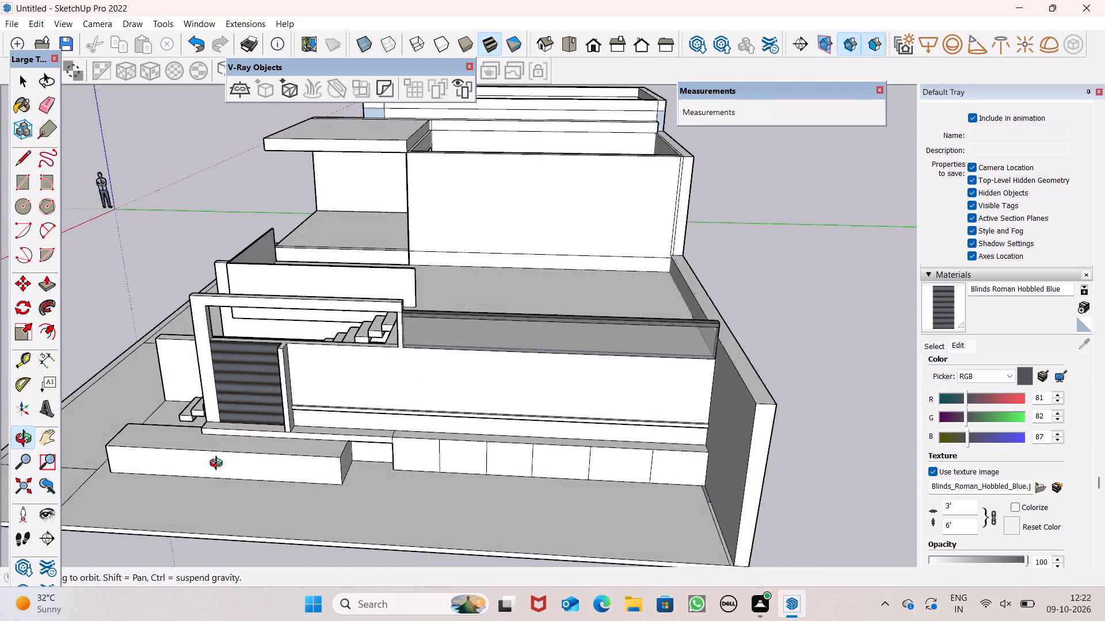
middle_click_drag(219, 465, 62, 485)
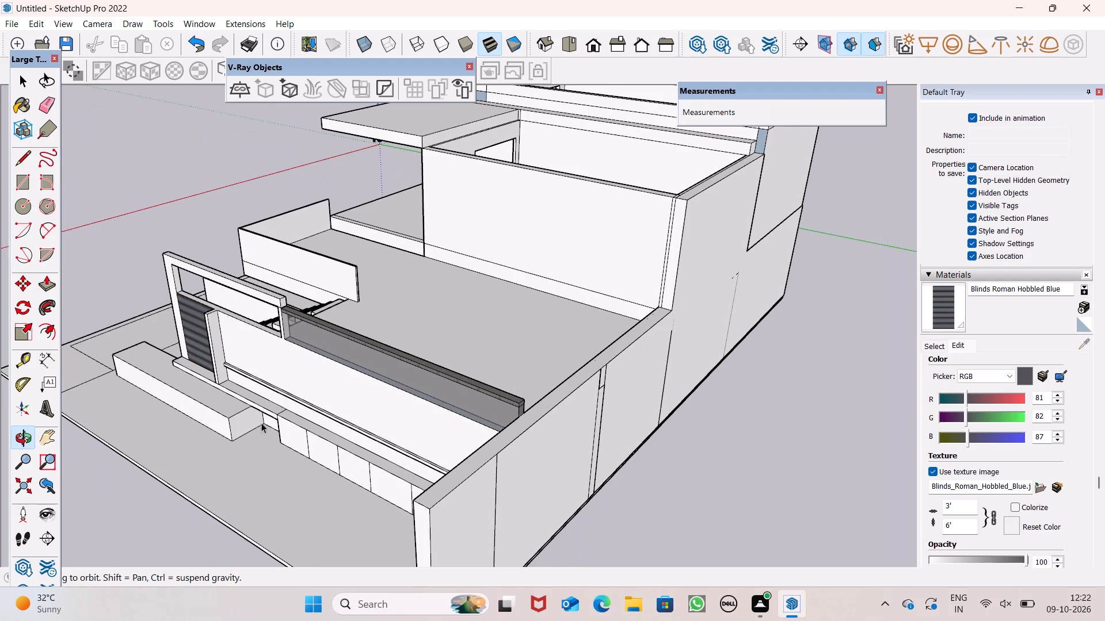
scroll(287, 411, "down", 1)
middle_click_drag(501, 302, 469, 339)
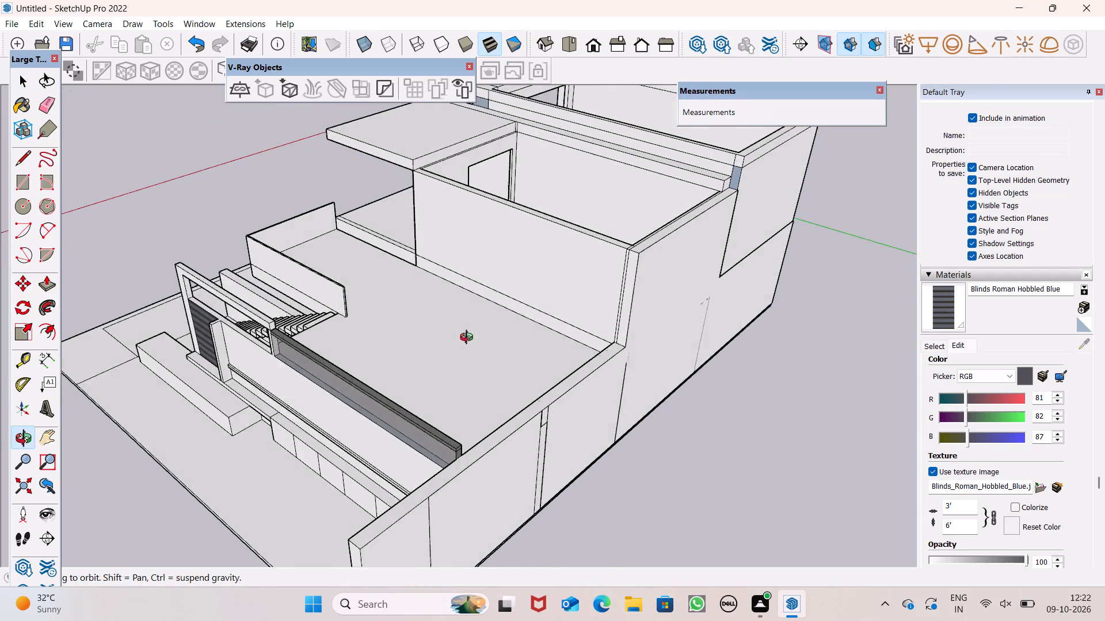
middle_click_drag(469, 339, 506, 318)
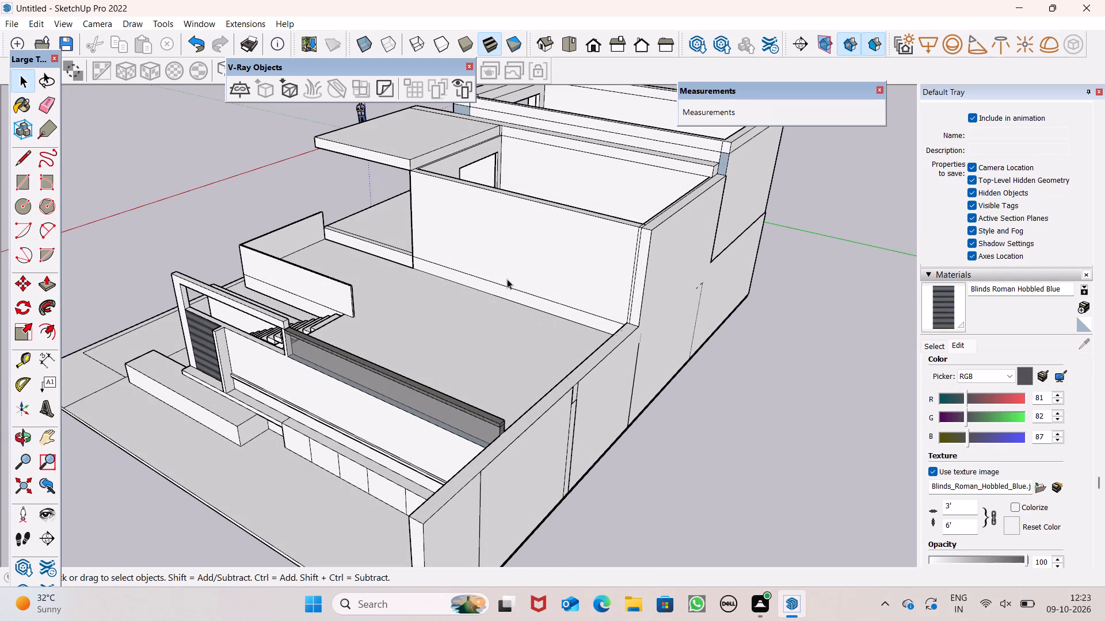
left_click(43, 102)
scroll(514, 255, "up", 2)
scroll(514, 255, "down", 1)
scroll(514, 255, "up", 2)
left_click_drag(492, 282, 497, 296)
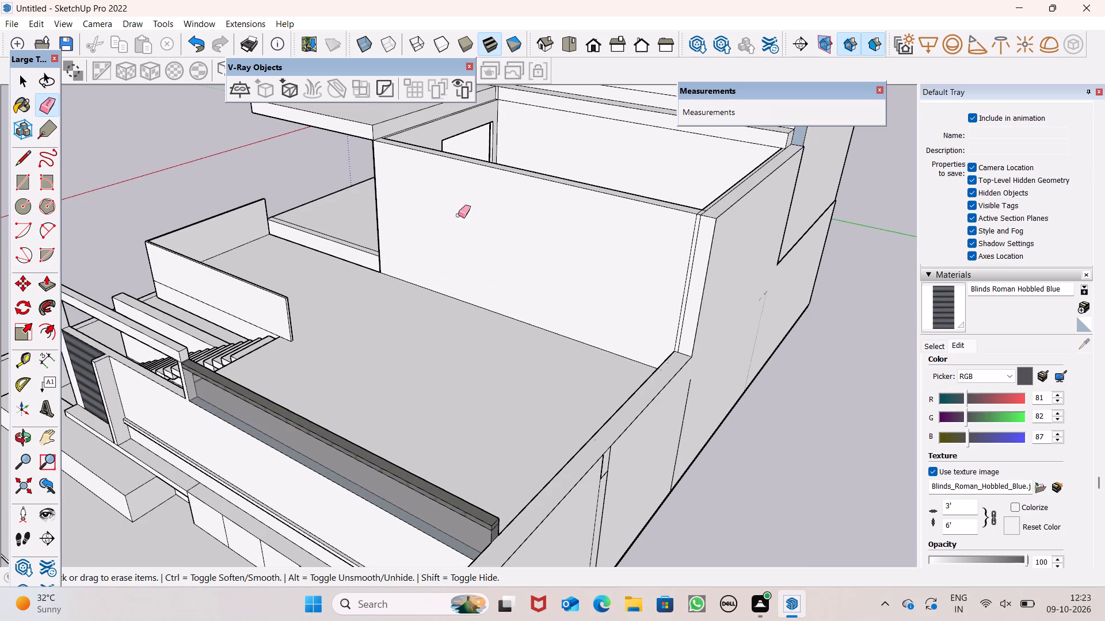
Place a guide across the terrace floor, parallel to the low end wall and about 13' 6" from its base edge.
left_click(19, 187)
scroll(429, 274, "up", 1)
middle_click_drag(430, 275, 504, 304)
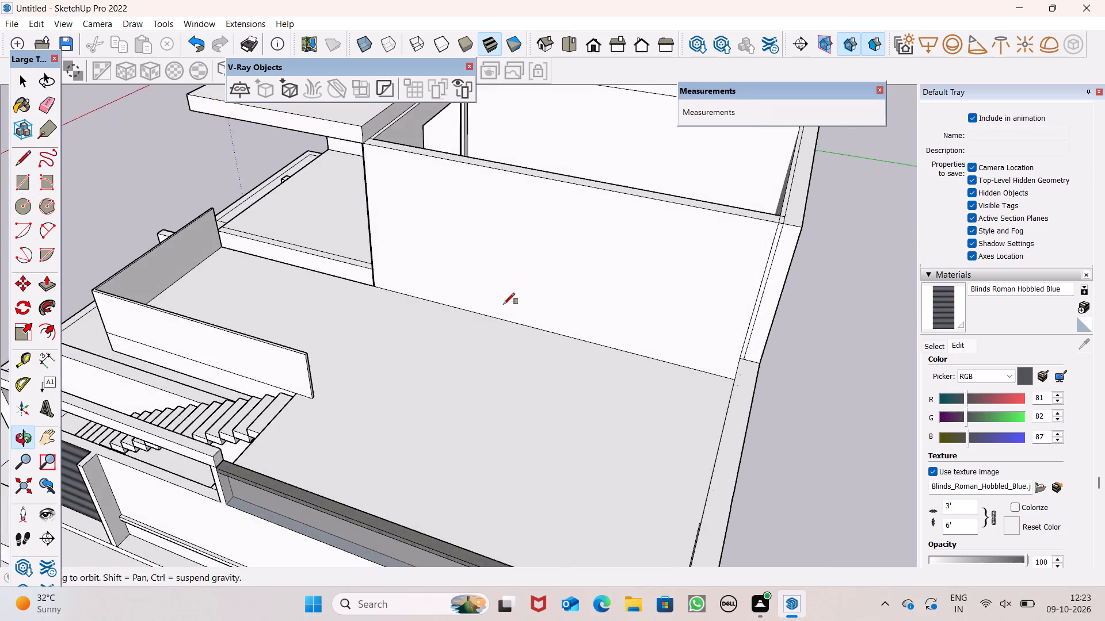
middle_click_drag(504, 304, 502, 308)
scroll(545, 188, "down", 3)
middle_click_drag(603, 252, 638, 268)
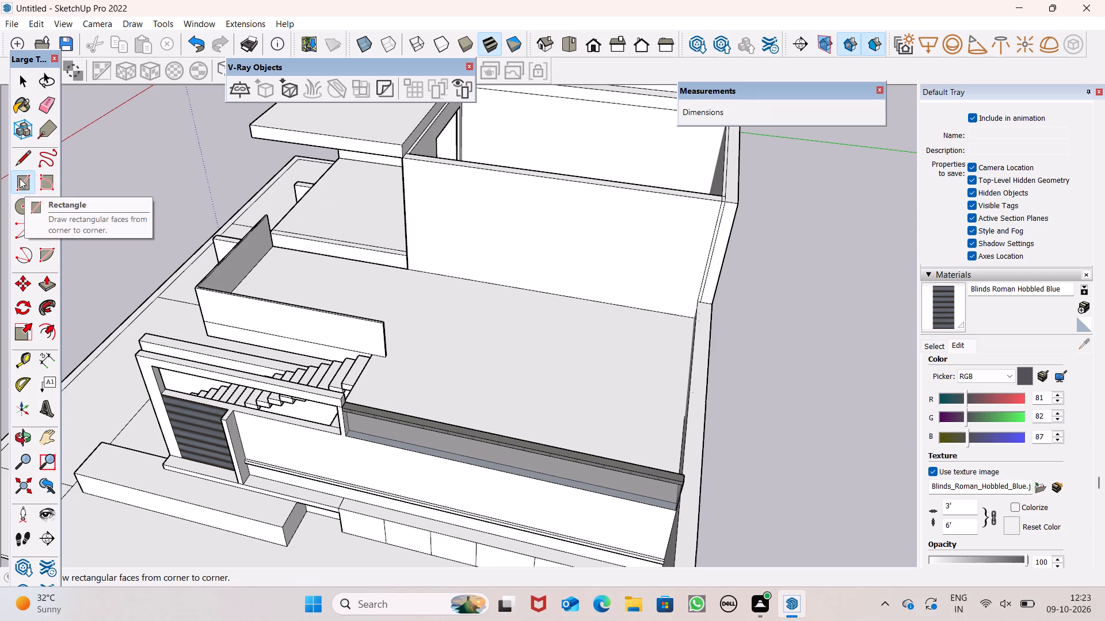
left_click(24, 355)
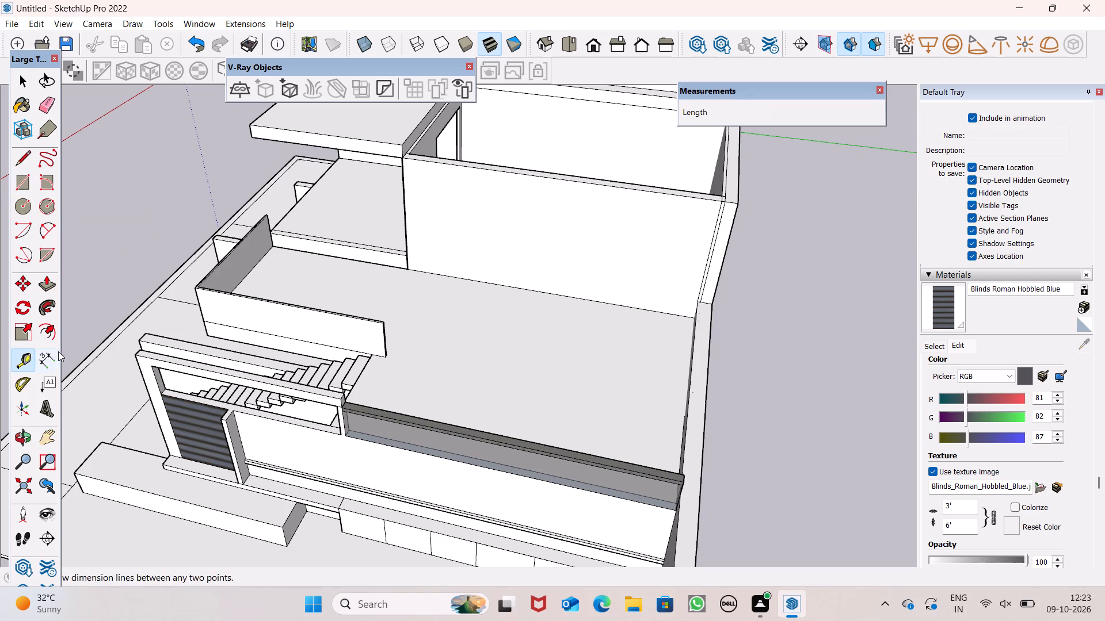
scroll(435, 317, "down", 1)
middle_click_drag(497, 367, 430, 369)
scroll(497, 367, "up", 1)
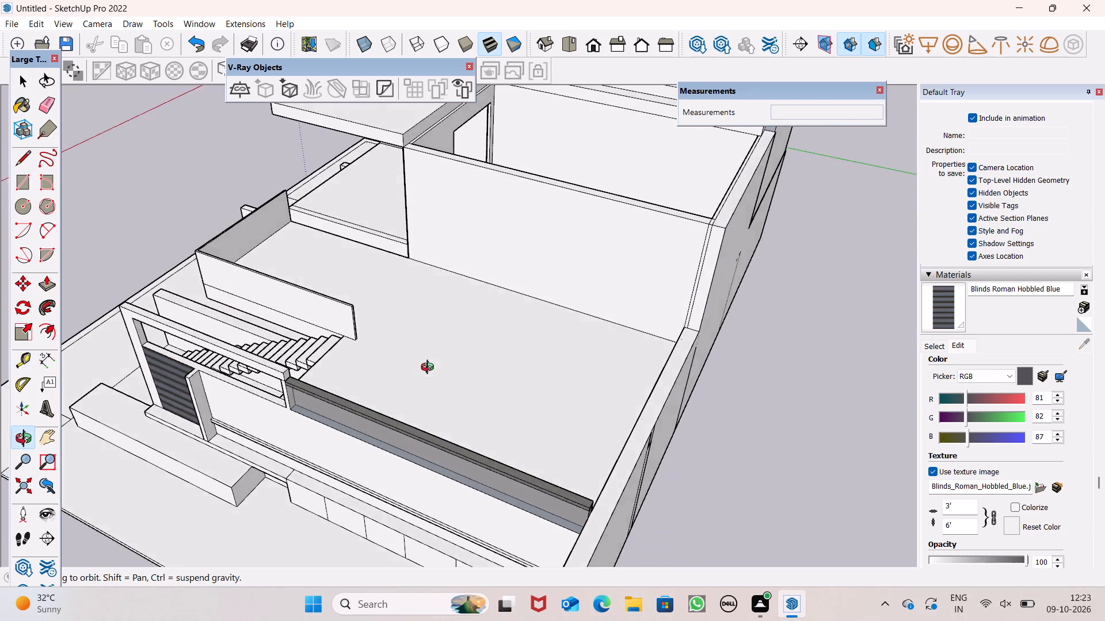
middle_click_drag(430, 369, 893, 324)
scroll(557, 501, "up", 1)
scroll(563, 183, "up", 3)
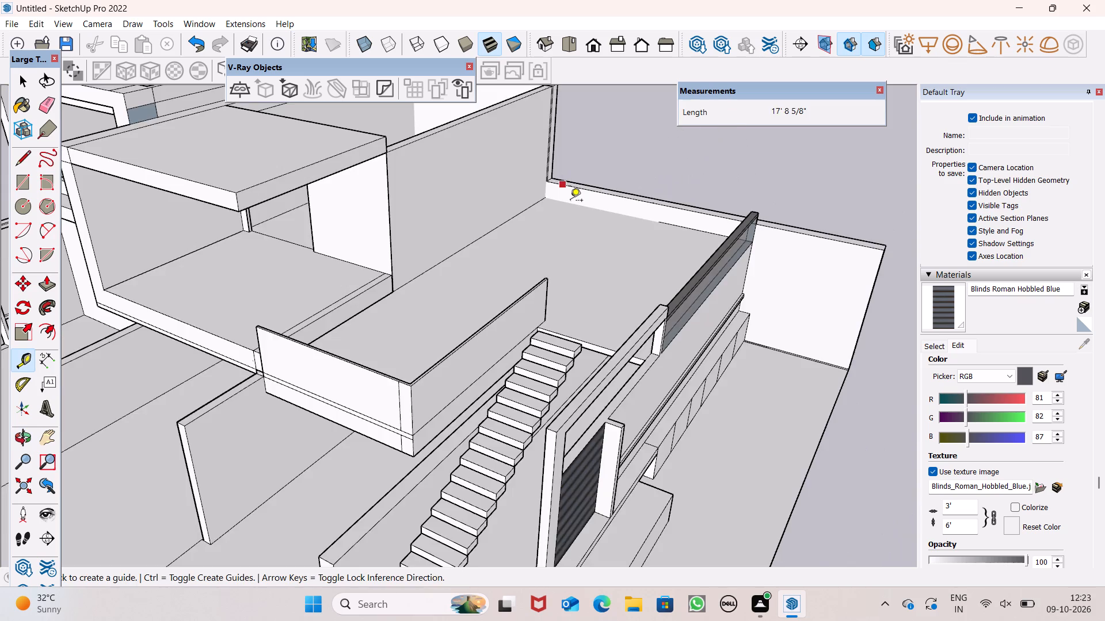
scroll(570, 201, "up", 2)
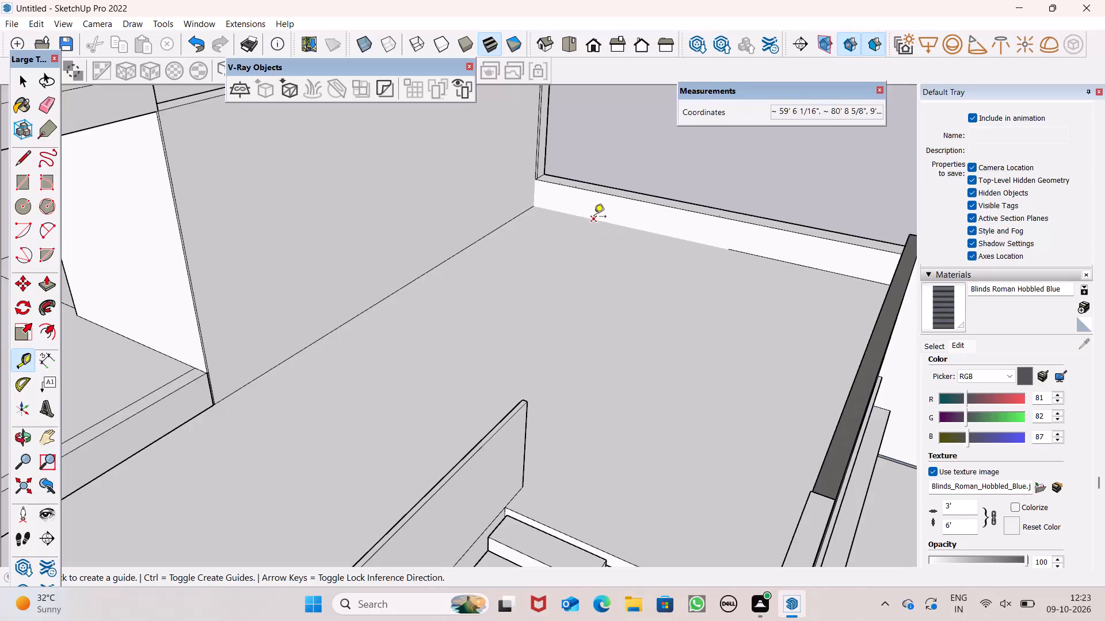
left_click(593, 217)
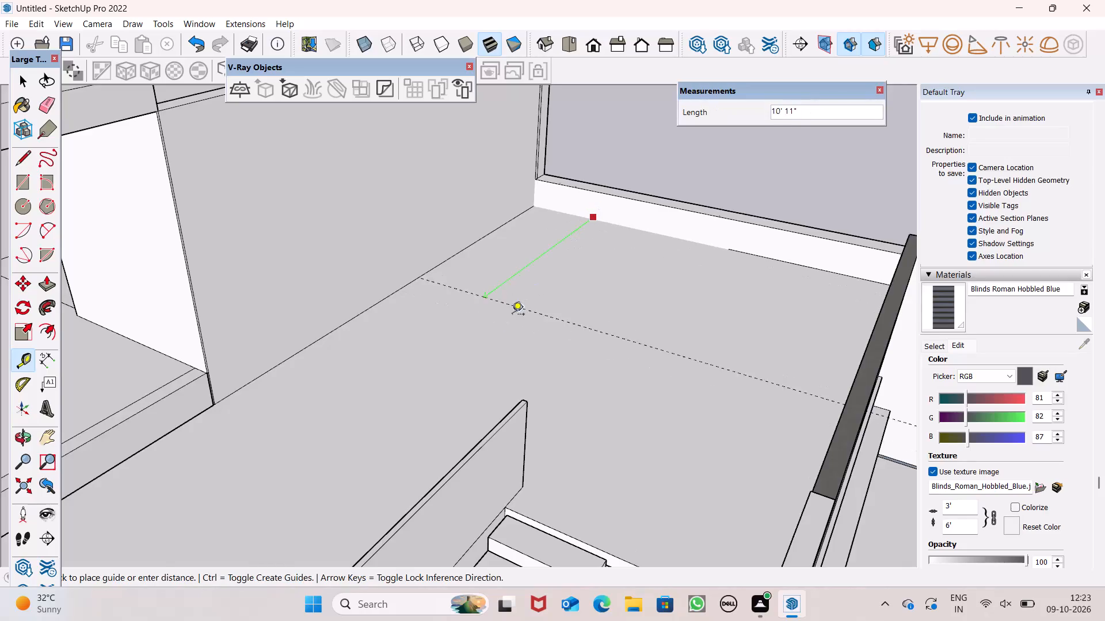
left_click(493, 337)
Place a second parallel guide on the terrace floor, offset 6" from the first one towards the low end wall.
left_click(479, 331)
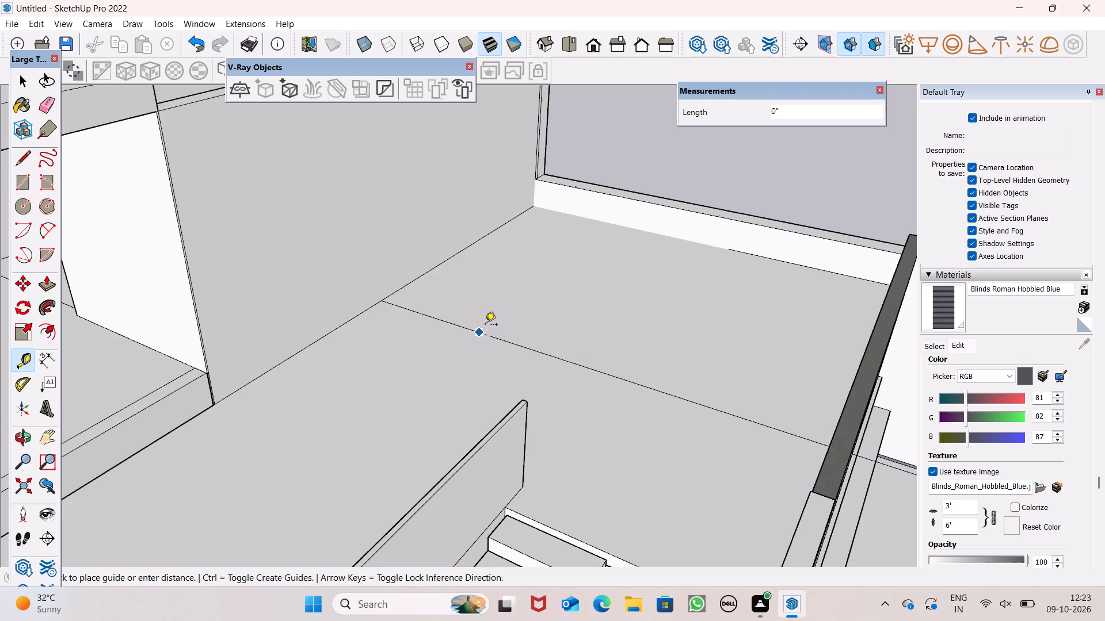
scroll(486, 325, "up", 6)
middle_click_drag(494, 354, 509, 417)
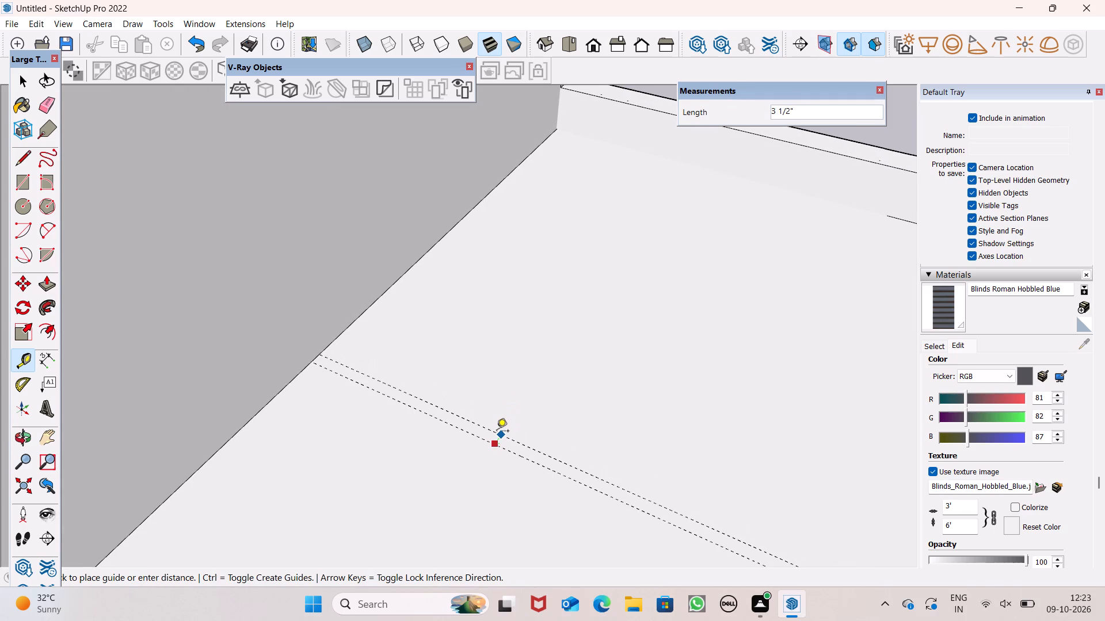
key("6")
key("shift+quotedbl")
key("Return")
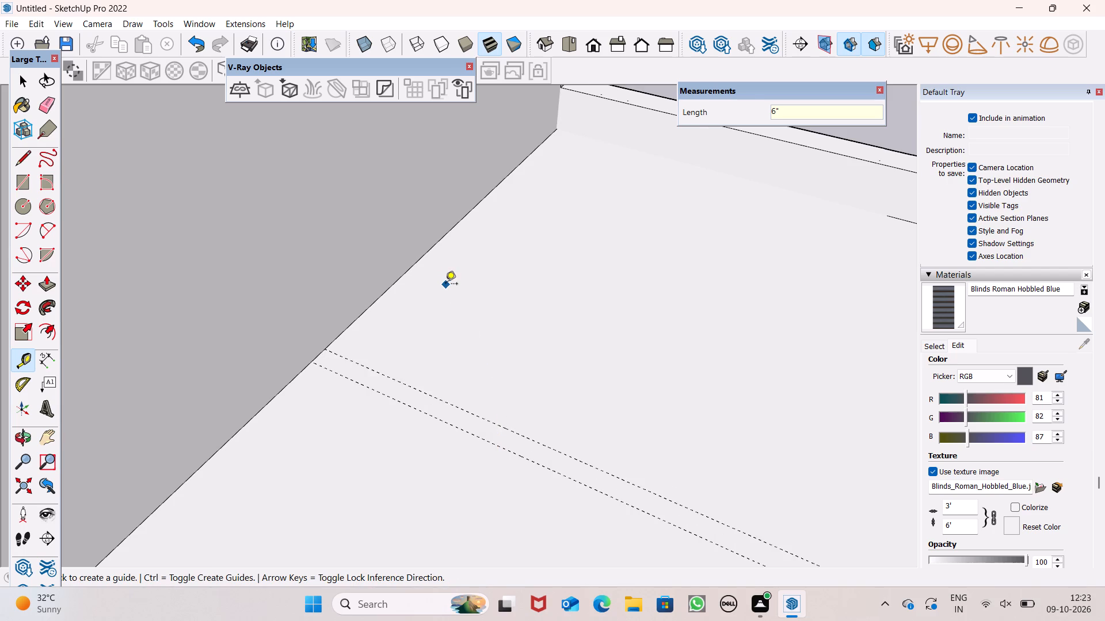
Draw a narrow rectangle about 8' 10" long between the two terrace guides, ending at the base of the upper-storey wall.
scroll(445, 285, "down", 5)
scroll(400, 200, "down", 6)
scroll(529, 269, "down", 5)
middle_click_drag(626, 340, 509, 398)
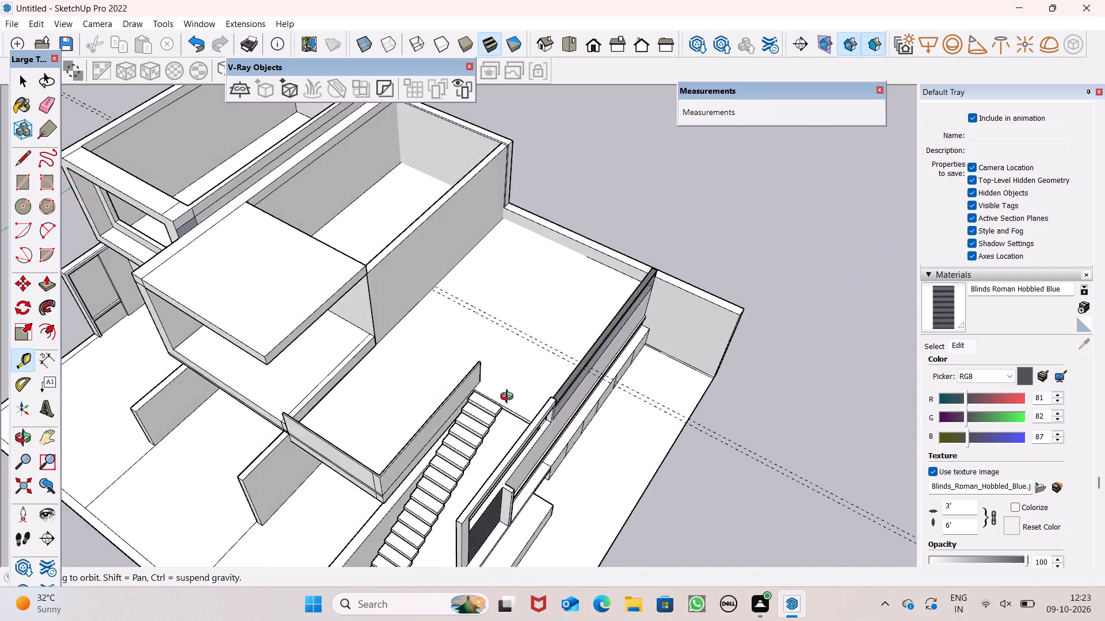
middle_click_drag(509, 398, 1, 476)
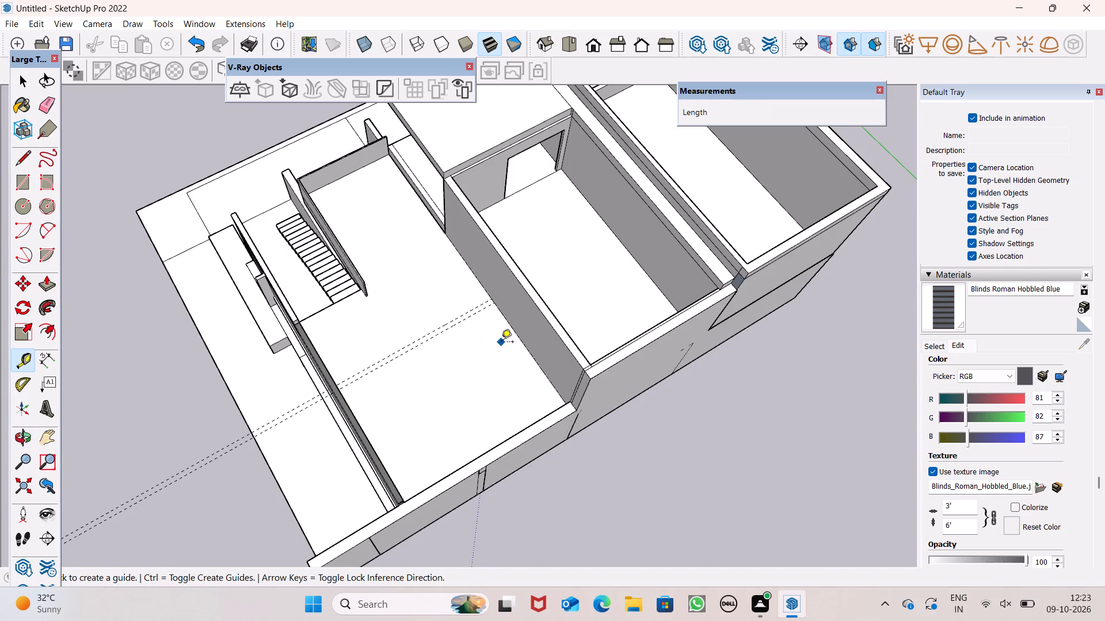
scroll(501, 343, "up", 5)
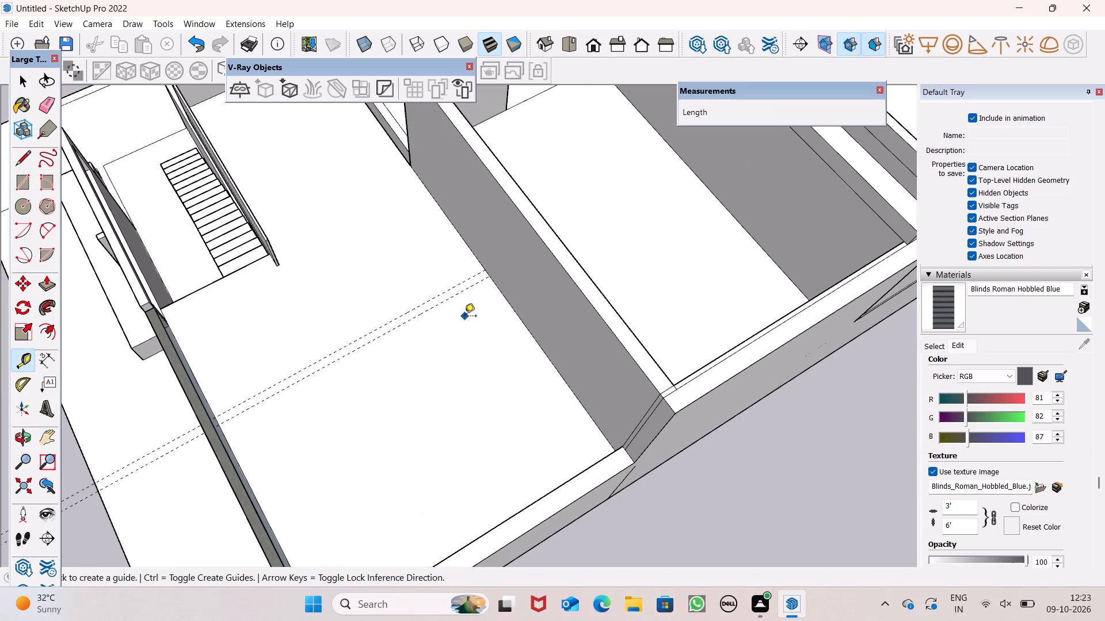
left_click(31, 185)
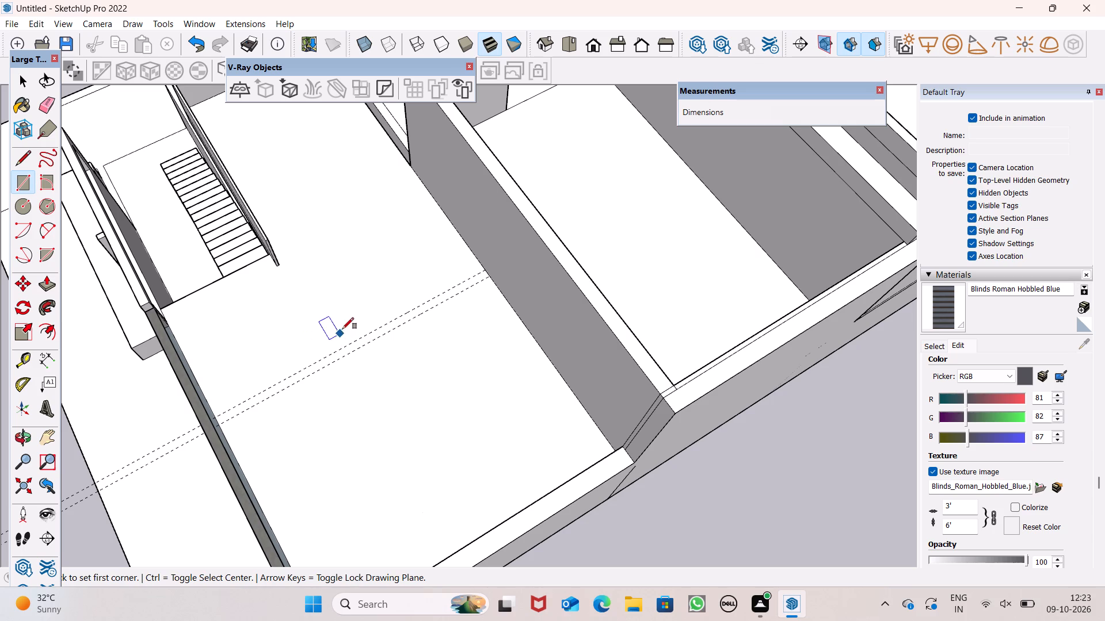
left_click(356, 338)
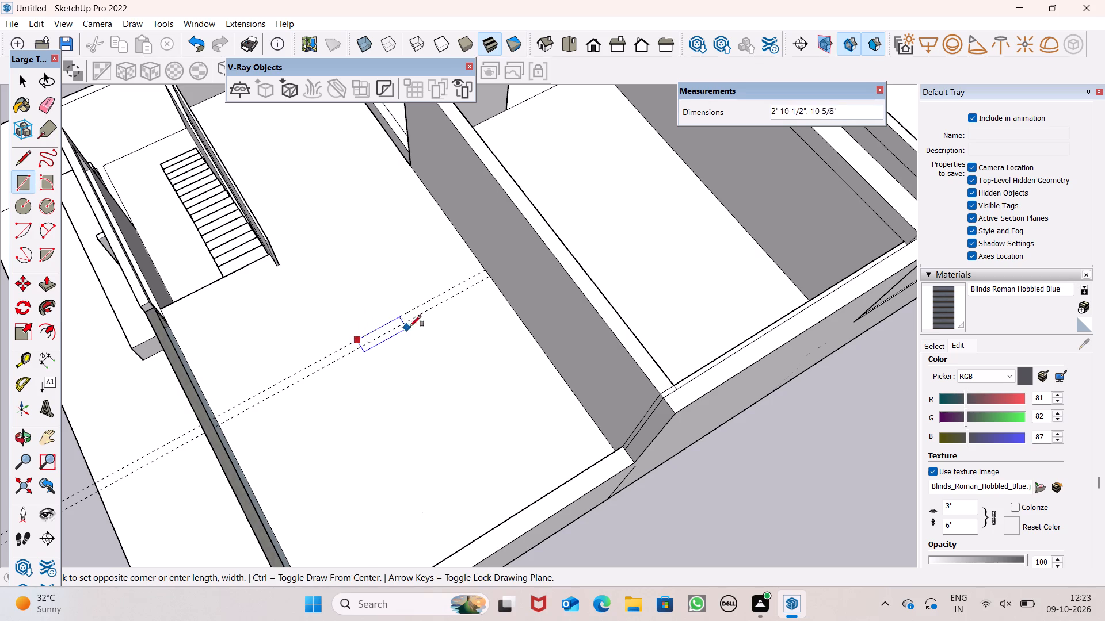
left_click(492, 280)
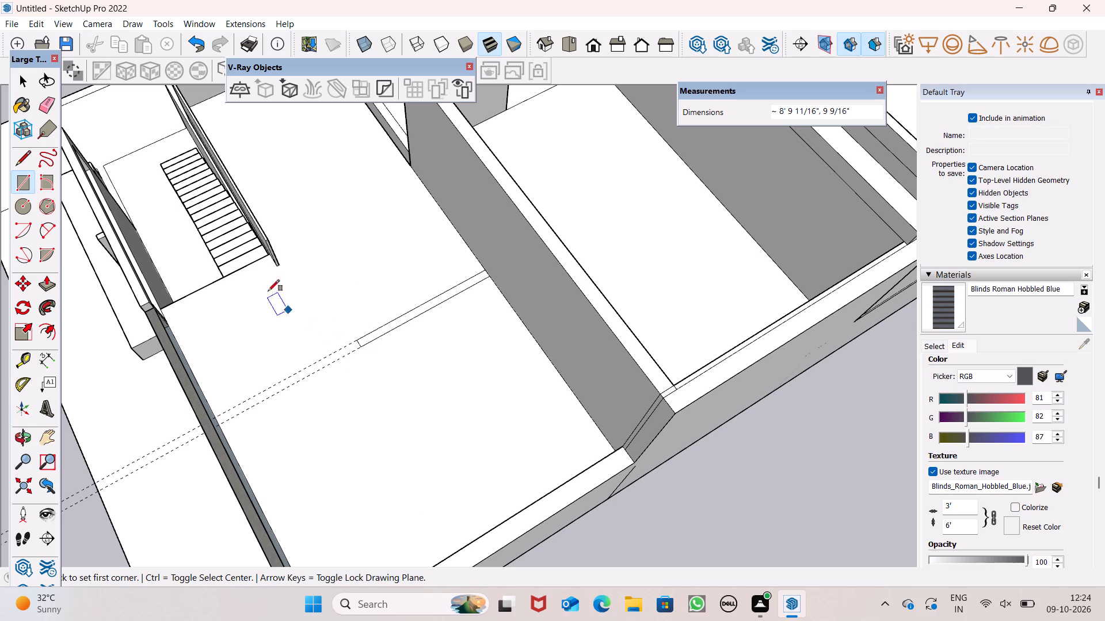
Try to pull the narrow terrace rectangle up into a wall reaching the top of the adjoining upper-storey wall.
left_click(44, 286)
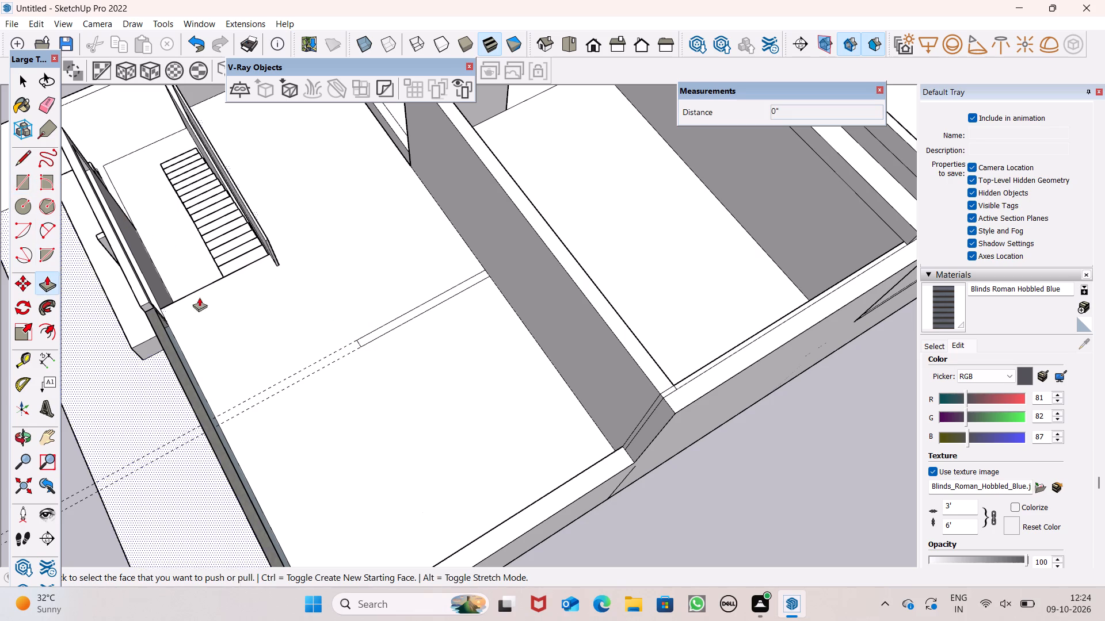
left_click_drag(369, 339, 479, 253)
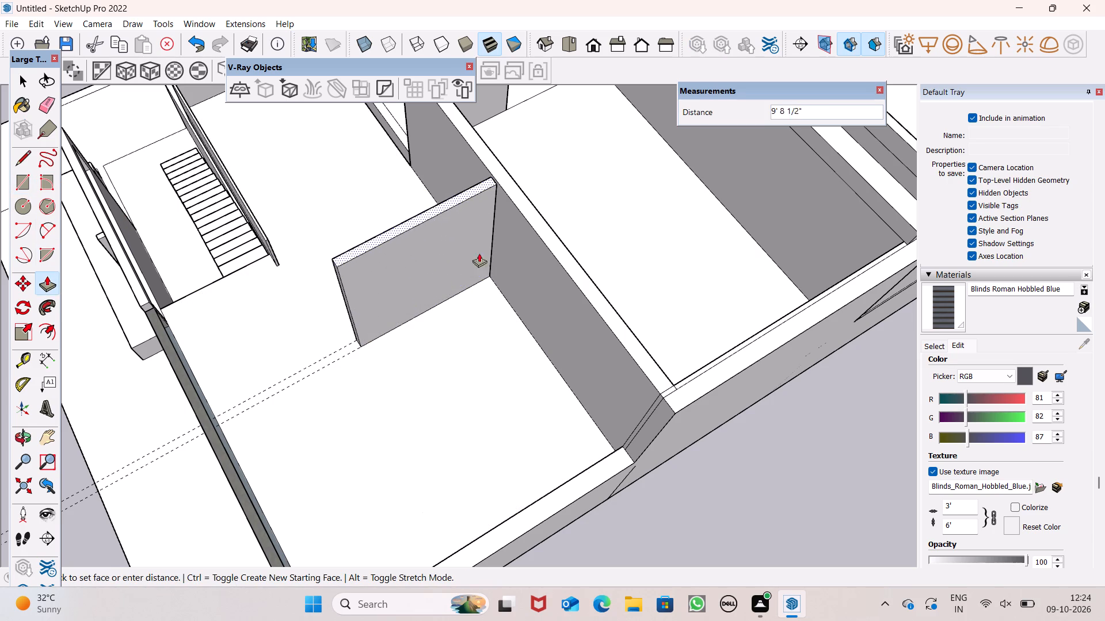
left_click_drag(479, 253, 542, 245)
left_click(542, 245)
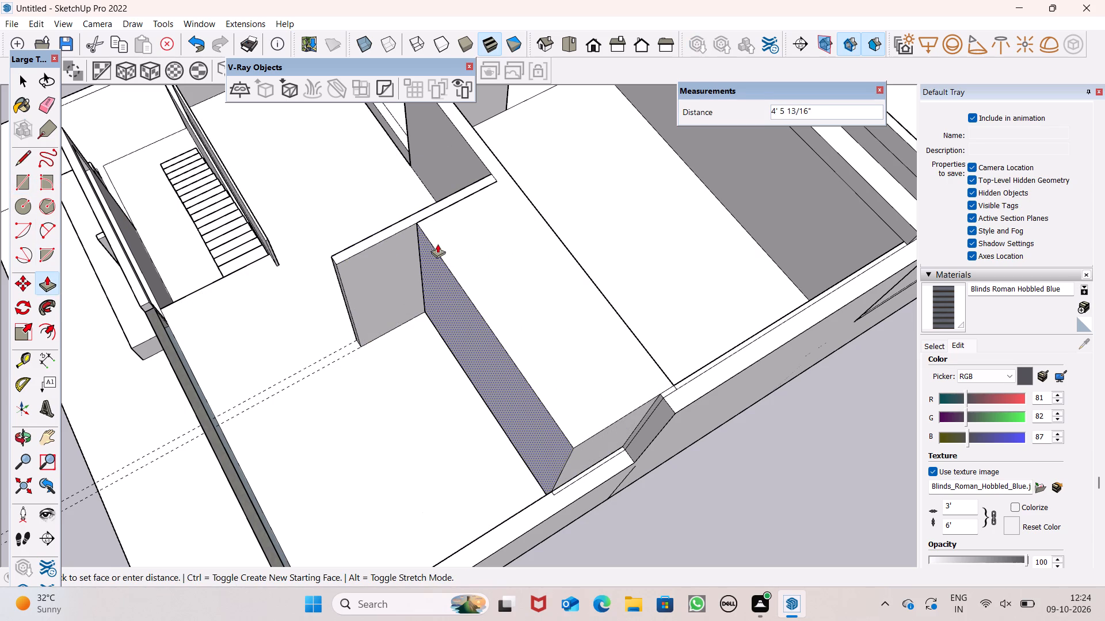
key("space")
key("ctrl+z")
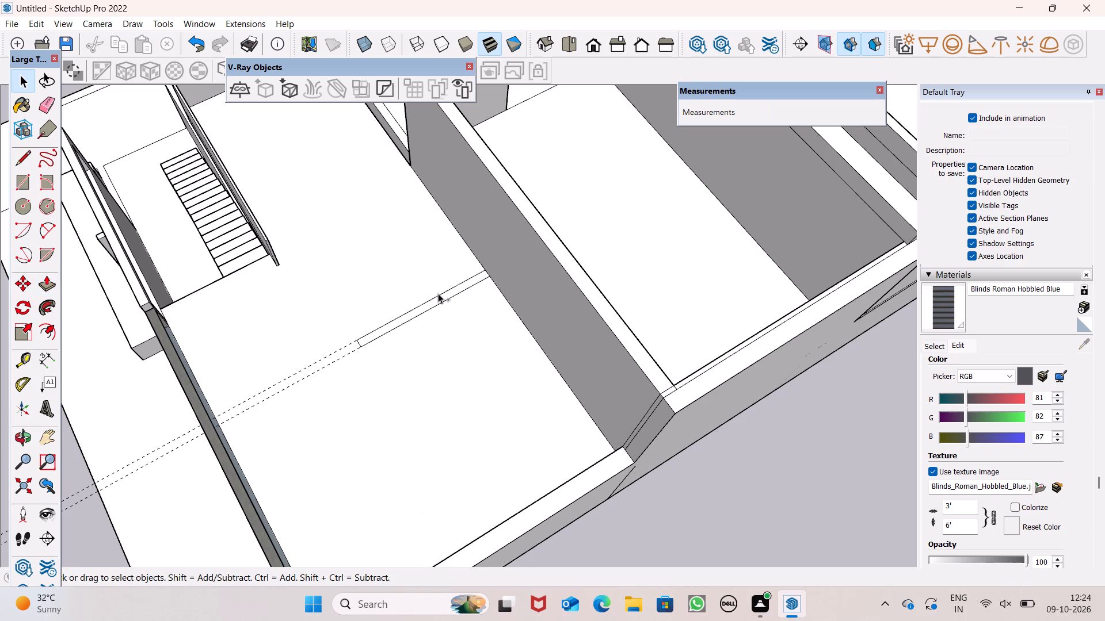
Pull the narrow terrace rectangle up 9' 8 3/4" into a partition wall level with the adjoining upper-storey wall.
left_click(41, 283)
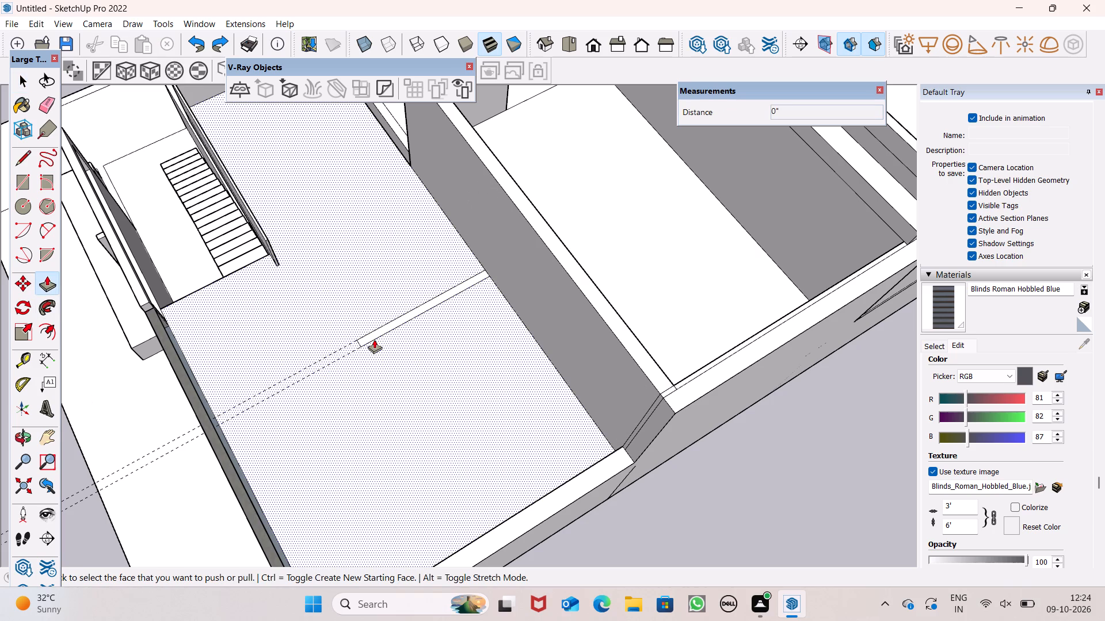
left_click_drag(372, 338, 362, 333, "ctrl")
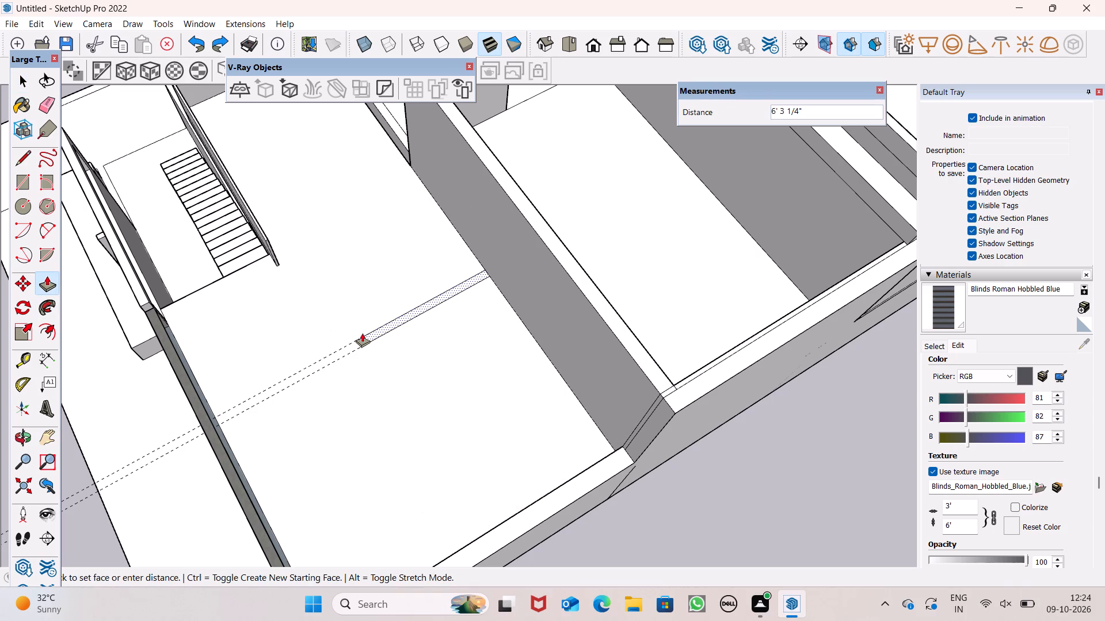
left_click_drag(362, 333, 352, 283, "ctrl")
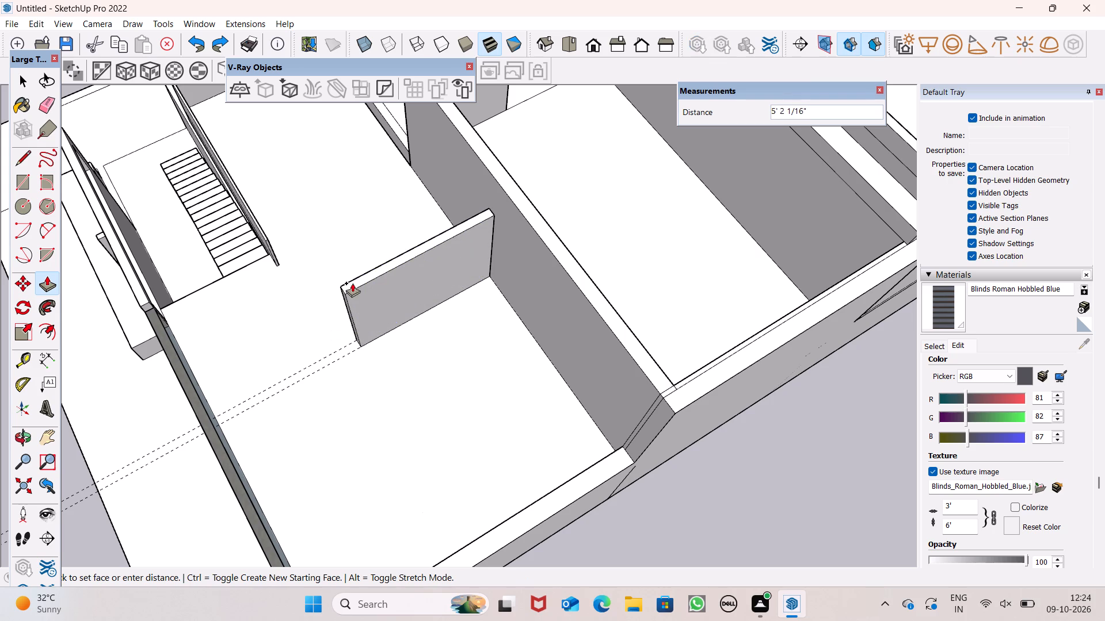
left_click_drag(352, 283, 539, 233, "ctrl")
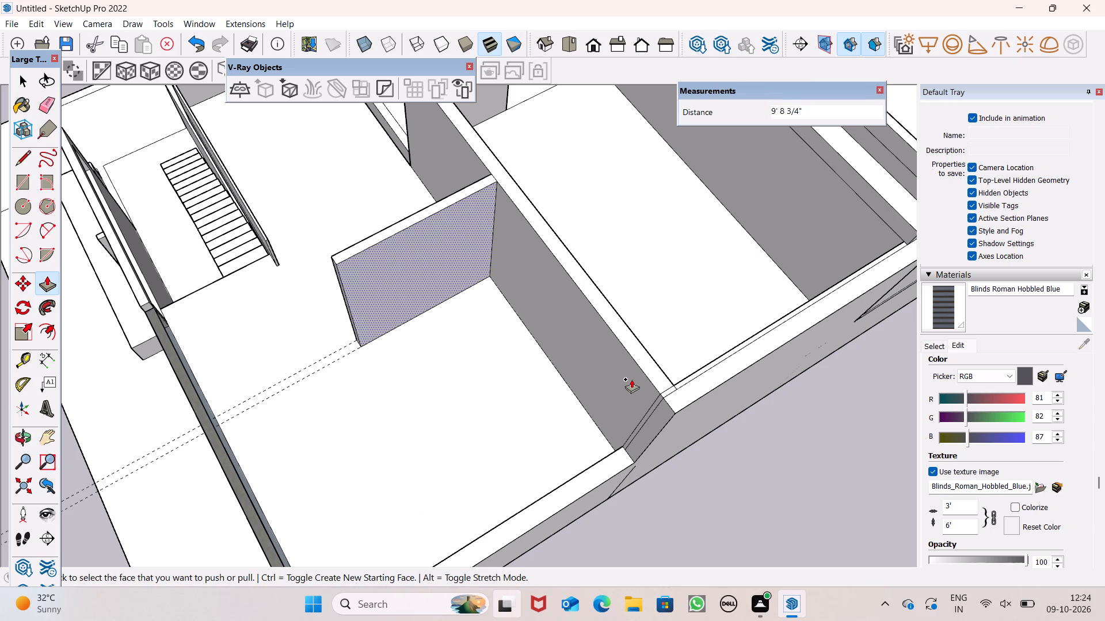
Inspect the new terrace partition wall and its relation to the stairs and surrounding walls from several angles.
scroll(504, 300, "down", 15)
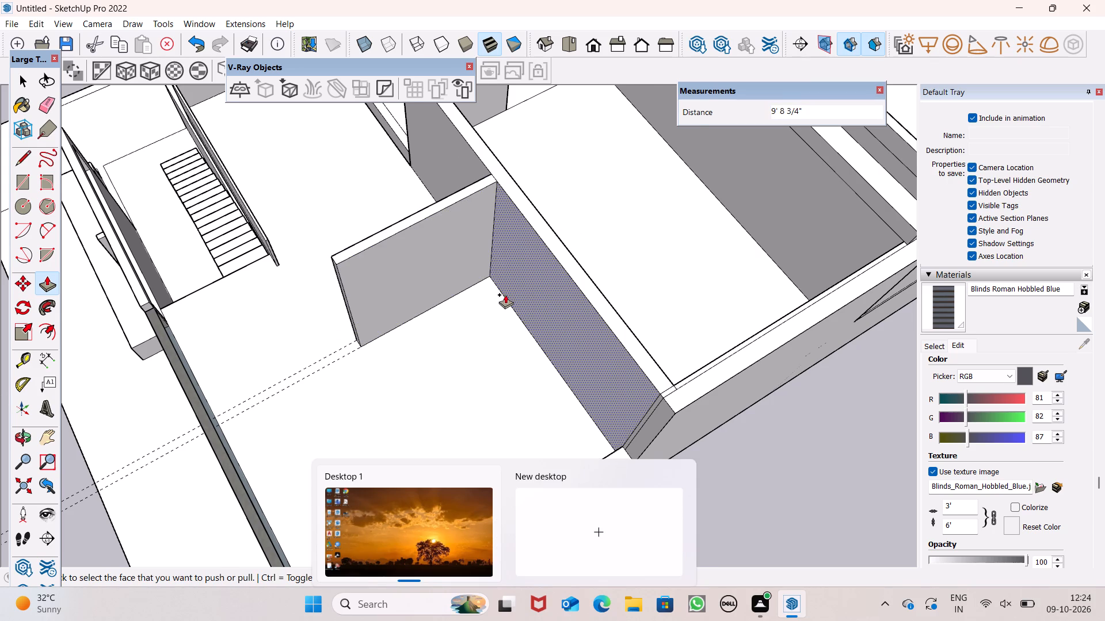
scroll(627, 370, "down", 3)
middle_click_drag(673, 463, 895, 335)
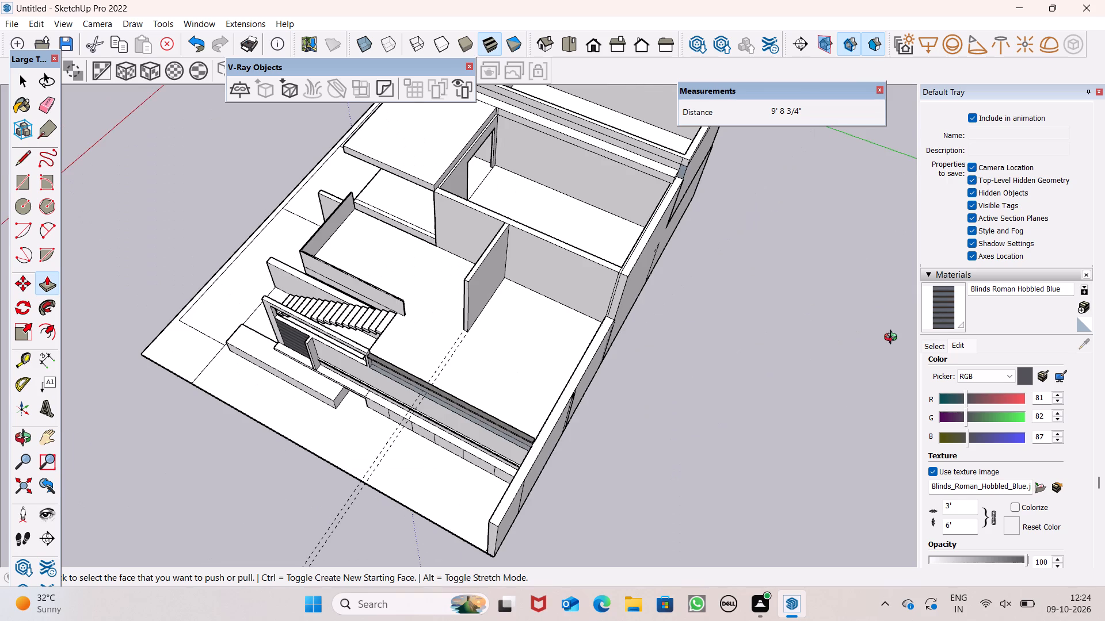
middle_click_drag(752, 388, 939, 352)
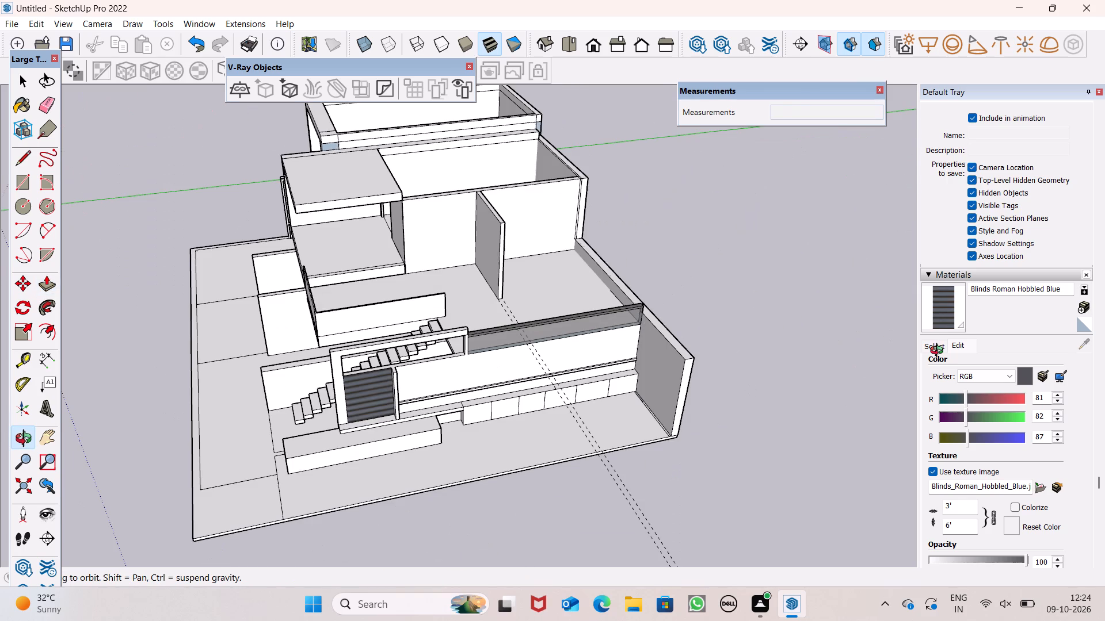
middle_click_drag(939, 352, 942, 354)
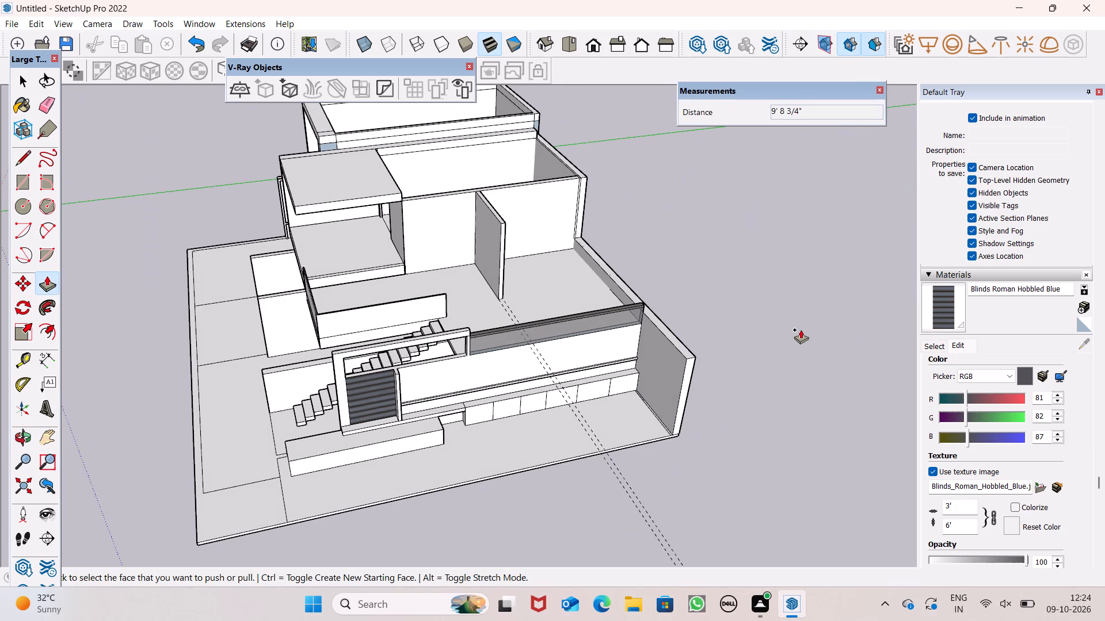
middle_click_drag(700, 343, 671, 336)
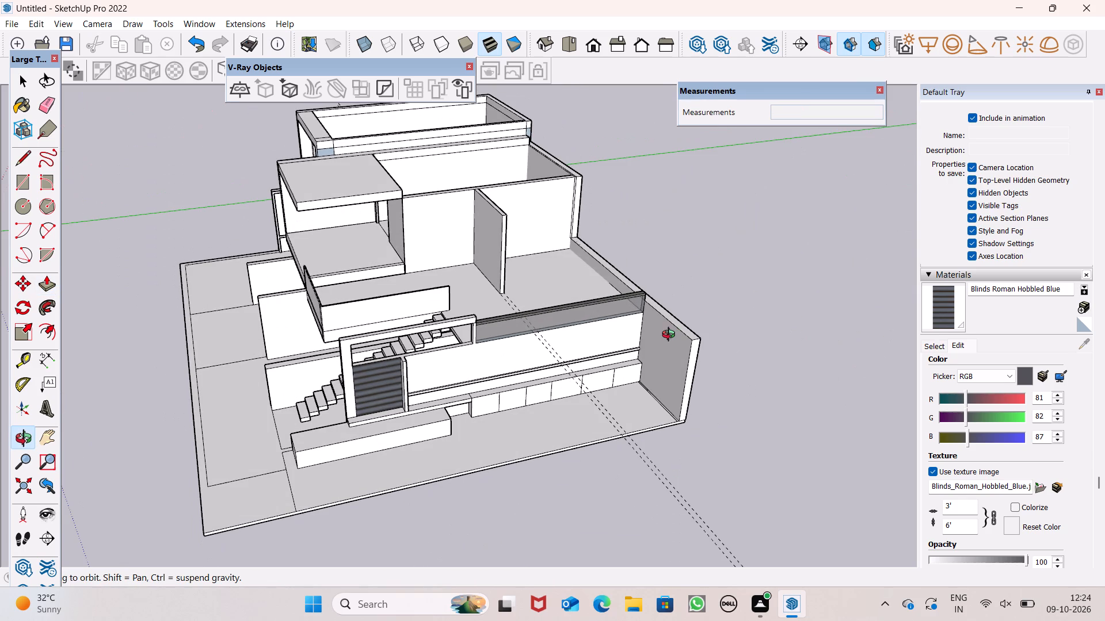
middle_click_drag(671, 336, 580, 389)
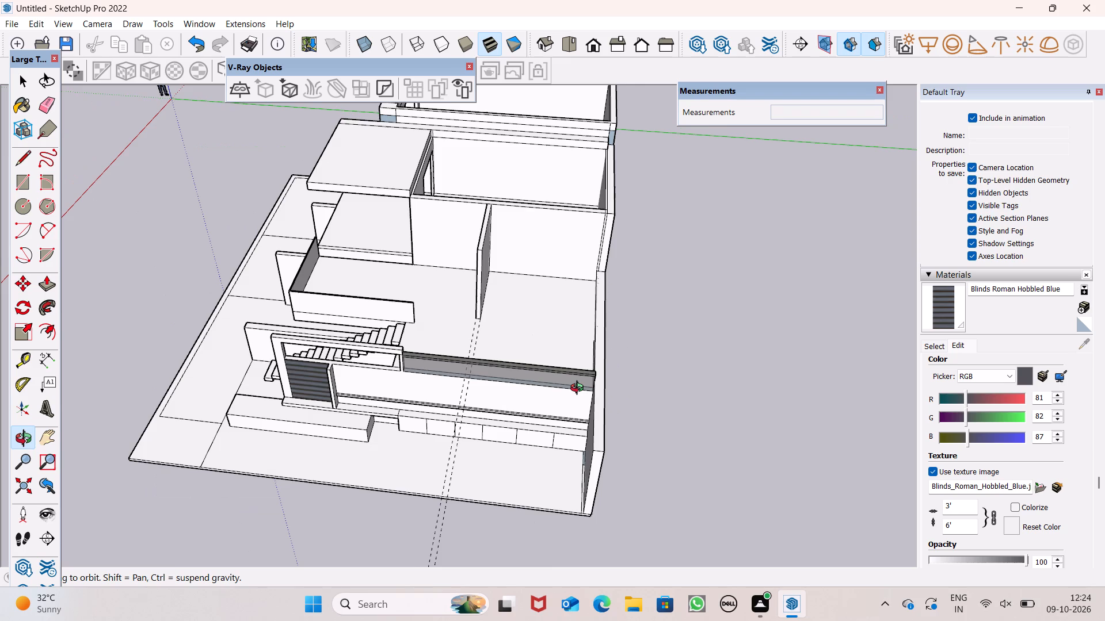
middle_click_drag(580, 389, 411, 391)
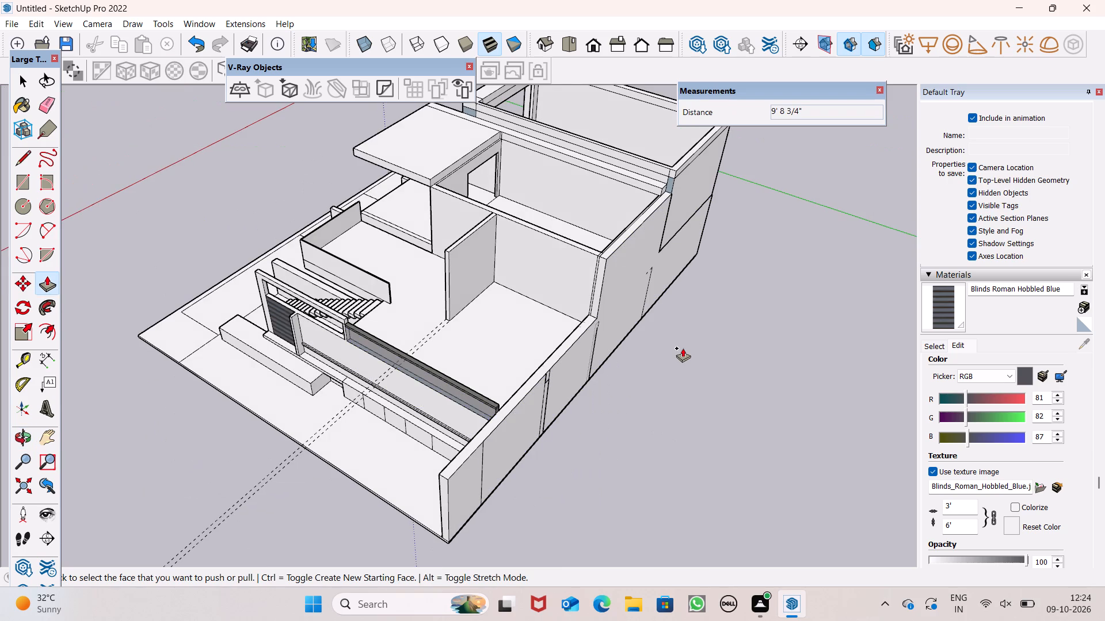
middle_click_drag(690, 374, 866, 309)
scroll(865, 309, "up", 1)
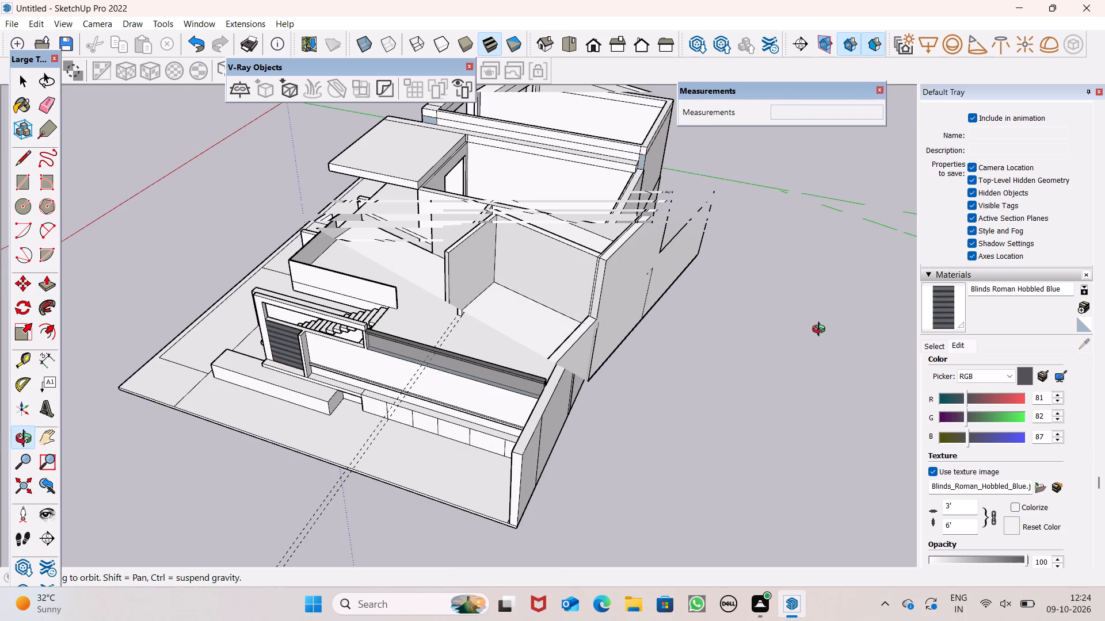
middle_click_drag(694, 321, 868, 281)
scroll(521, 324, "down", 2)
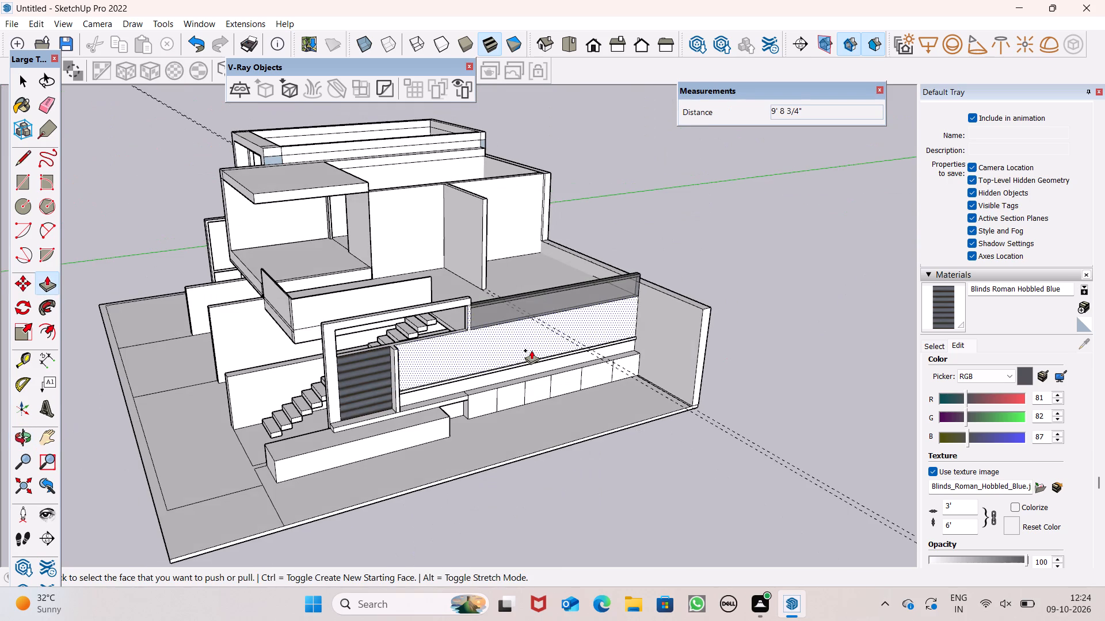
scroll(531, 350, "down", 1)
middle_click_drag(545, 374, 679, 372)
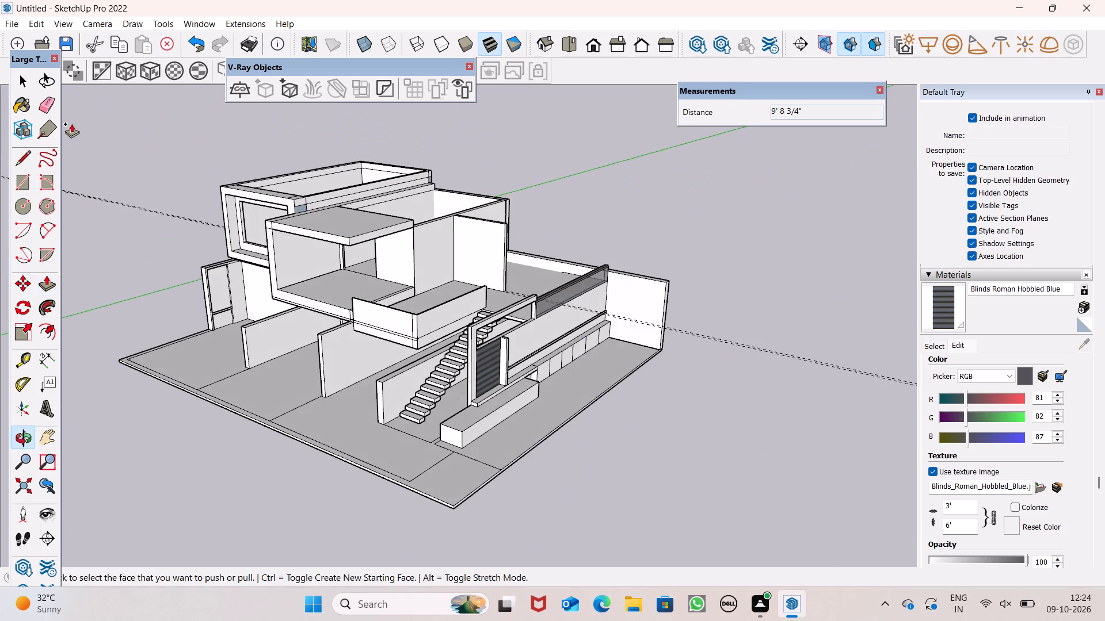
Erase the two parallel guides running across the terrace.
left_click(41, 107)
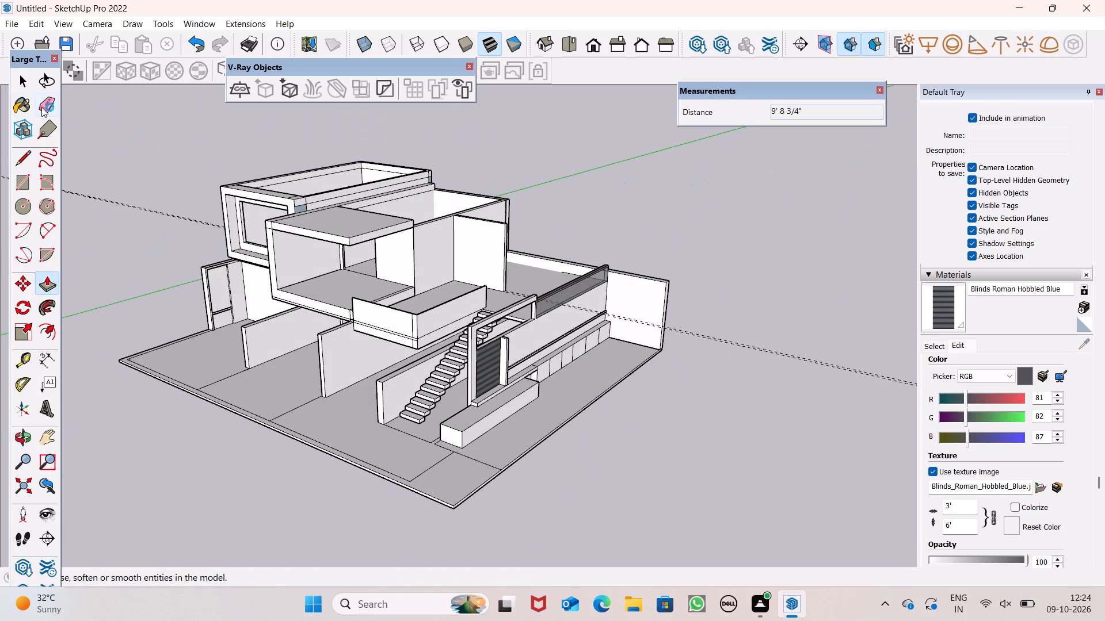
left_click_drag(739, 383, 749, 346)
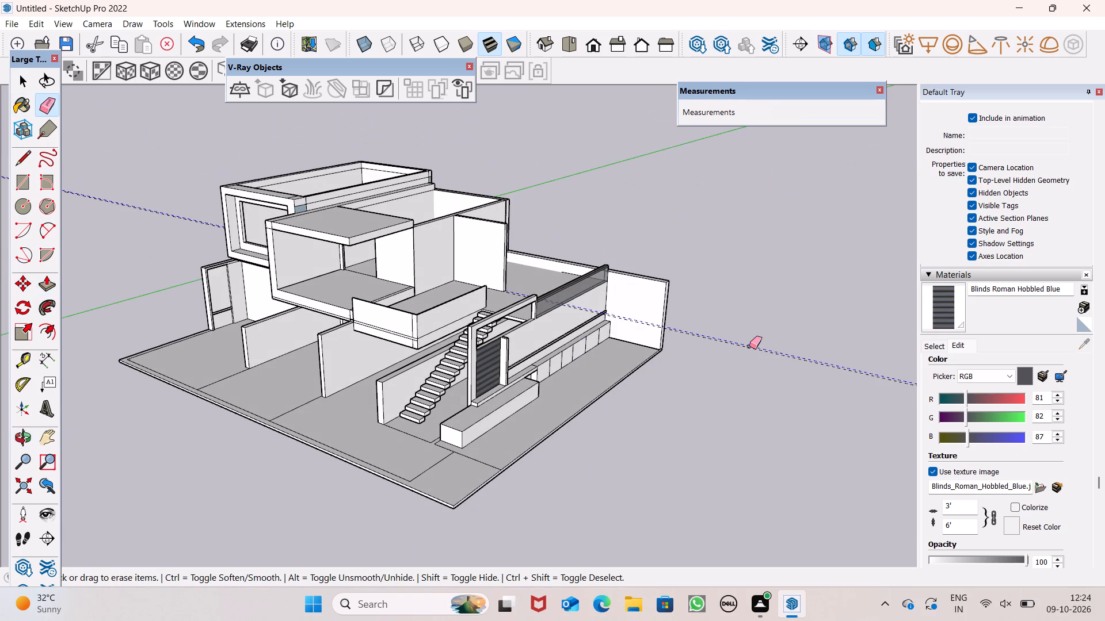
left_click_drag(749, 346, 749, 343)
key("space")
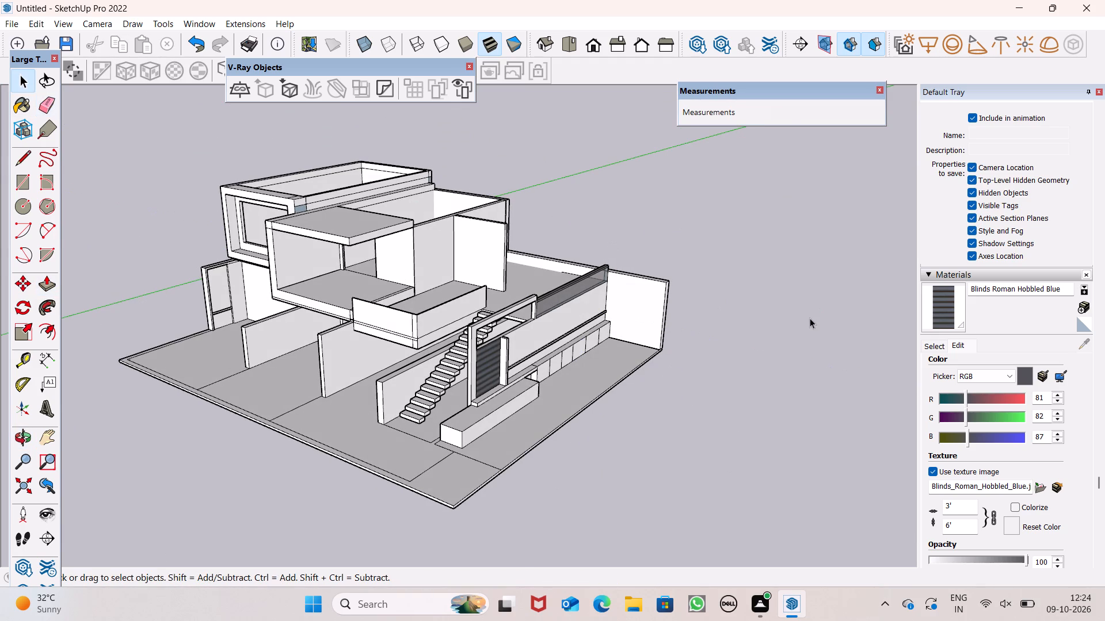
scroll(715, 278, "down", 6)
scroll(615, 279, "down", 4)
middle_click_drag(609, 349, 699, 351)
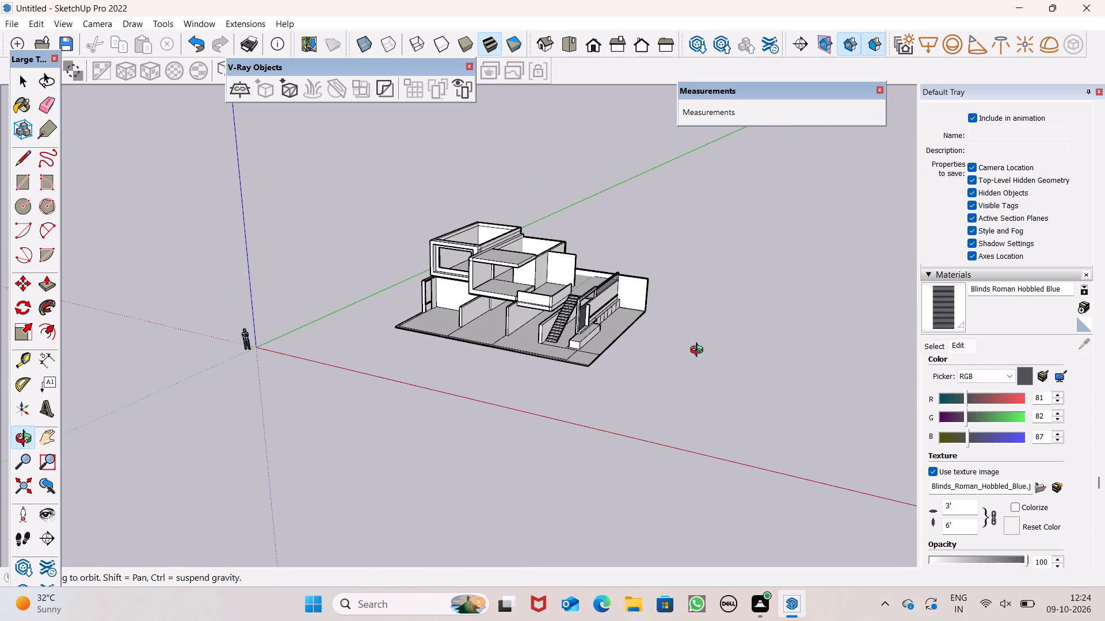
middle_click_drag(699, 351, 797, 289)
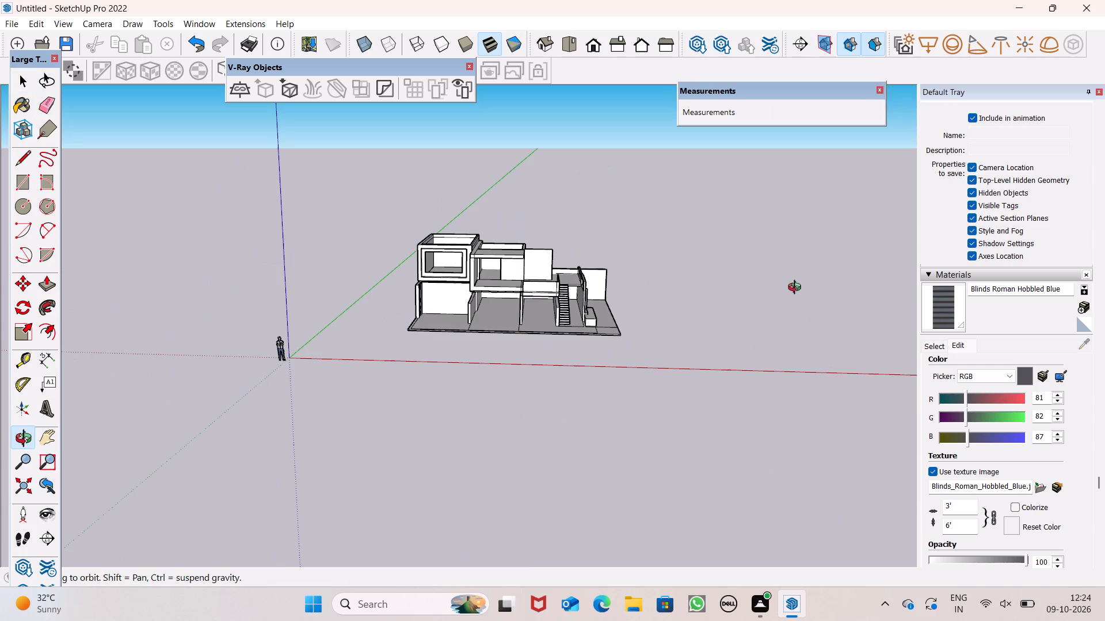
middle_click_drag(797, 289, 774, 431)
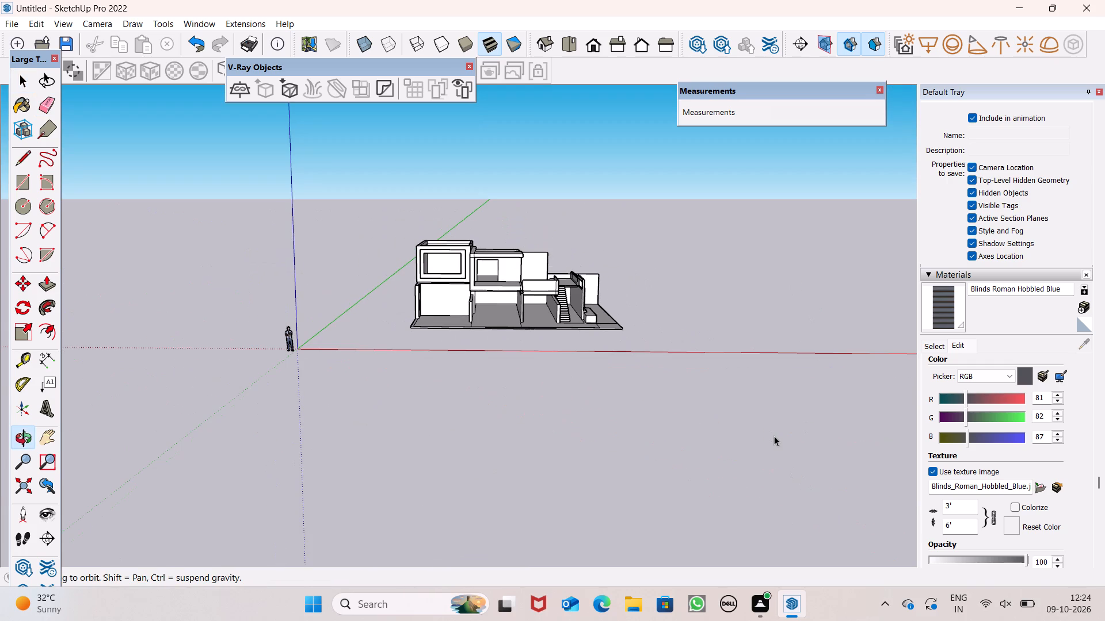
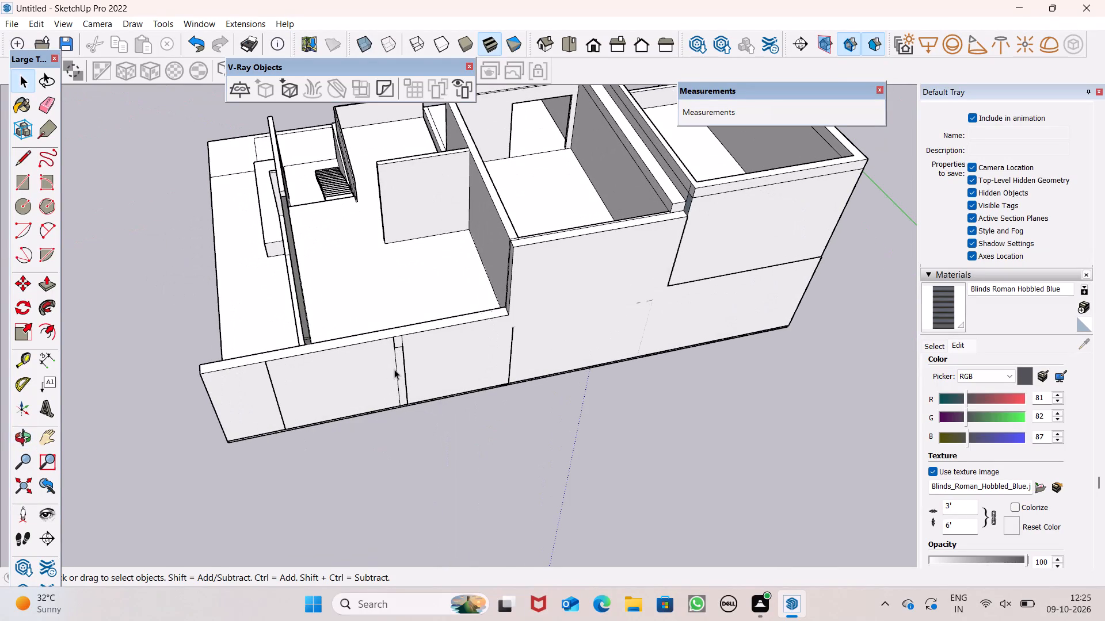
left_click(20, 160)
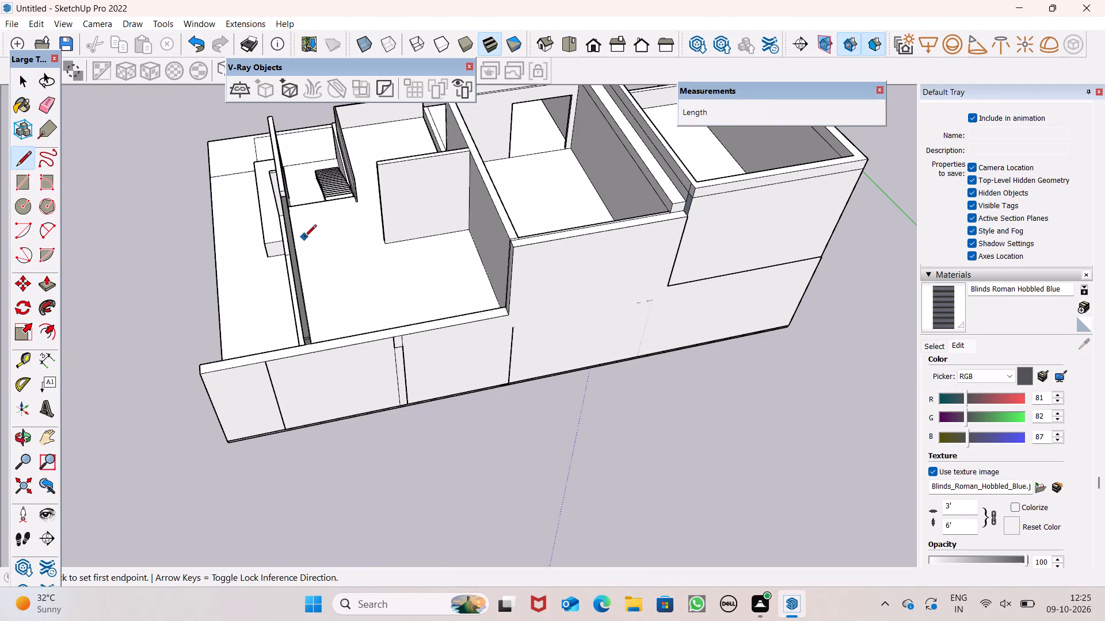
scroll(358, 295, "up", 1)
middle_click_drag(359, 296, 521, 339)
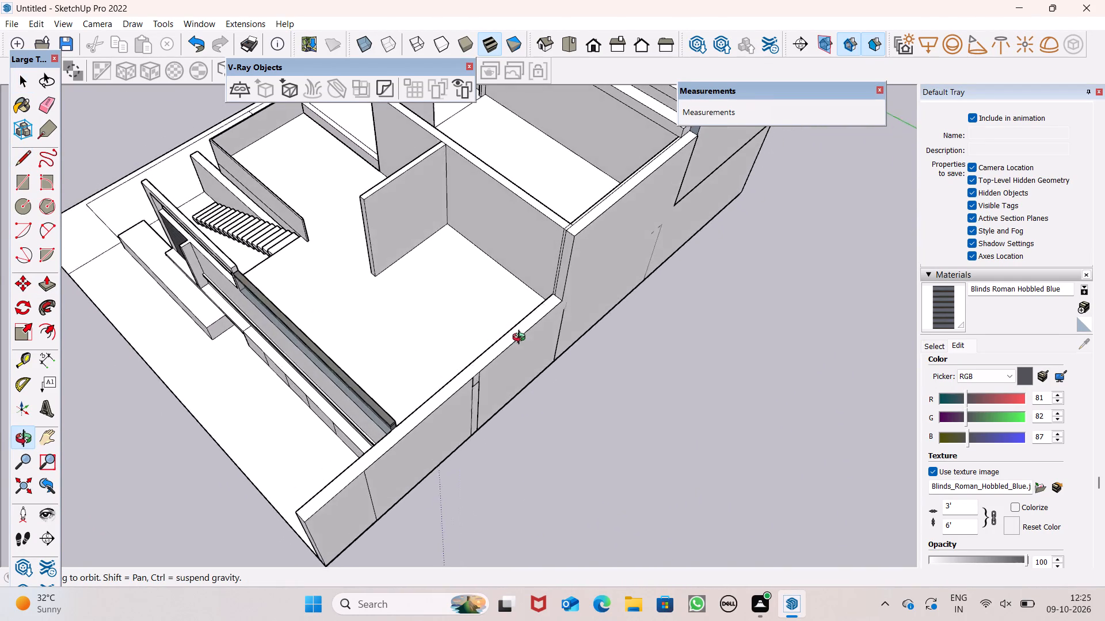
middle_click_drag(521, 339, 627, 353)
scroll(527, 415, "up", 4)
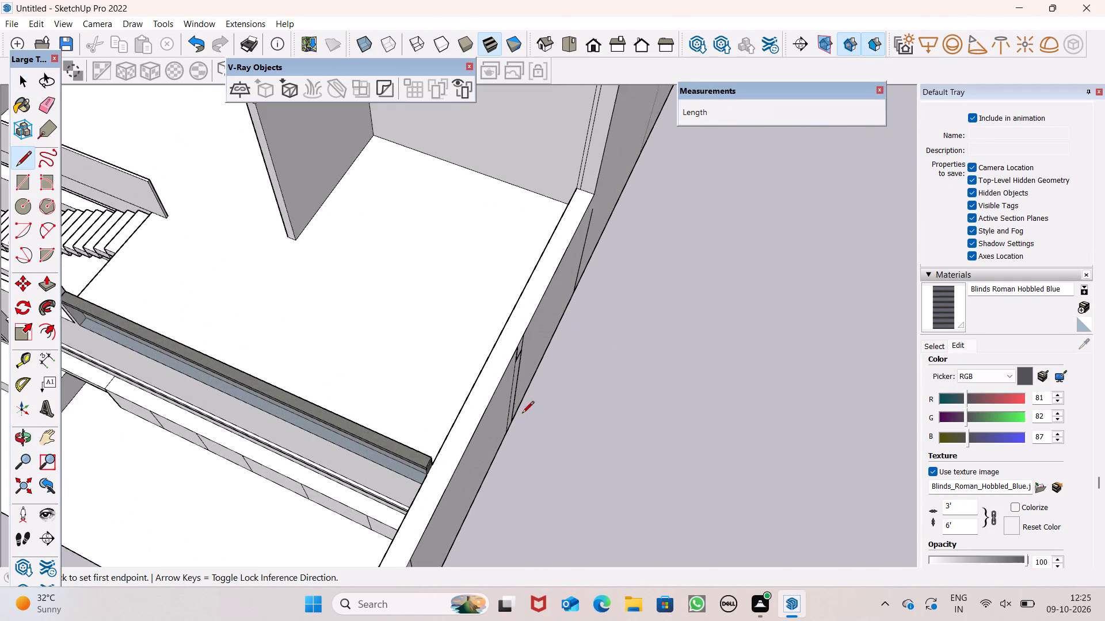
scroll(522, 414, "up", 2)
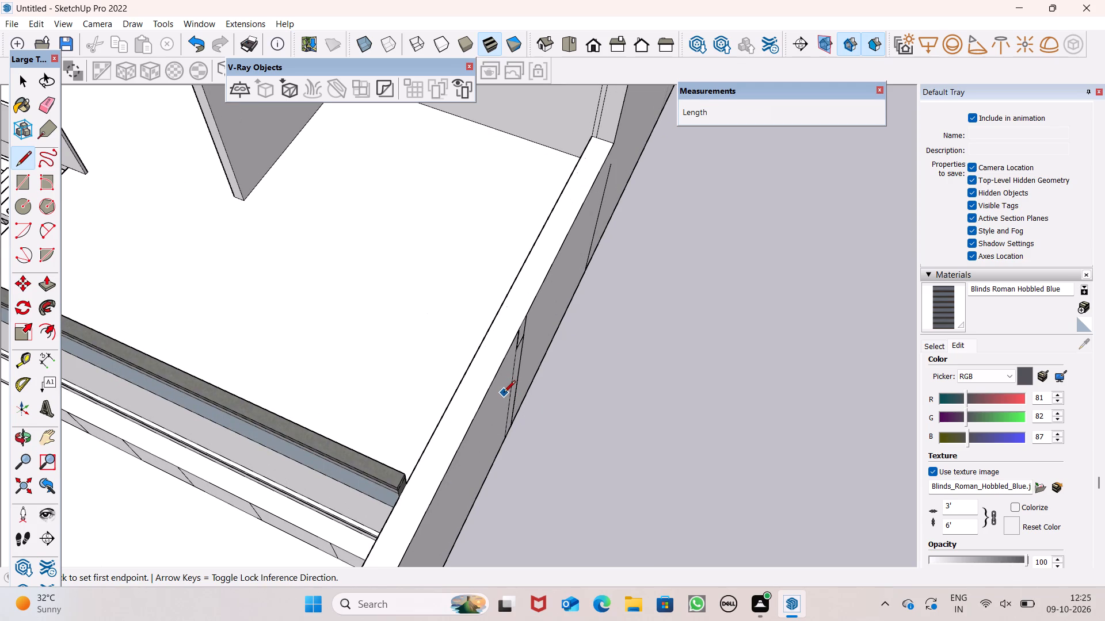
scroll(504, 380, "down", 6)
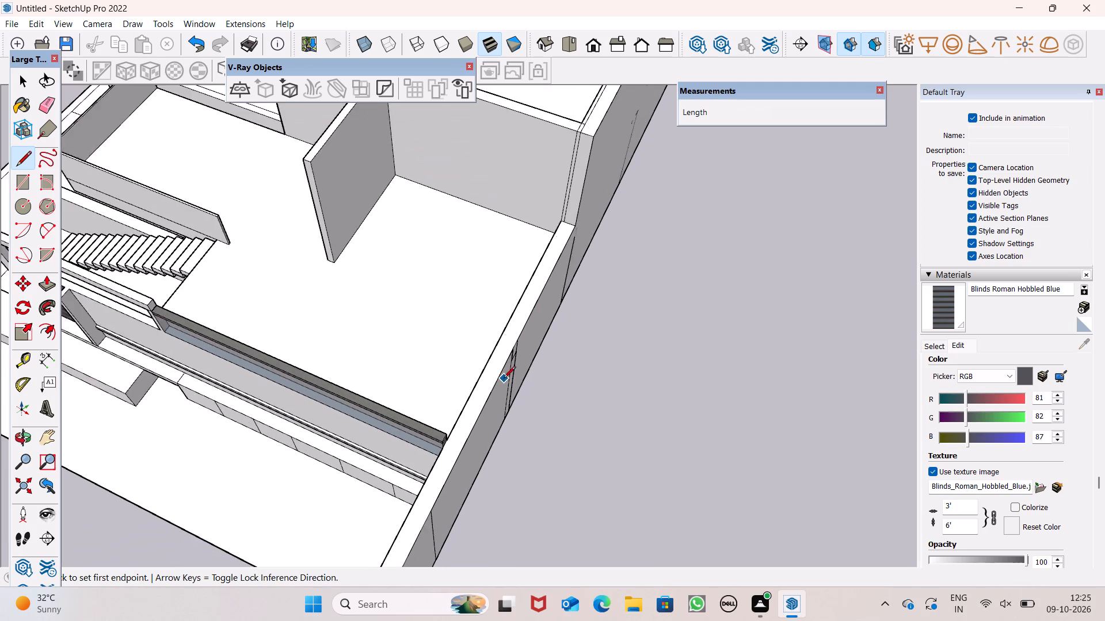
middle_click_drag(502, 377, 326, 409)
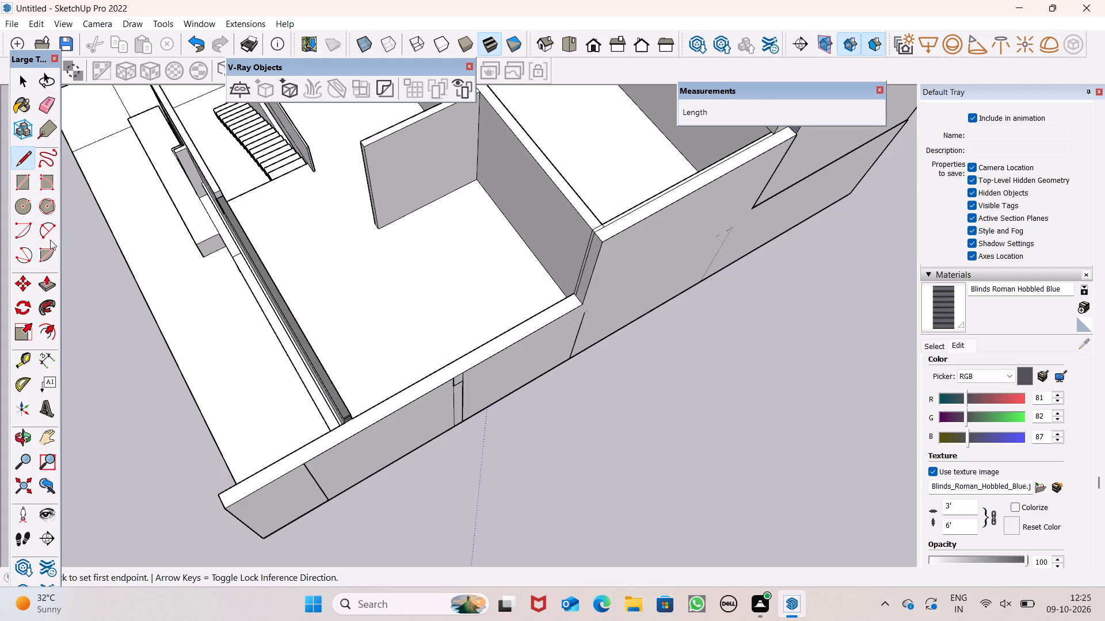
Push/Pull the upper room's long inner wall face forward until it is flush with the end of the freestanding partition.
left_click(51, 289)
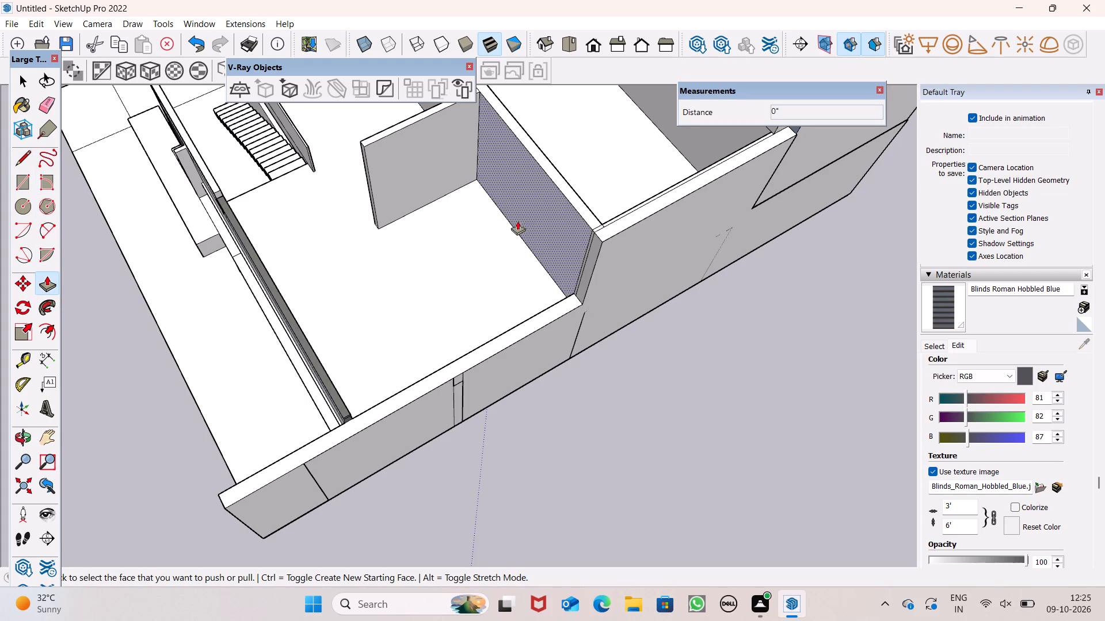
left_click_drag(521, 221, 360, 202)
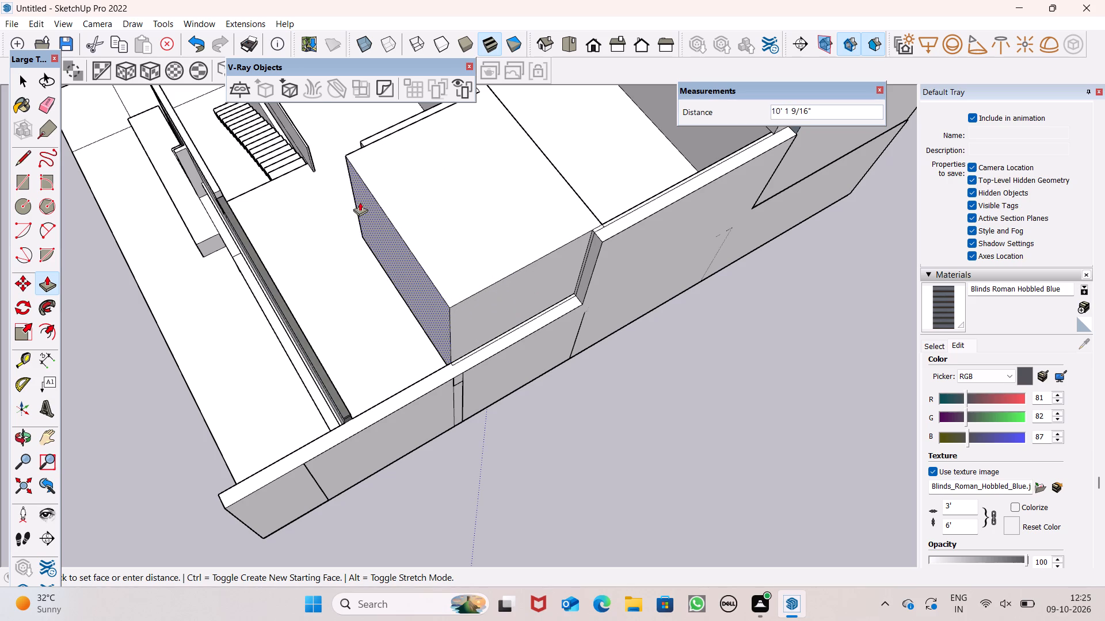
left_click_drag(360, 202, 364, 174)
left_click_drag(366, 171, 367, 147)
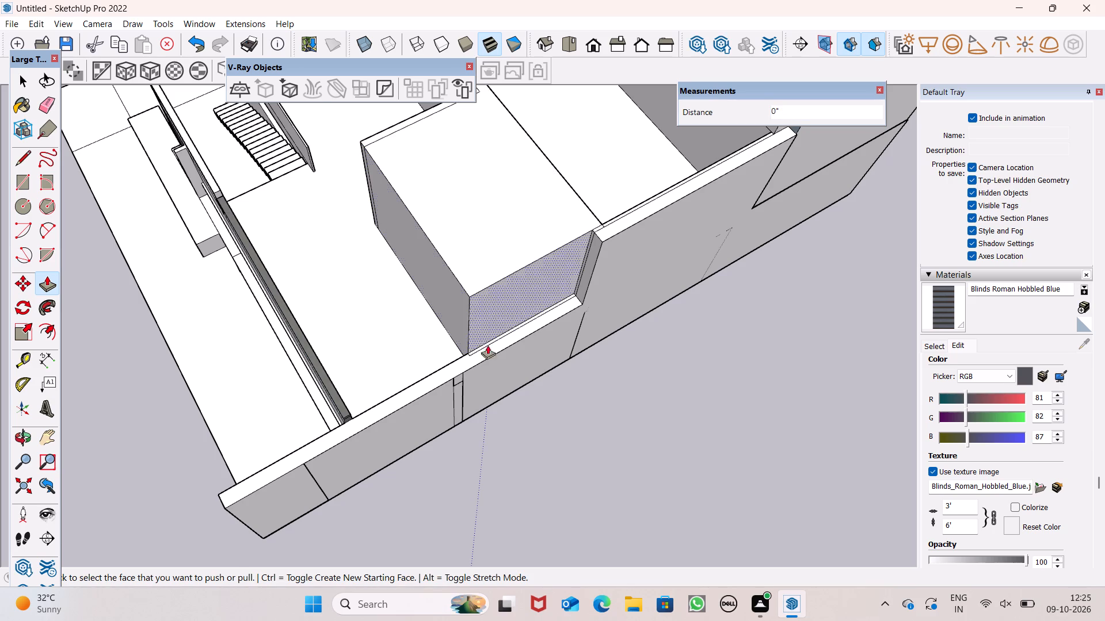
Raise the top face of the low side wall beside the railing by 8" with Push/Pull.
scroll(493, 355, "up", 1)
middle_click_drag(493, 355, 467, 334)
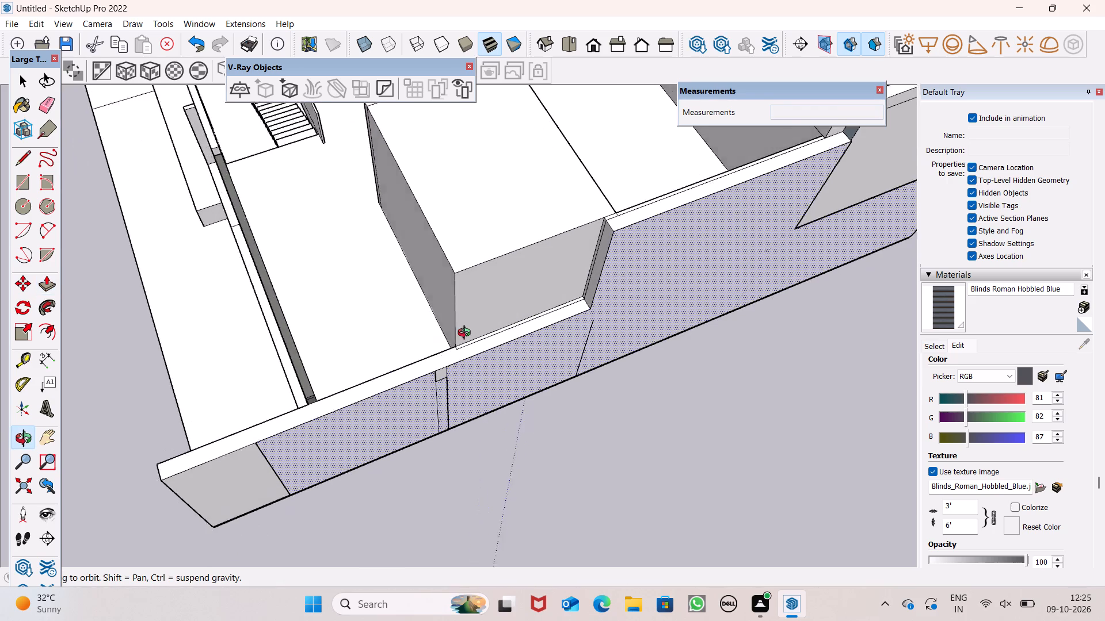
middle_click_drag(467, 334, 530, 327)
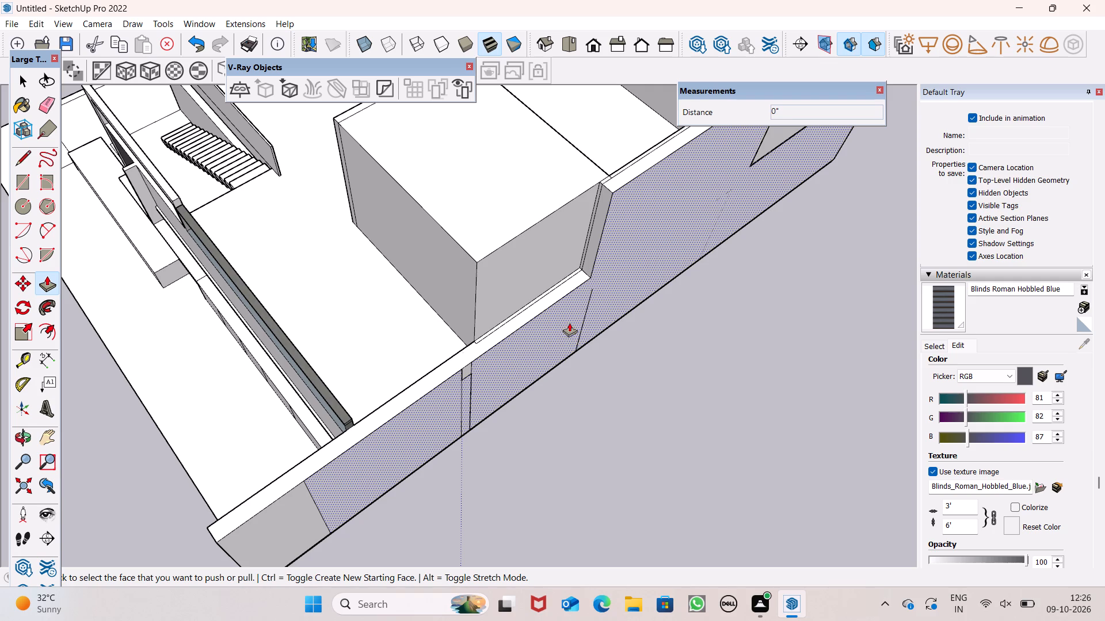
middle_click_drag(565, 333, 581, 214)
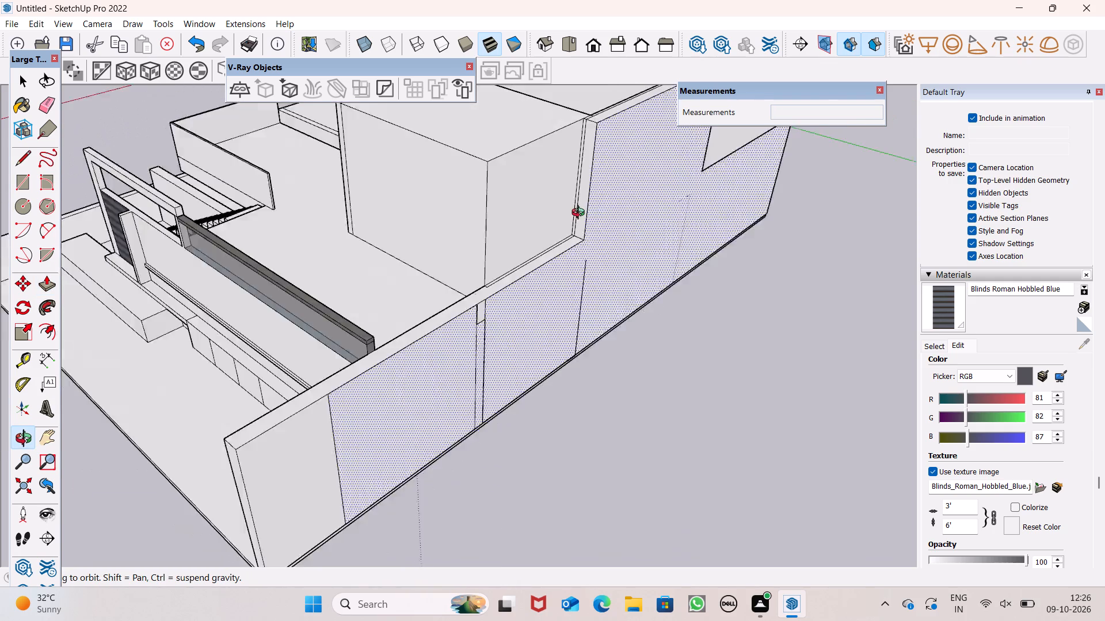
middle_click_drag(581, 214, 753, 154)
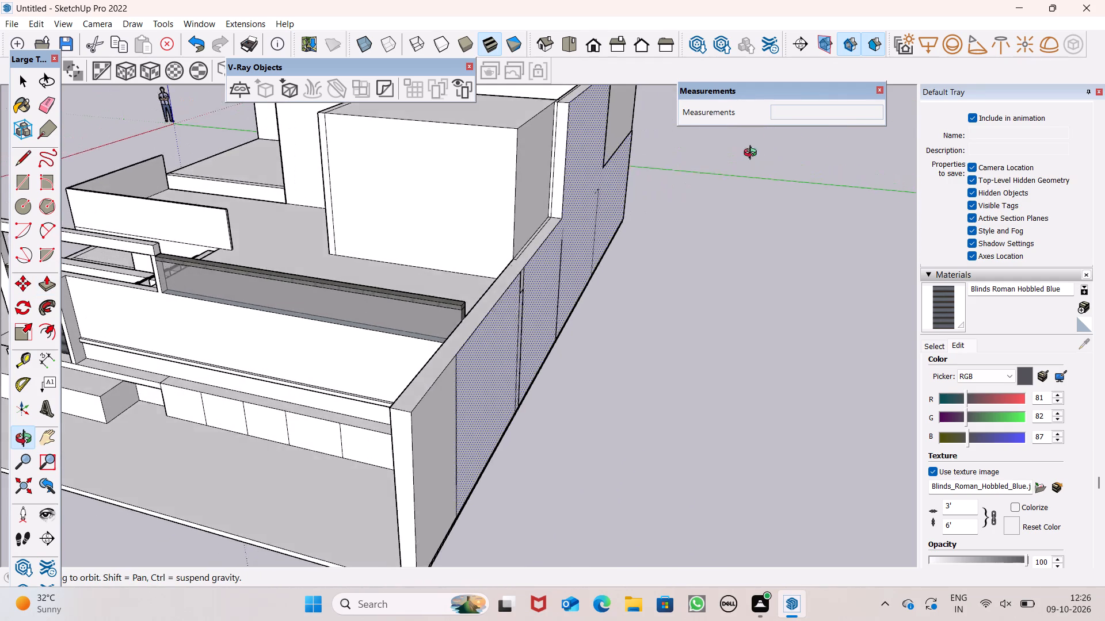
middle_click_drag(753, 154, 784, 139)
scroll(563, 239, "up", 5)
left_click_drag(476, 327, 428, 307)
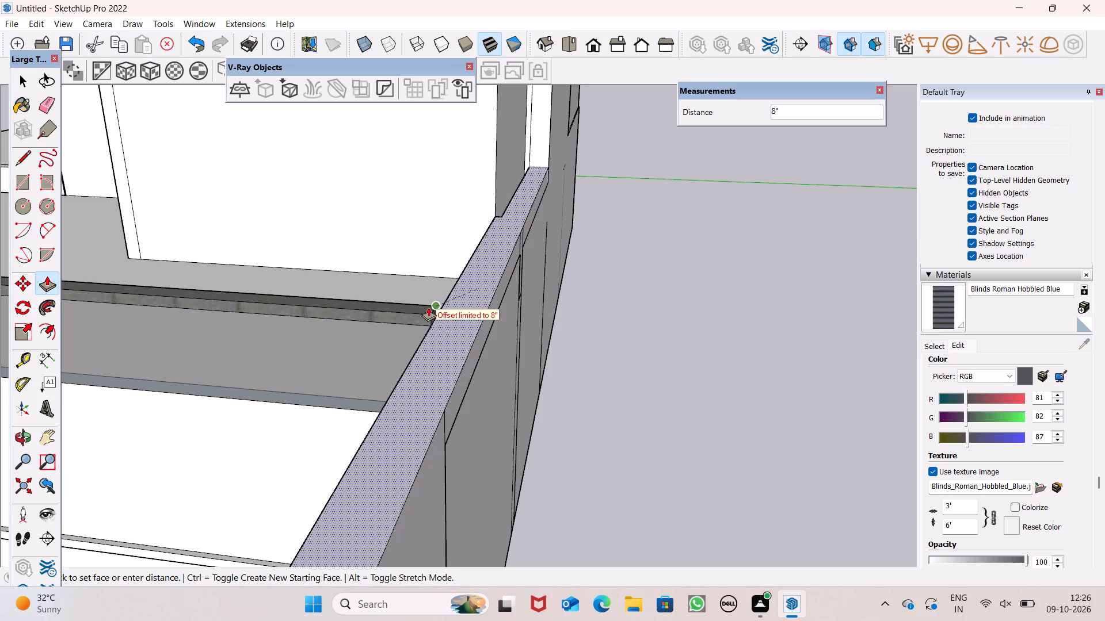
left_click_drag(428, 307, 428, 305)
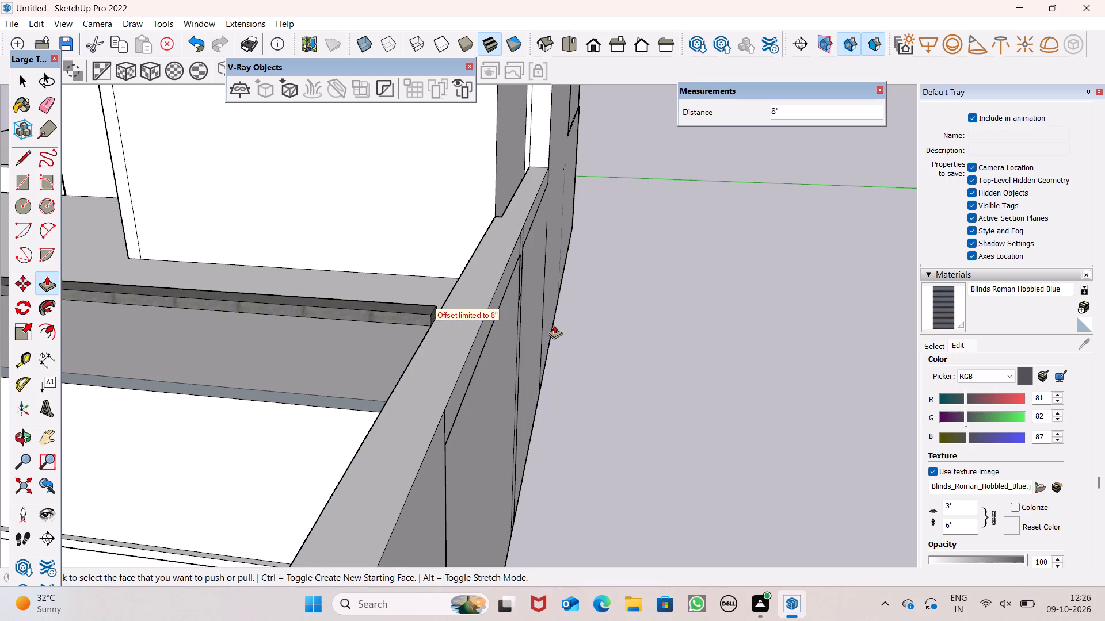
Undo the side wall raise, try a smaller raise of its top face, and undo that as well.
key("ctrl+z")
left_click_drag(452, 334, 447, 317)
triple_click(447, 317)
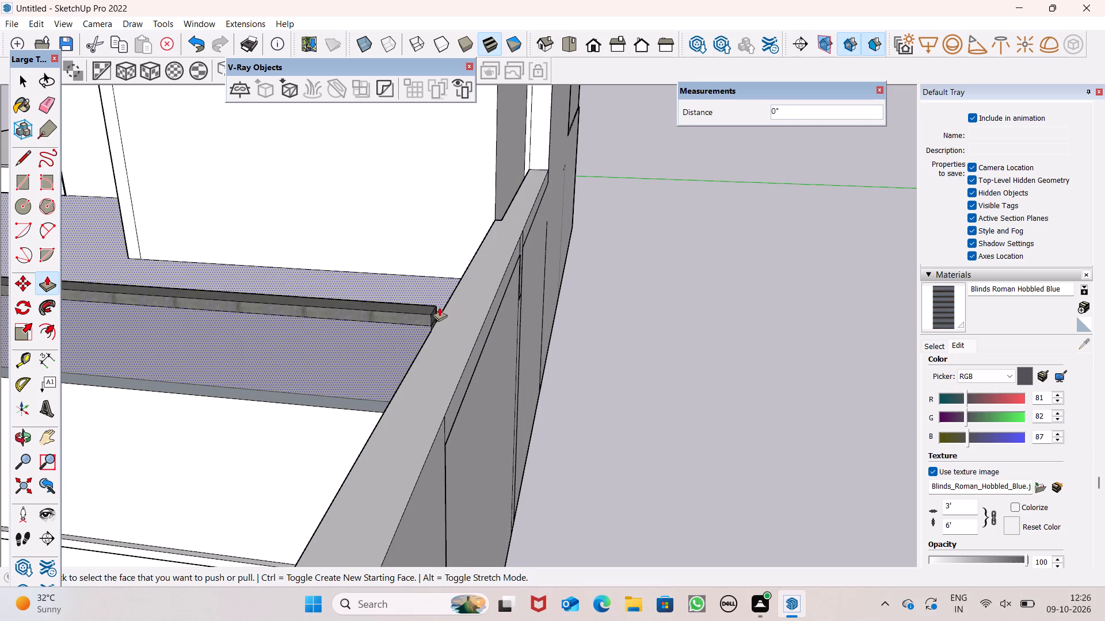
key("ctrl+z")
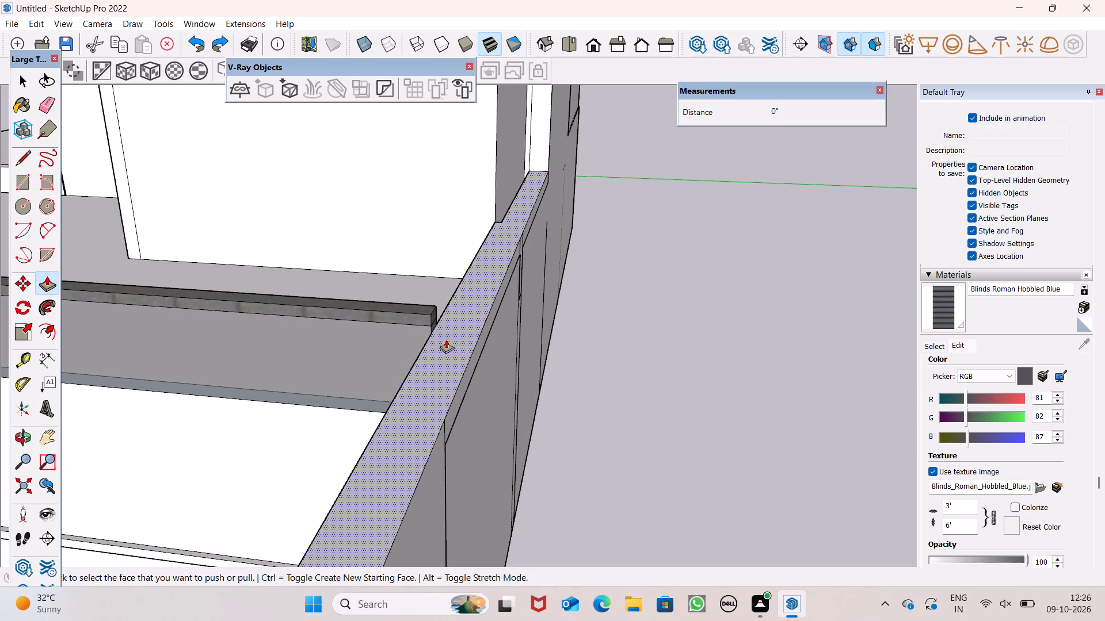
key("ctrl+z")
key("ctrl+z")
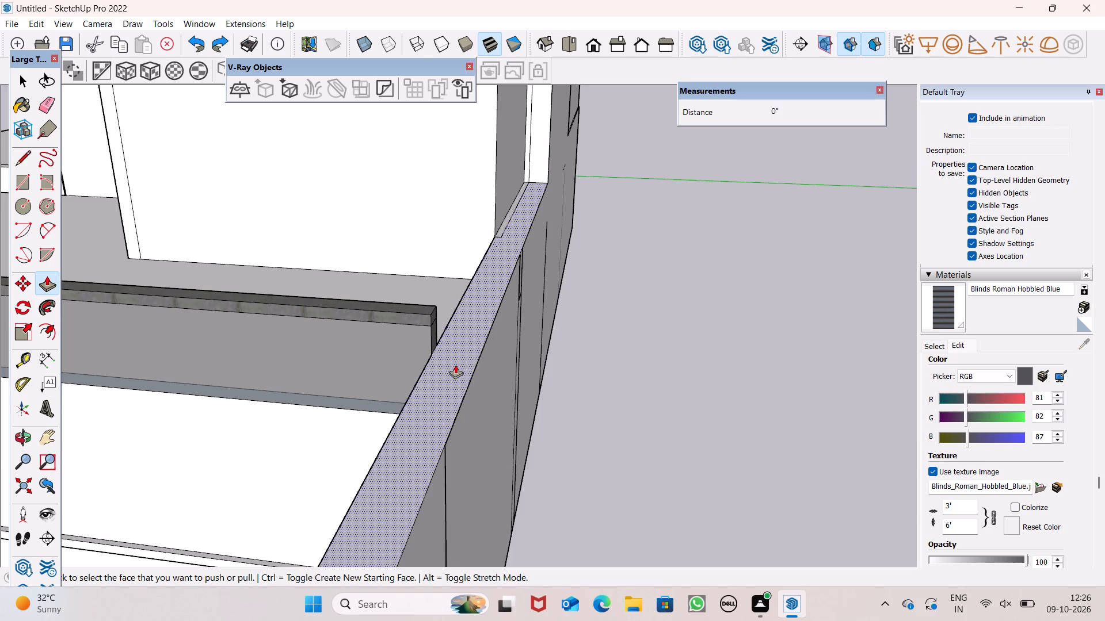
Raise the low side wall's top face by 8" and a further 3 1/16" to bring it level with the railing top.
left_click_drag(455, 365, 416, 309)
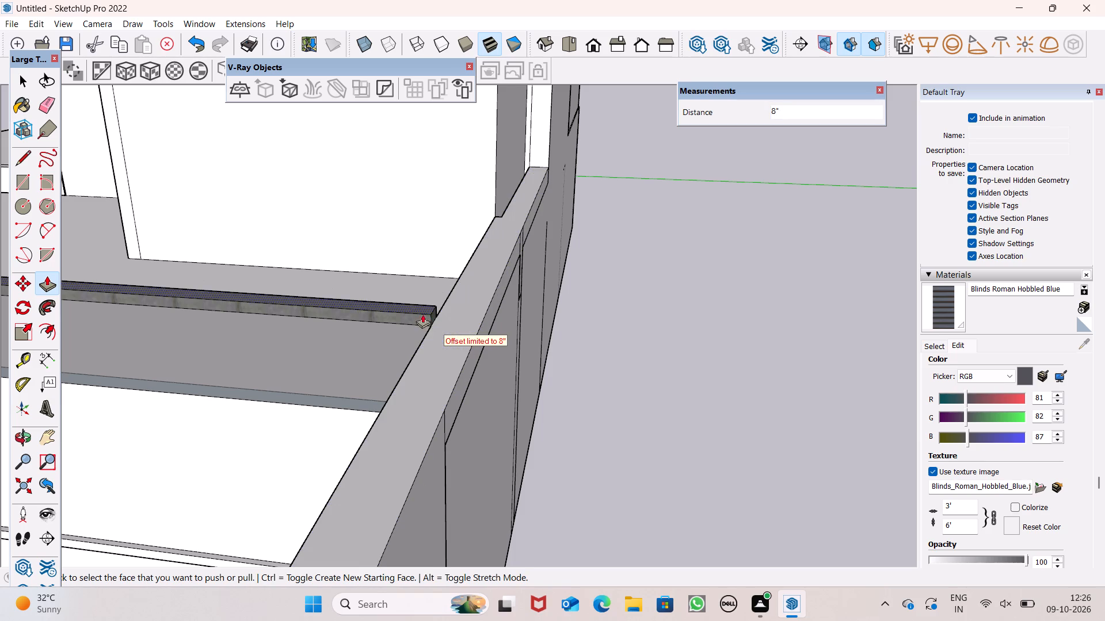
scroll(508, 329, "up", 7)
scroll(426, 317, "up", 1)
middle_click_drag(424, 317, 282, 338)
scroll(274, 304, "up", 1)
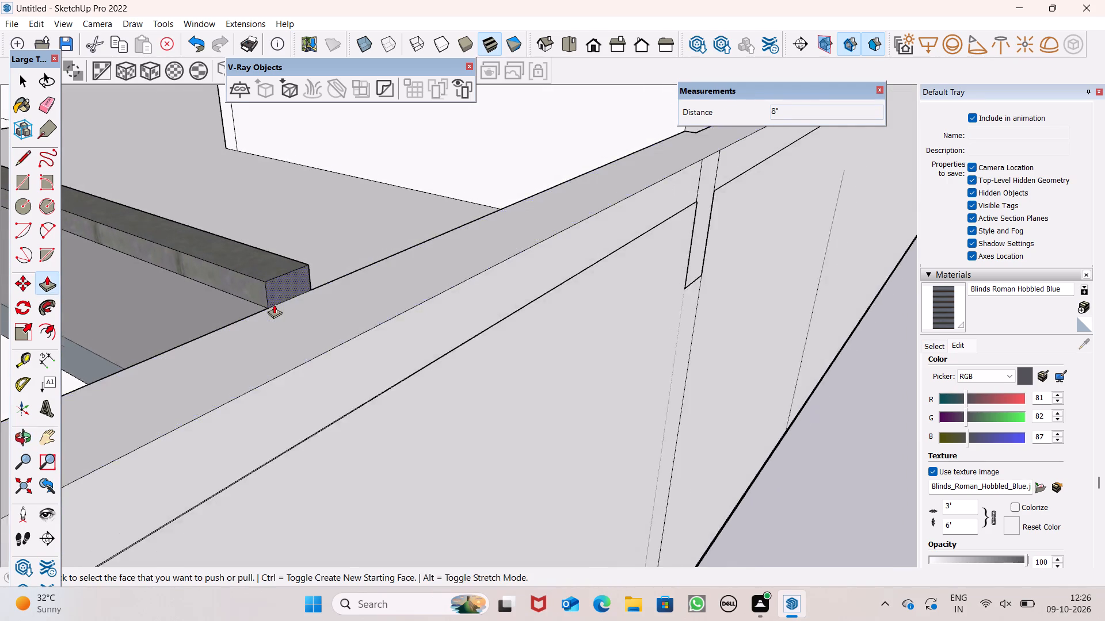
scroll(274, 304, "up", 3)
left_click_drag(288, 316, 196, 222)
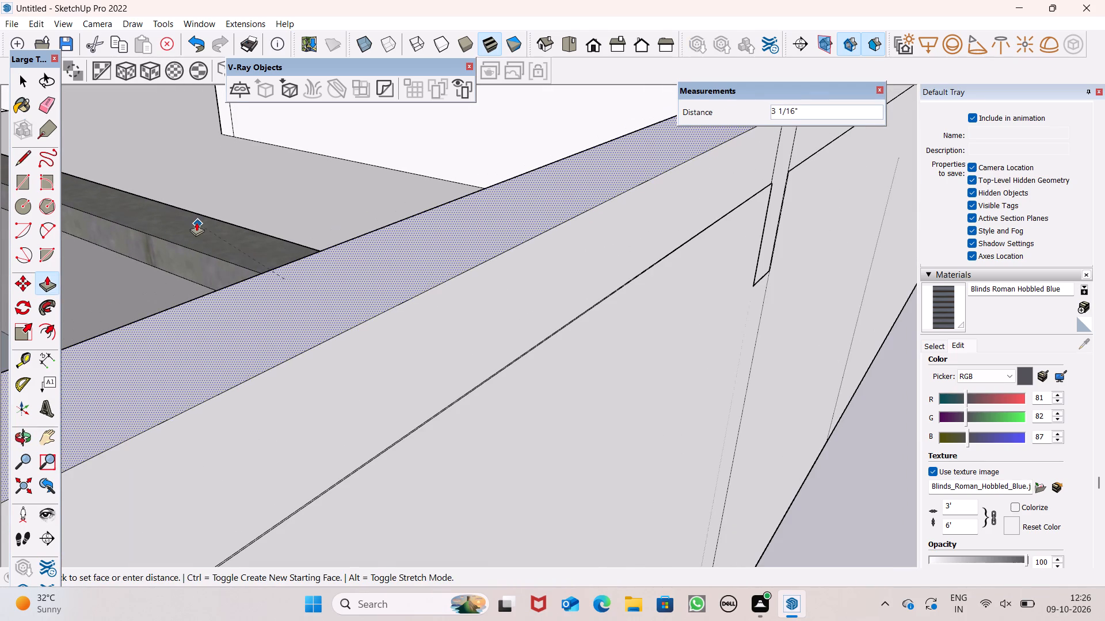
left_click_drag(196, 222, 186, 232)
Examine the raised side wall, railing, staircase and upper-floor volumes from the outer sides of the house.
scroll(249, 229, "down", 4)
scroll(315, 251, "down", 5)
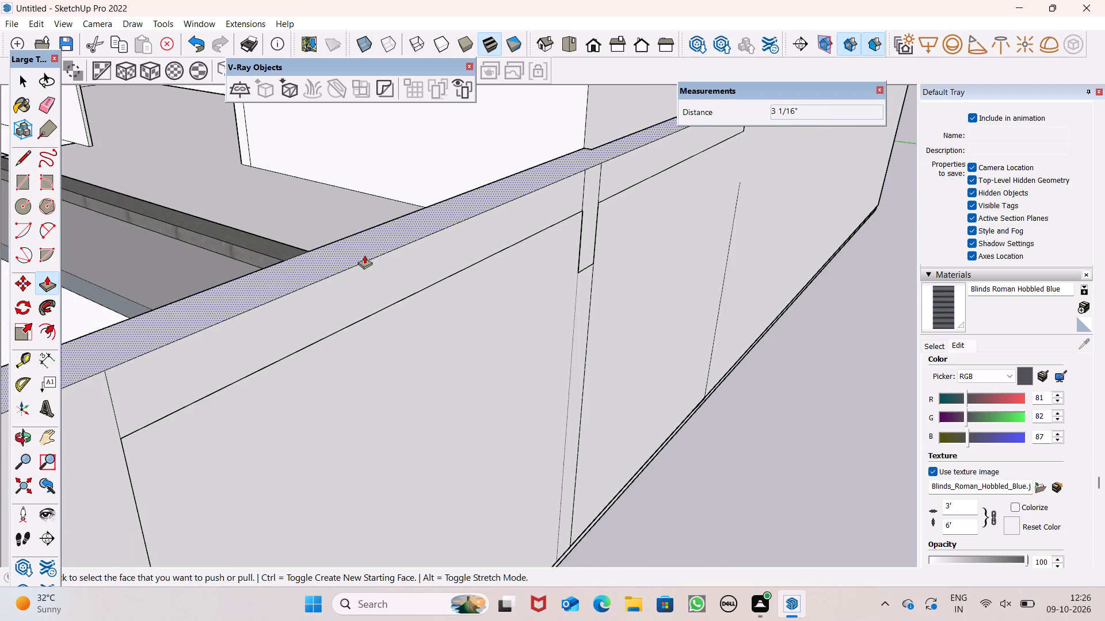
scroll(364, 255, "down", 5)
scroll(418, 284, "up", 1)
scroll(420, 286, "down", 3)
middle_click_drag(444, 309, 645, 256)
scroll(645, 252, "down", 4)
scroll(598, 222, "down", 6)
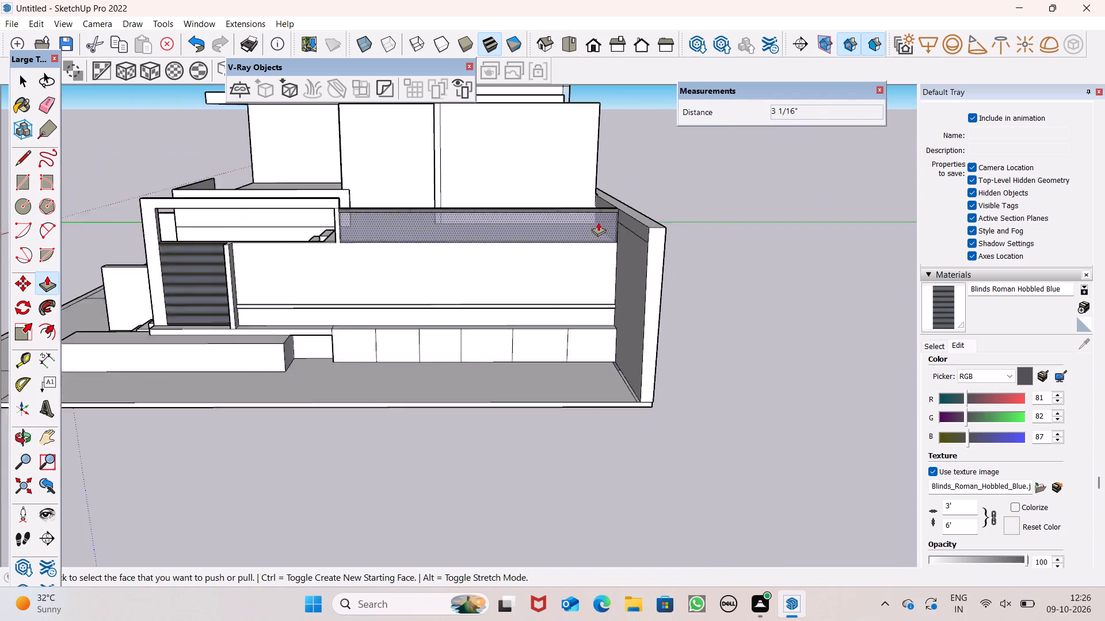
scroll(598, 222, "down", 3)
middle_click_drag(588, 229, 902, 273)
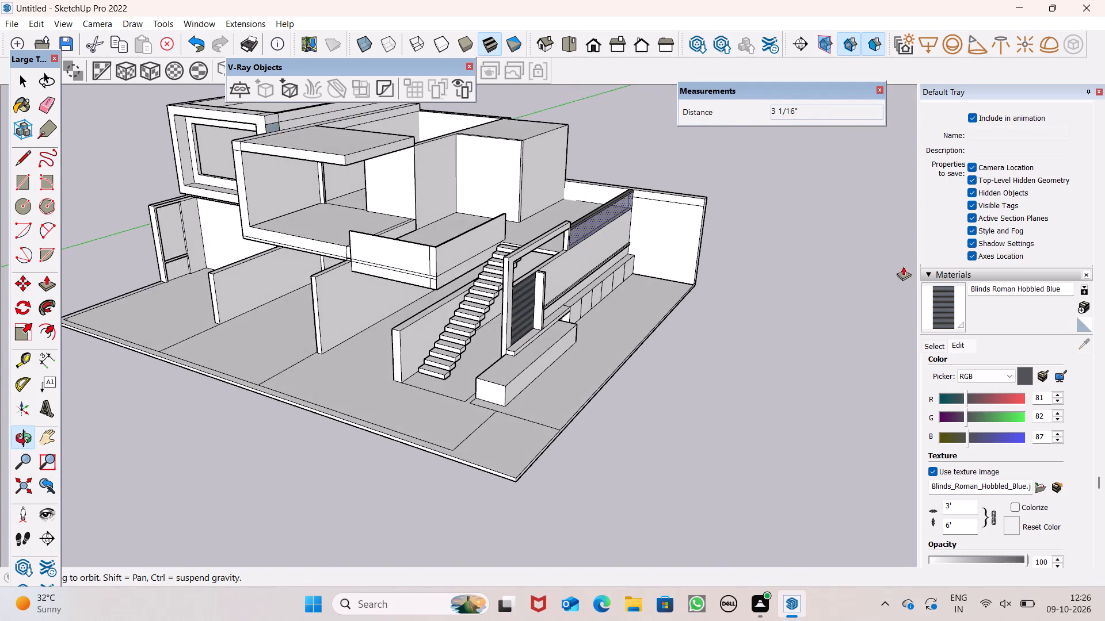
scroll(669, 230, "up", 1)
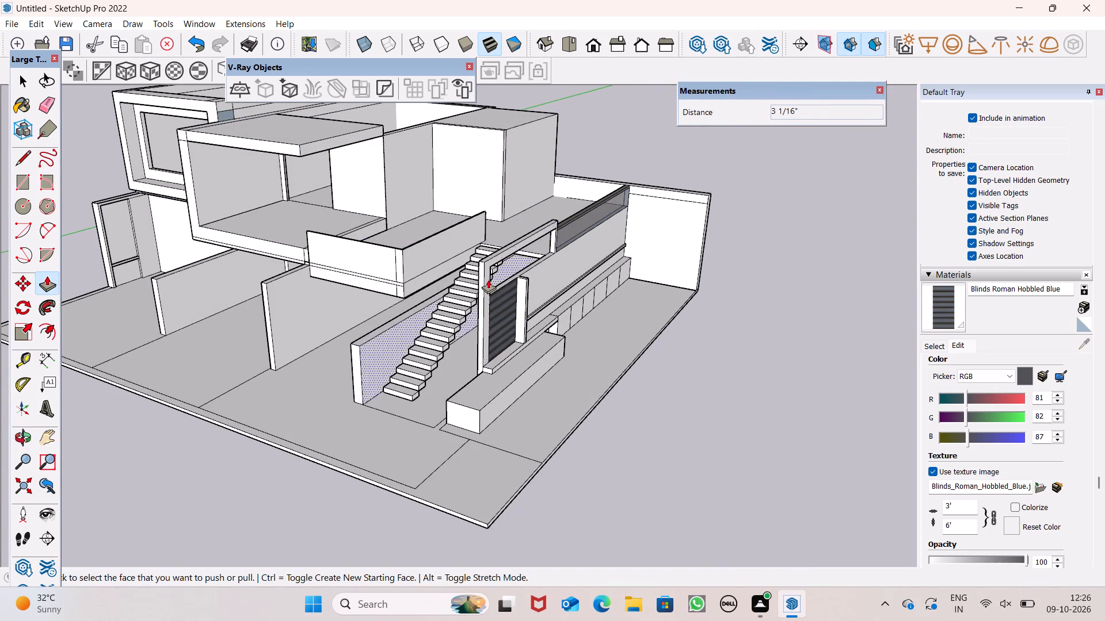
scroll(488, 279, "down", 2)
middle_click_drag(486, 249, 548, 223)
scroll(470, 204, "up", 1)
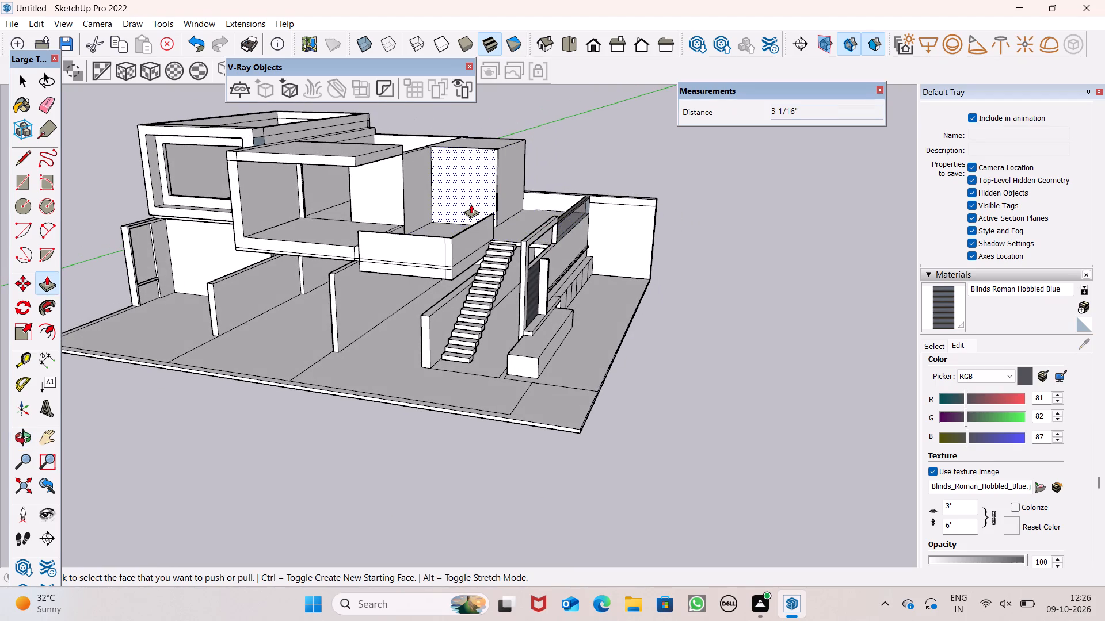
scroll(471, 204, "up", 1)
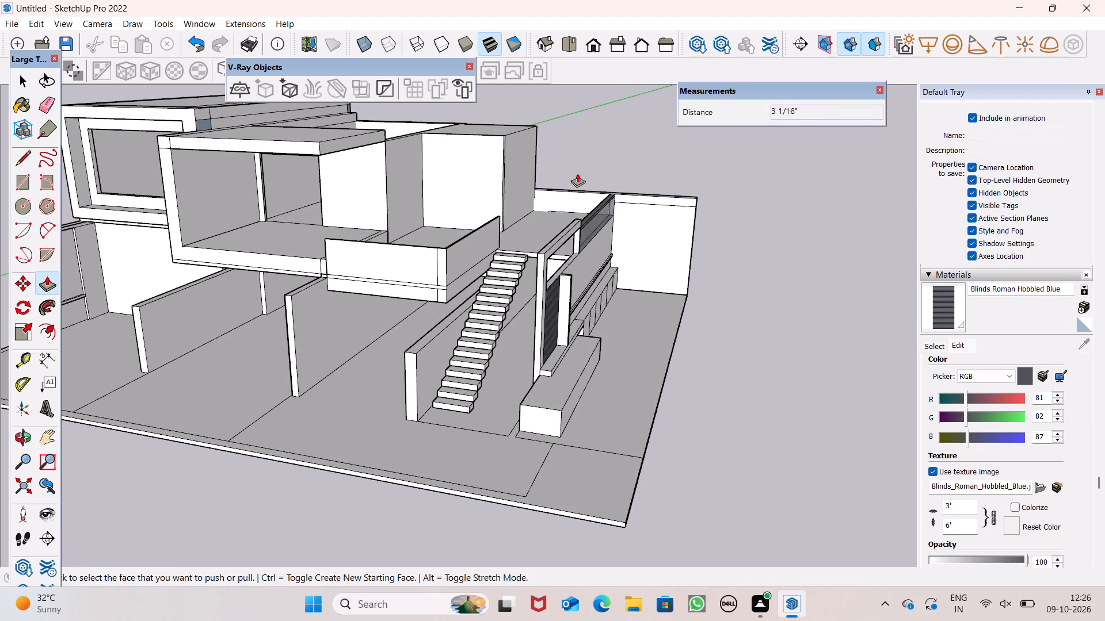
Pull the upper-floor partition face that looks toward the staircase outward by about 7 5/16".
middle_click_drag(561, 169, 503, 241)
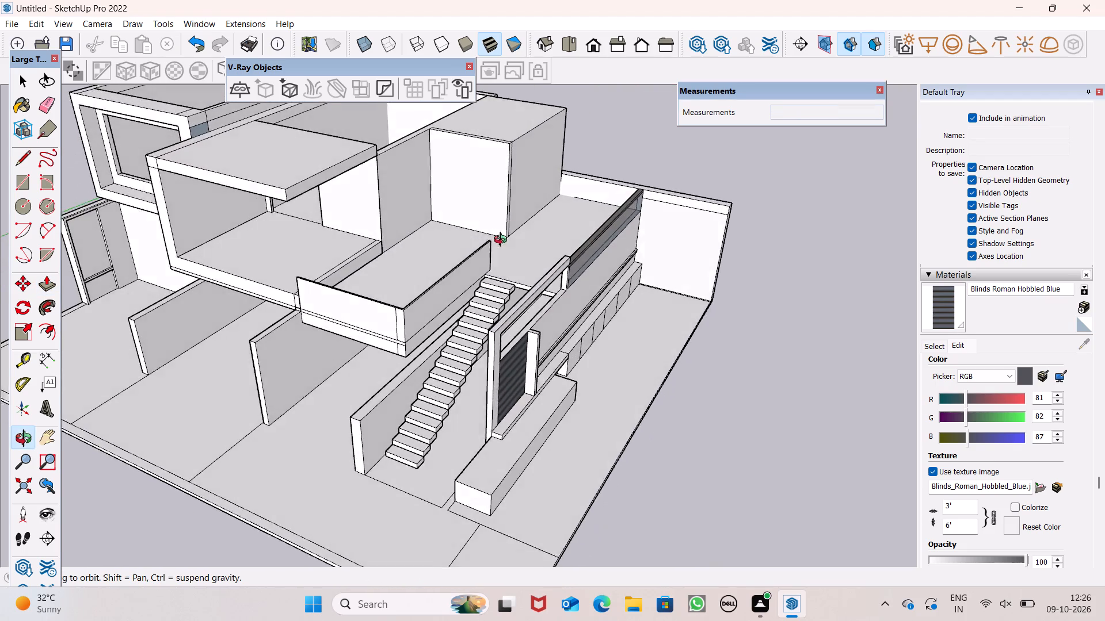
middle_click_drag(503, 241, 426, 281)
scroll(465, 174, "up", 4)
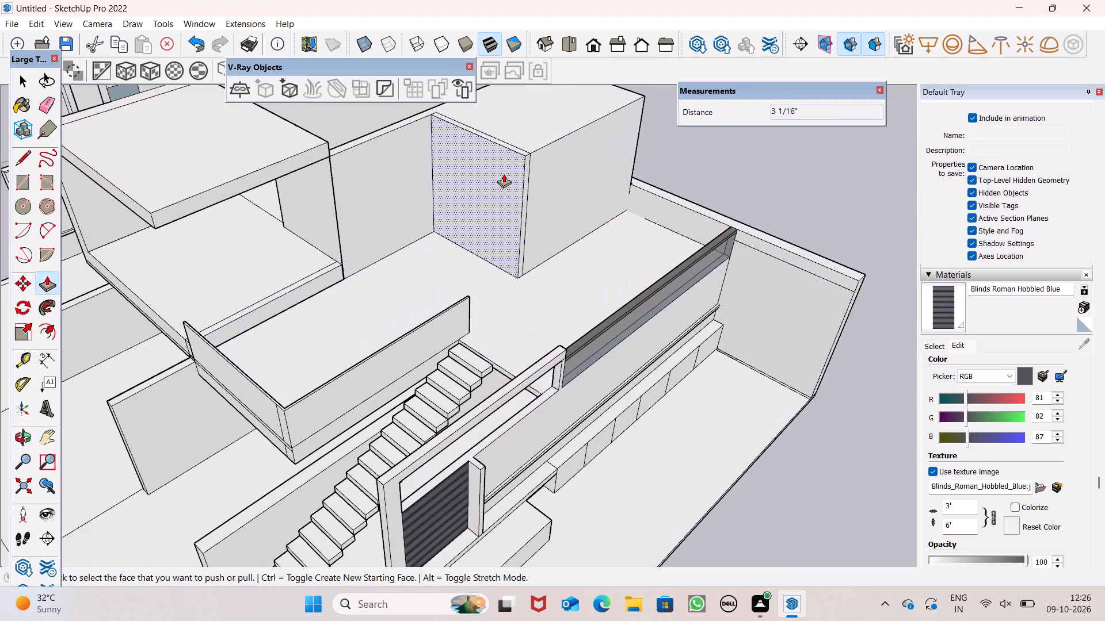
left_click_drag(504, 174, 499, 187)
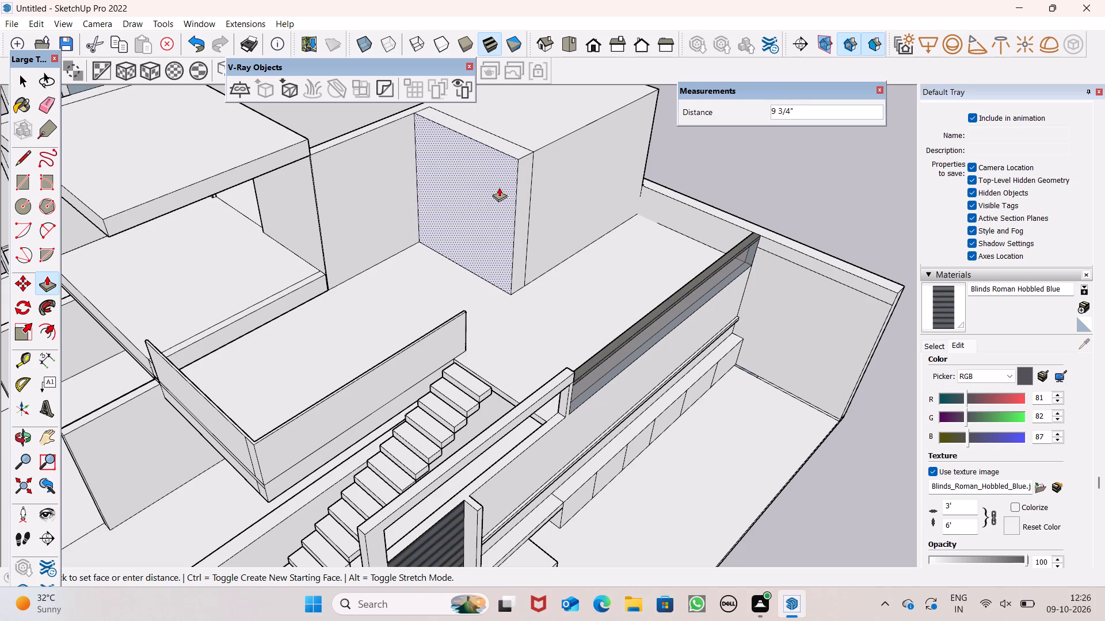
left_click_drag(499, 187, 500, 184)
Push the long wall face behind the partition's end inward by about 9 1/2", leaving the partition end projecting.
scroll(537, 241, "up", 5)
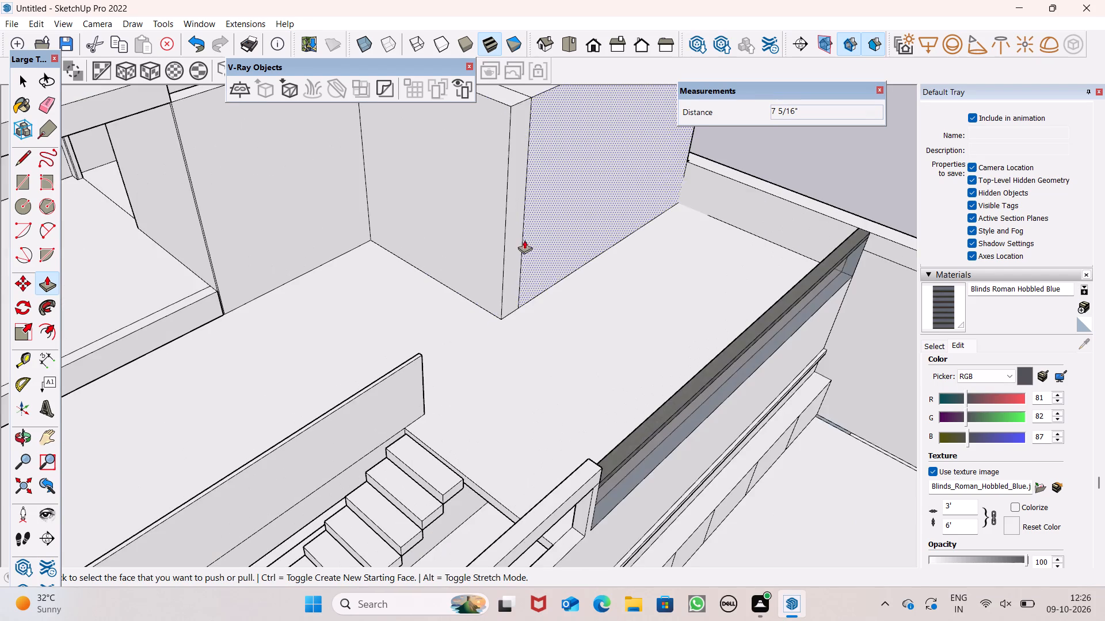
left_click_drag(544, 233, 531, 225)
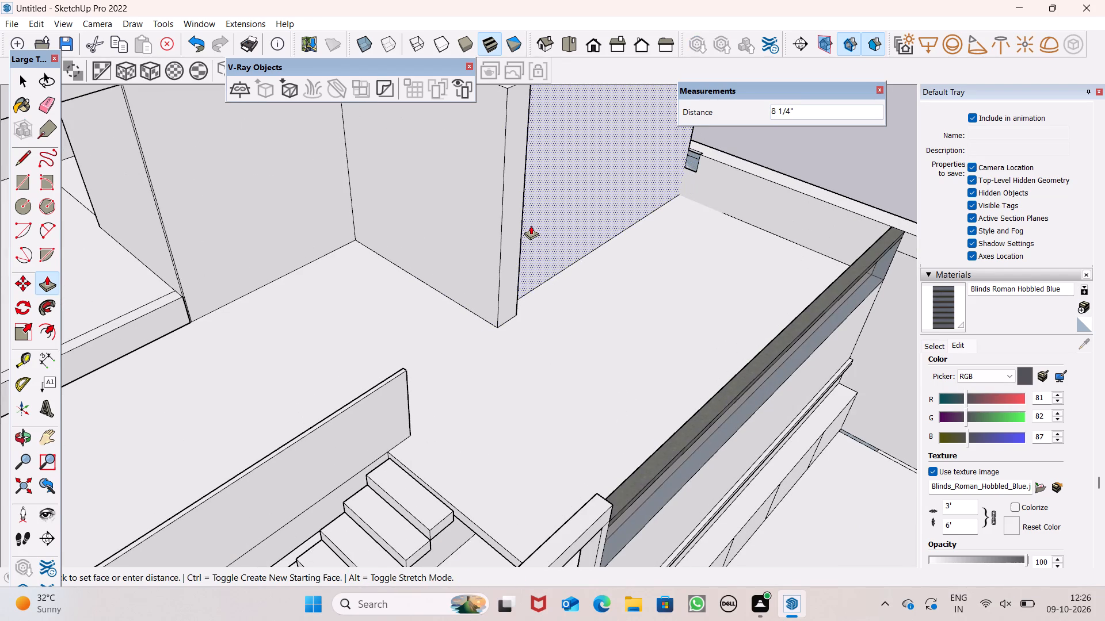
left_click_drag(531, 225, 528, 225)
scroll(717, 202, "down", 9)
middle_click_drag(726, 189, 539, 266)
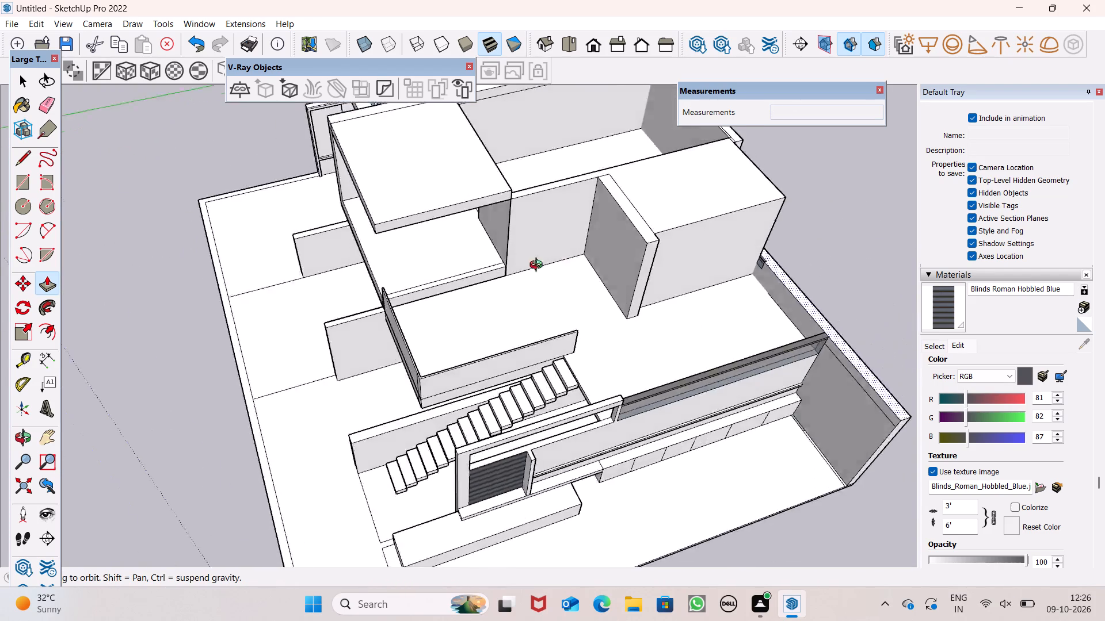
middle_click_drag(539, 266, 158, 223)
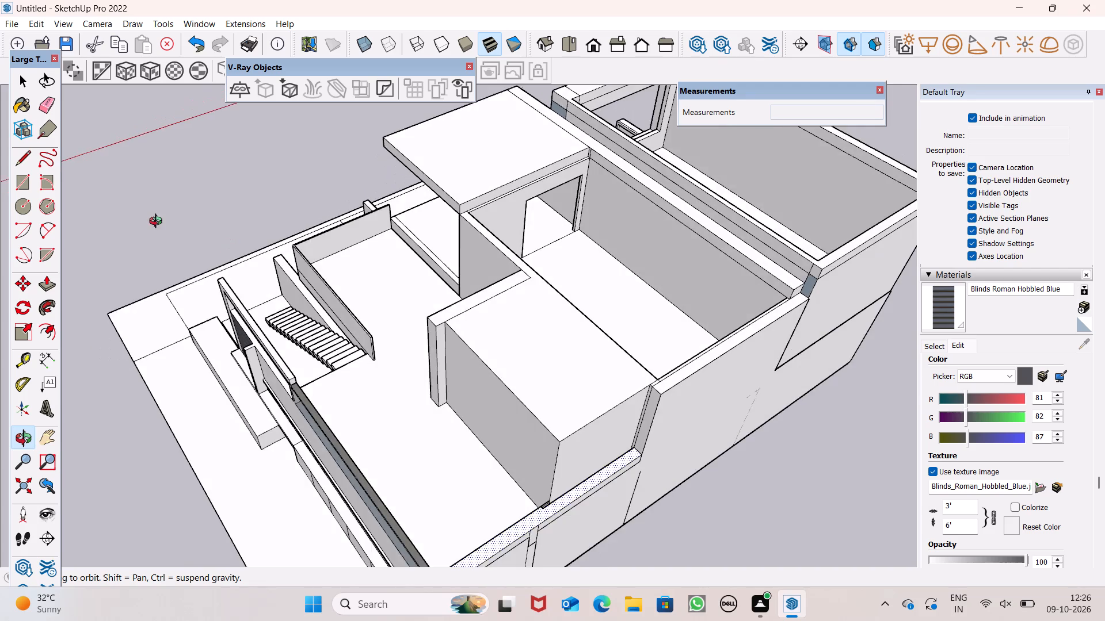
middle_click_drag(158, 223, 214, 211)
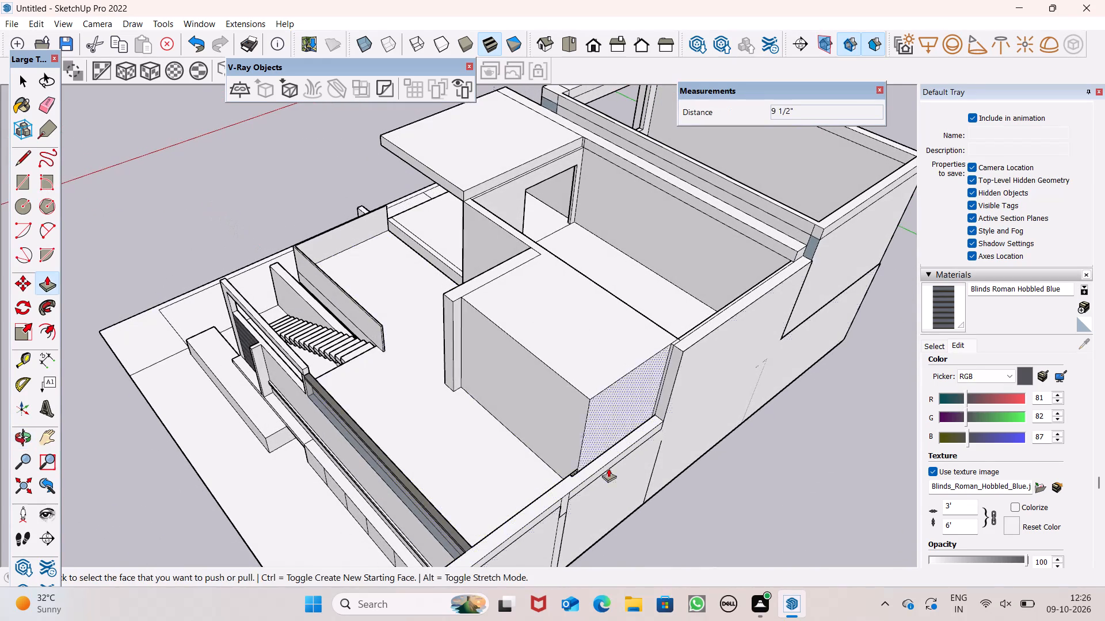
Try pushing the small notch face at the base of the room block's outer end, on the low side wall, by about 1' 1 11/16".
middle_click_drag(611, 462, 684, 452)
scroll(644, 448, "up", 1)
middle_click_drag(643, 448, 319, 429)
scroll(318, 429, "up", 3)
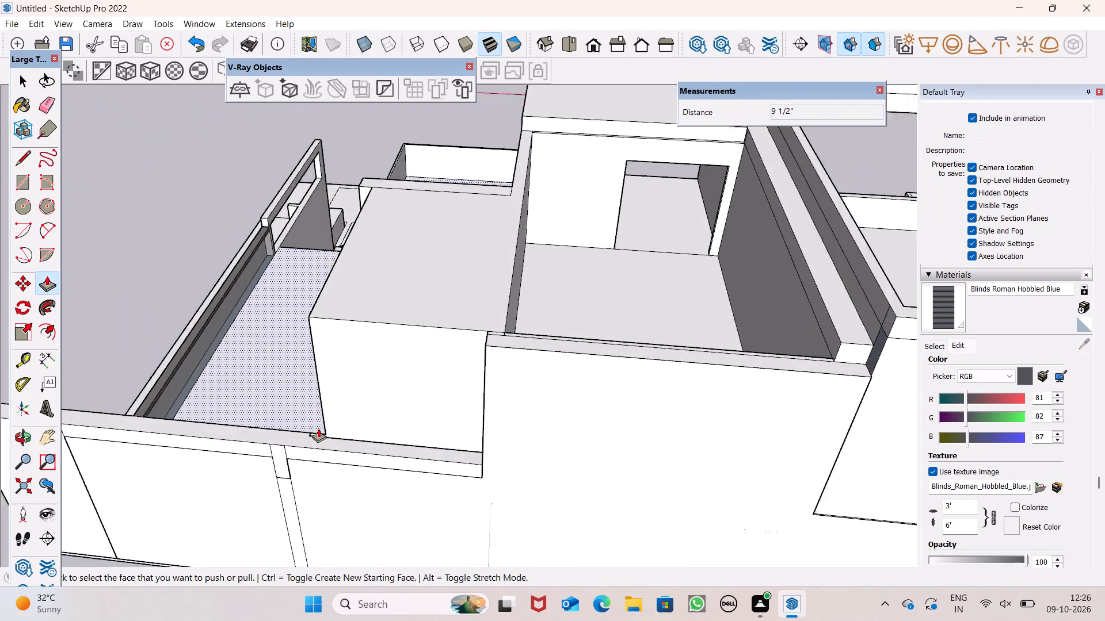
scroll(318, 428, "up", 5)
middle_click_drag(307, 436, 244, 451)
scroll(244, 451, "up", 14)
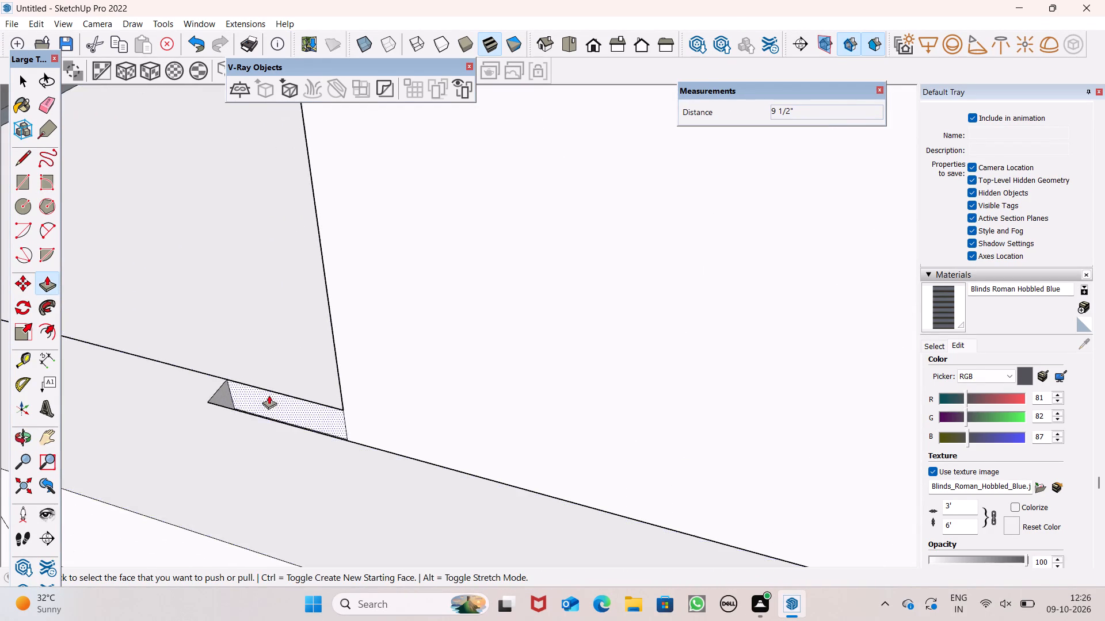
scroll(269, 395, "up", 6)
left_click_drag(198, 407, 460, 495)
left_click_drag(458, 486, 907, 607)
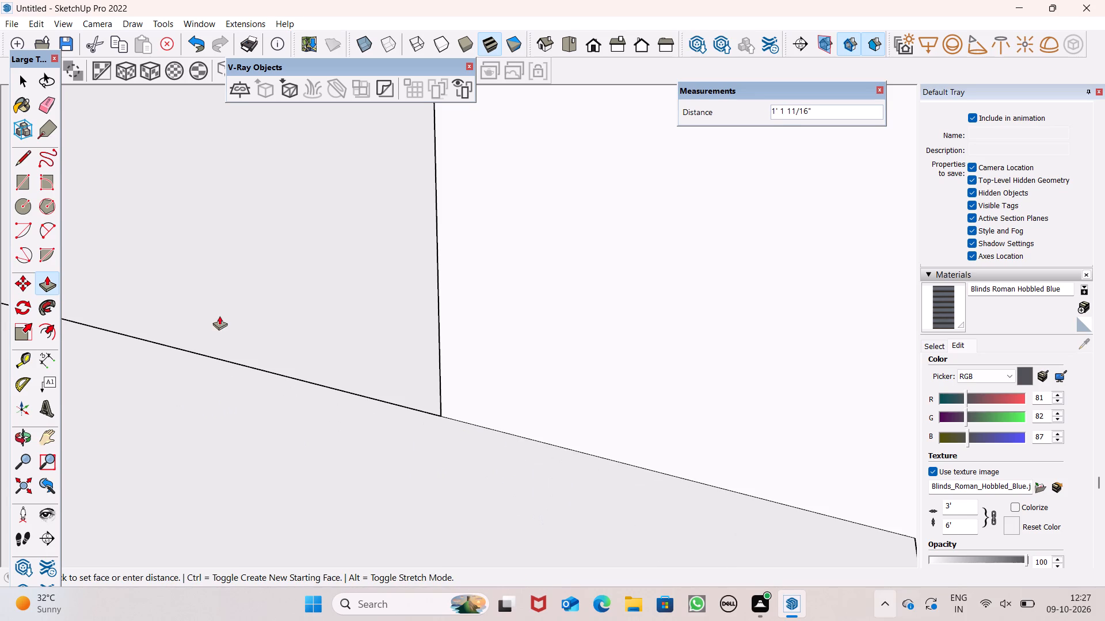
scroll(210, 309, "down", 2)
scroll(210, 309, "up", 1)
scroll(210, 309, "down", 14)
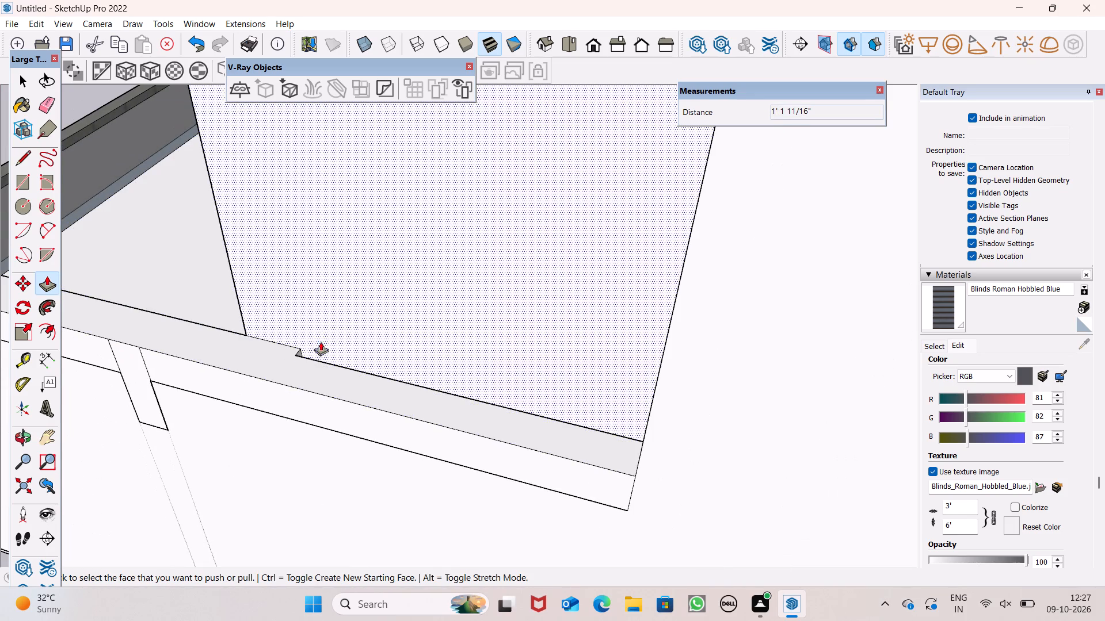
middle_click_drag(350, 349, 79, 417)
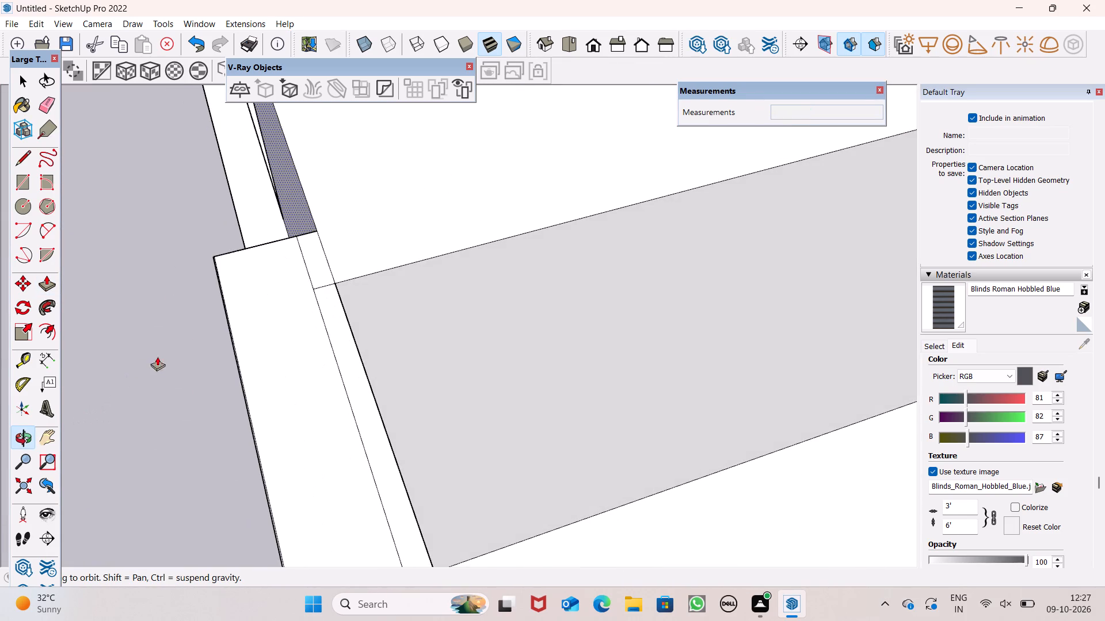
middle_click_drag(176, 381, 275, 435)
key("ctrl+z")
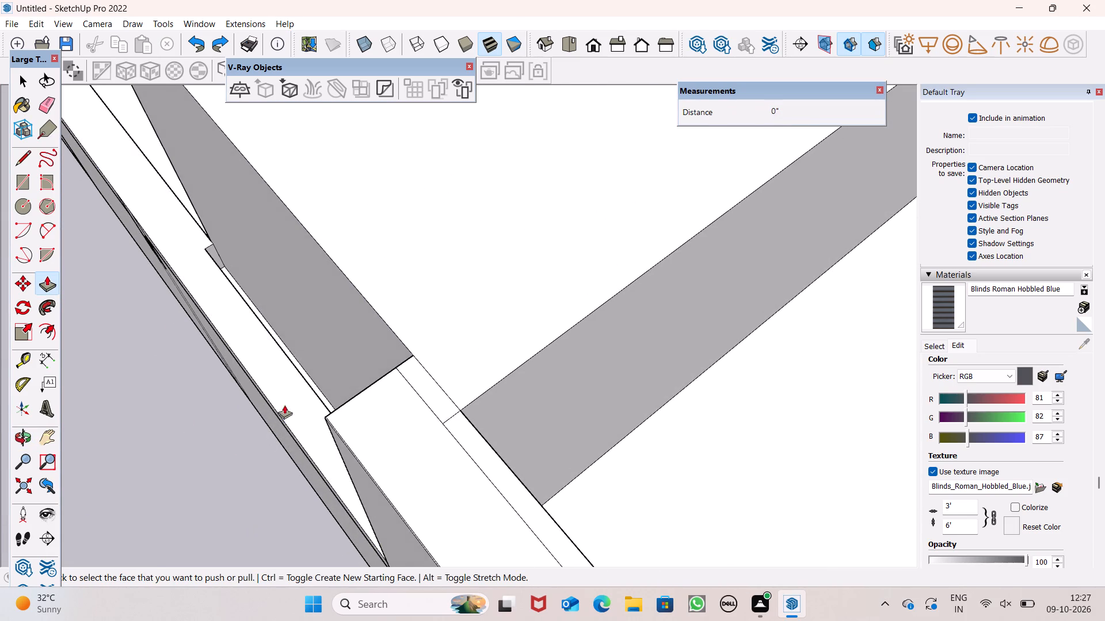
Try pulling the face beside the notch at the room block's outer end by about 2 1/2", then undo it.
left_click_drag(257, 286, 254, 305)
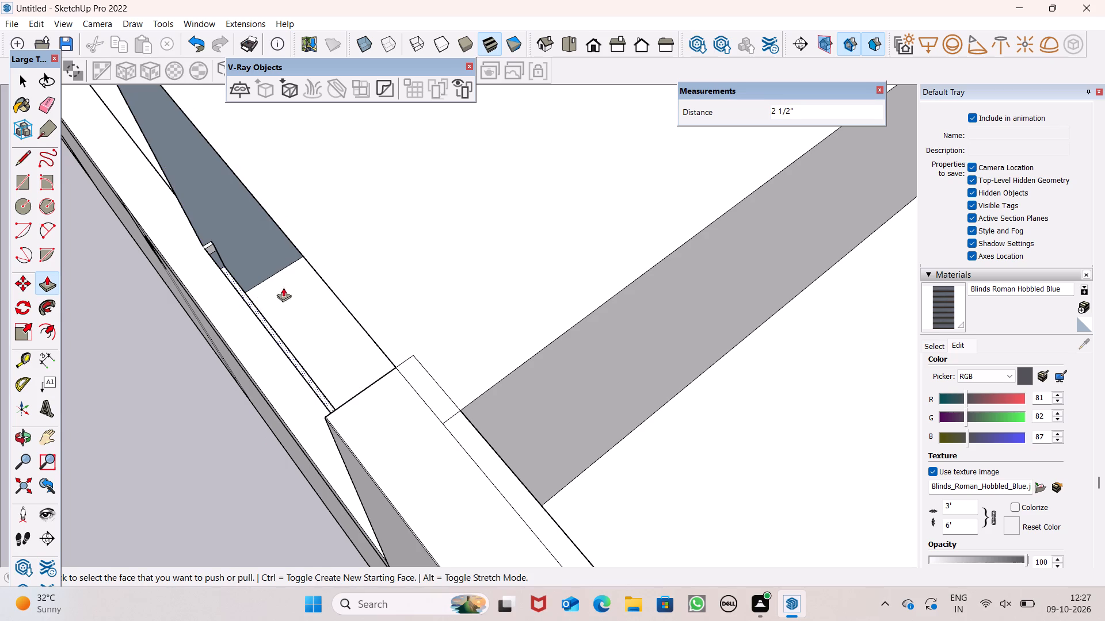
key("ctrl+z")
Push/Pull the face at the notch where the room block's outer end meets the low side wall by about 1 3/4".
left_click_drag(301, 313, 301, 329)
Examine the junction of the room block and low side wall, the railing and the upper-floor partition from several sides.
middle_click_drag(333, 353, 496, 350)
scroll(475, 370, "down", 6)
middle_click_drag(485, 417, 785, 393)
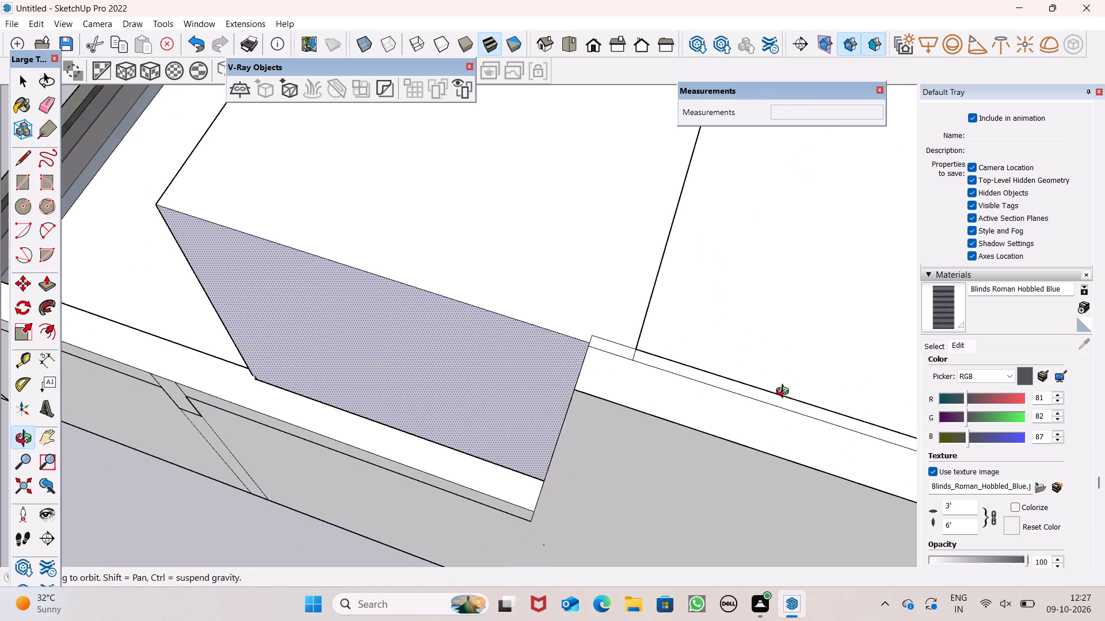
middle_click_drag(785, 393, 826, 385)
scroll(422, 385, "down", 3)
middle_click_drag(449, 419, 748, 312)
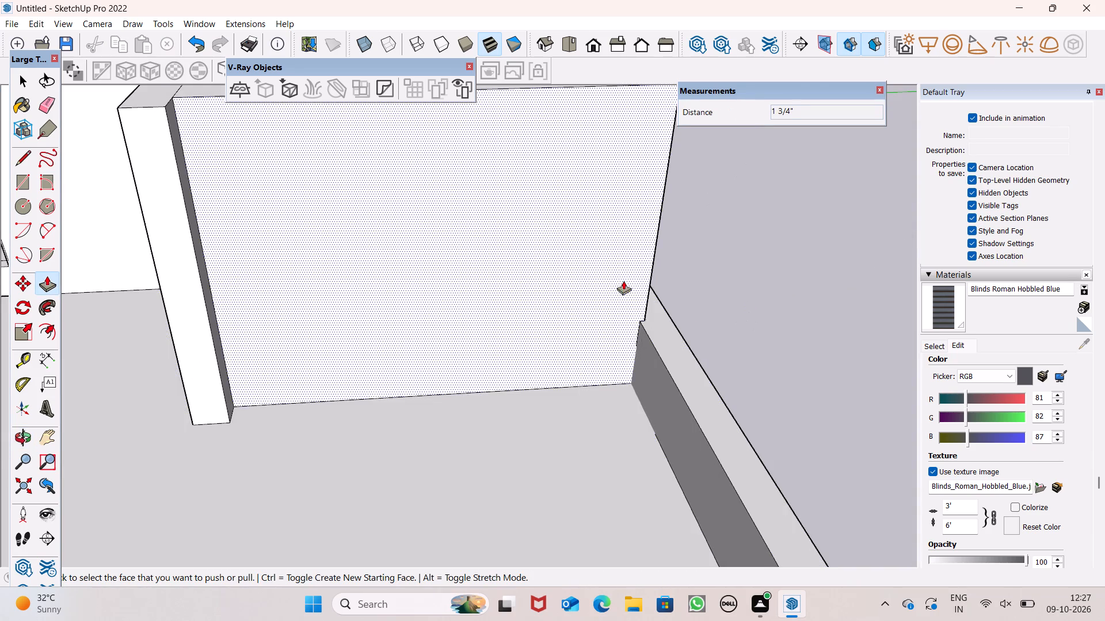
scroll(623, 281, "down", 3)
scroll(672, 332, "up", 7)
middle_click_drag(626, 313, 538, 290)
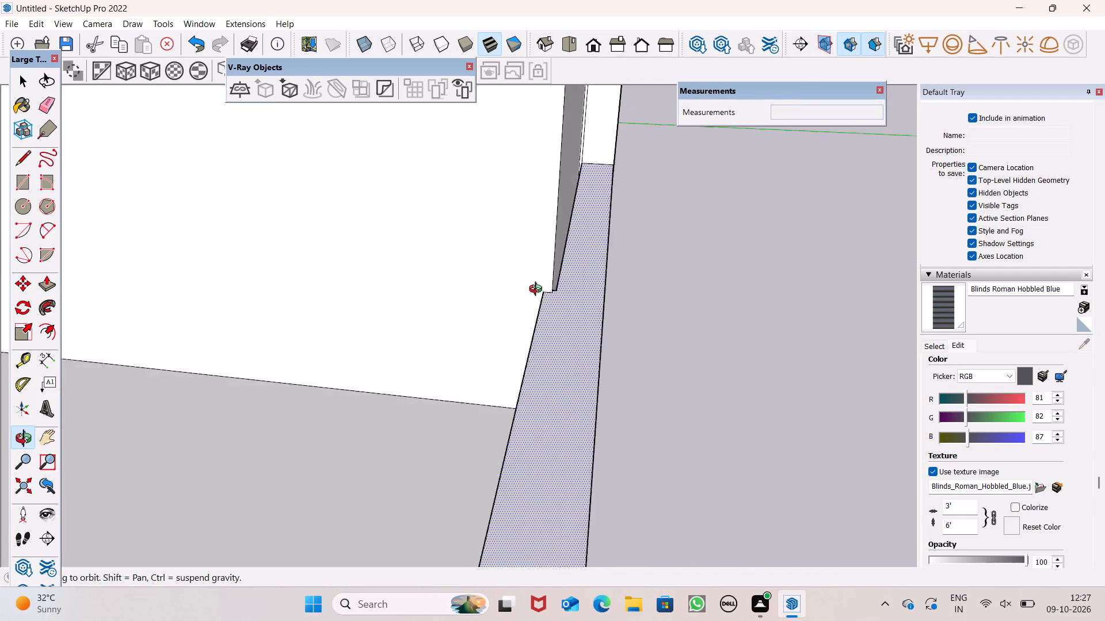
middle_click_drag(538, 290, 566, 264)
scroll(569, 301, "up", 1)
scroll(589, 288, "down", 12)
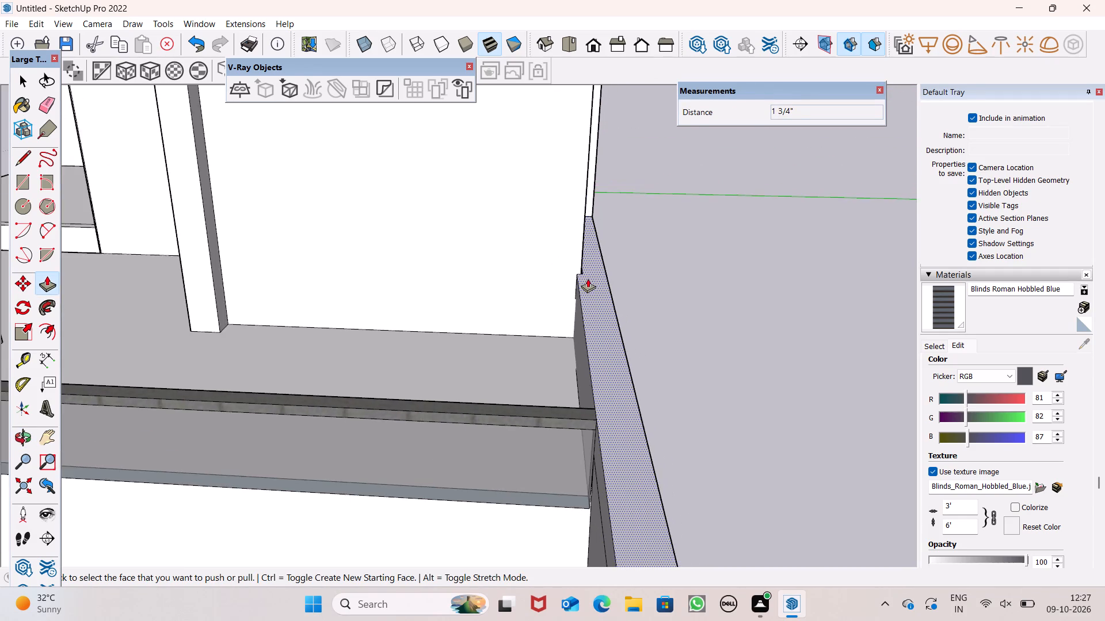
scroll(588, 278, "down", 2)
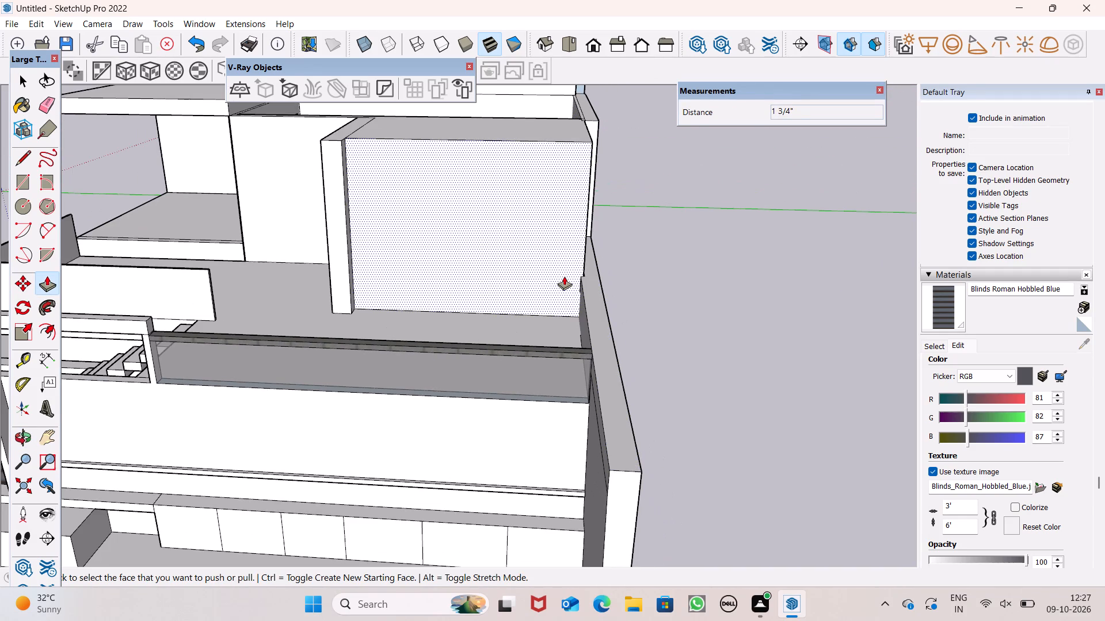
scroll(565, 262, "down", 3)
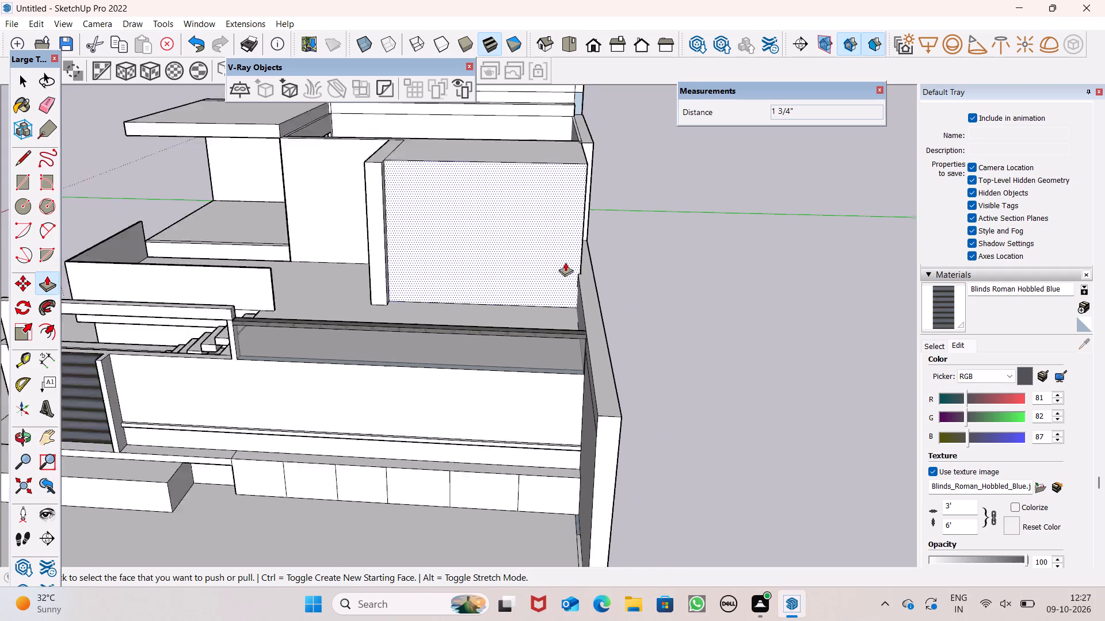
scroll(565, 262, "down", 1)
middle_click_drag(558, 287, 699, 315)
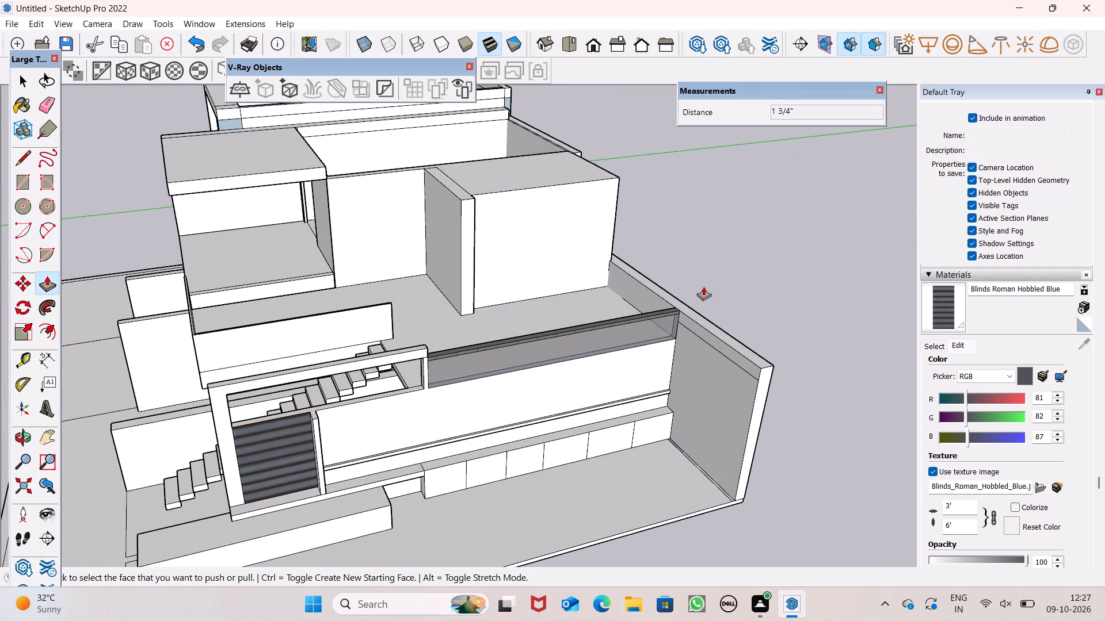
middle_click_drag(422, 276, 513, 305)
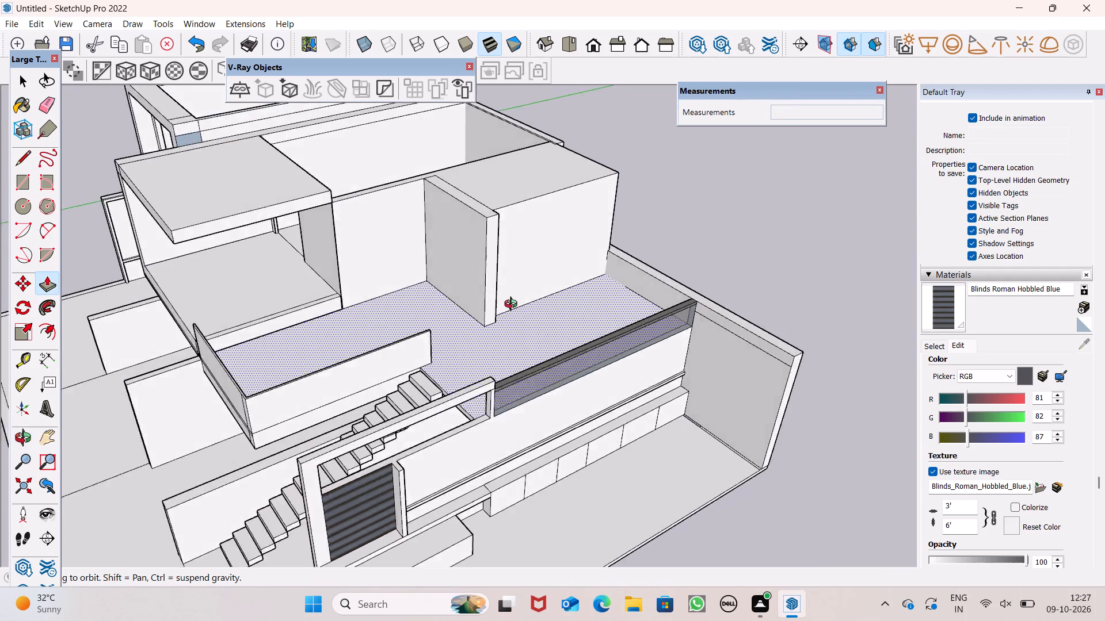
middle_click_drag(513, 305, 595, 298)
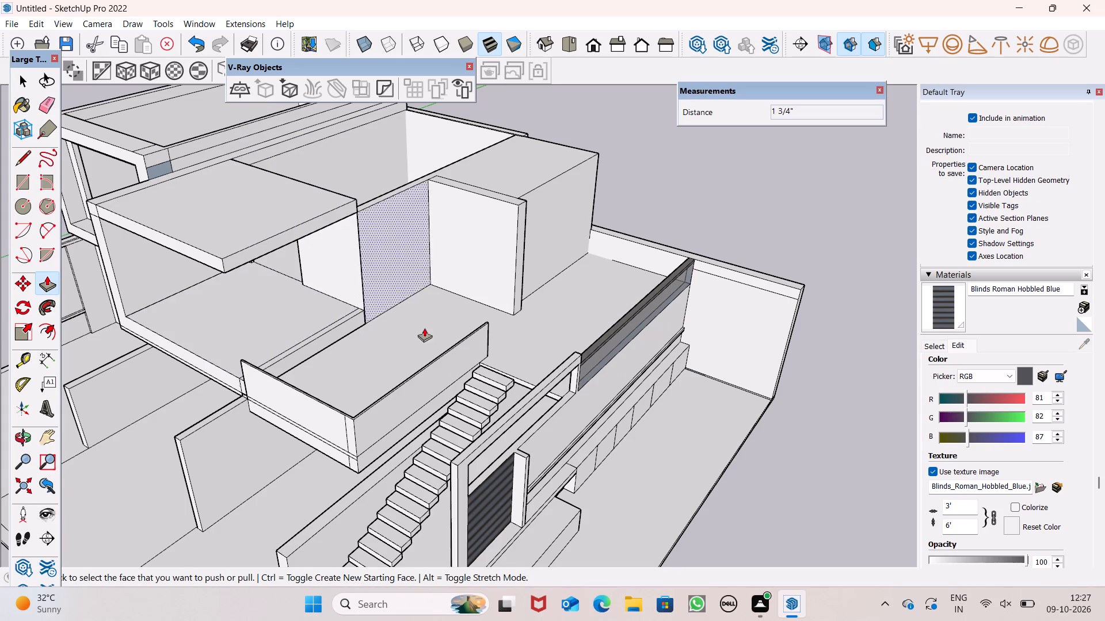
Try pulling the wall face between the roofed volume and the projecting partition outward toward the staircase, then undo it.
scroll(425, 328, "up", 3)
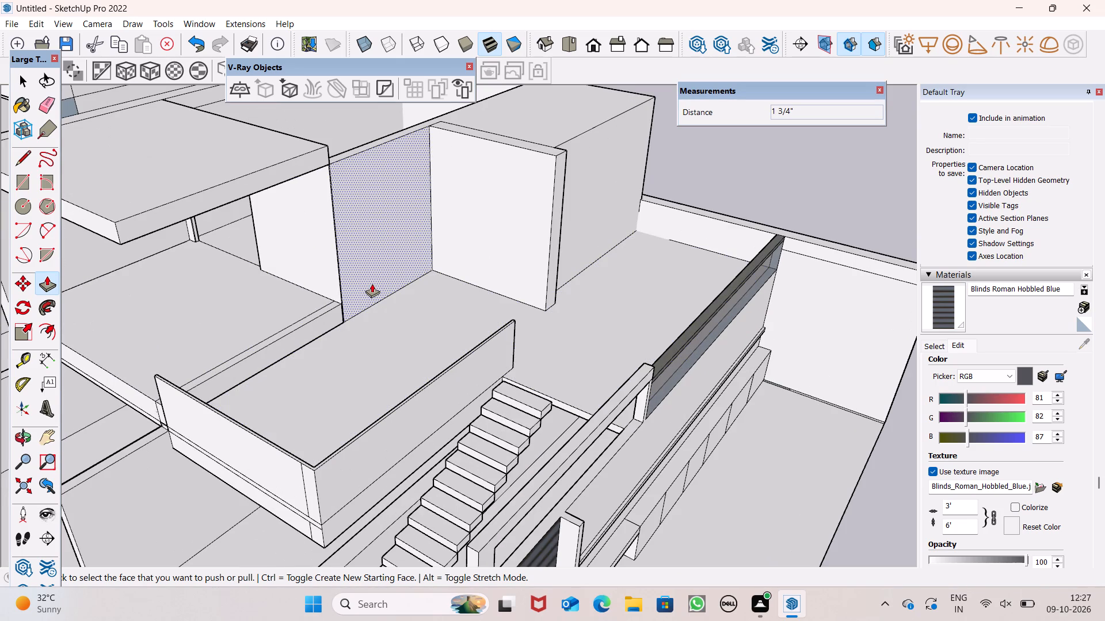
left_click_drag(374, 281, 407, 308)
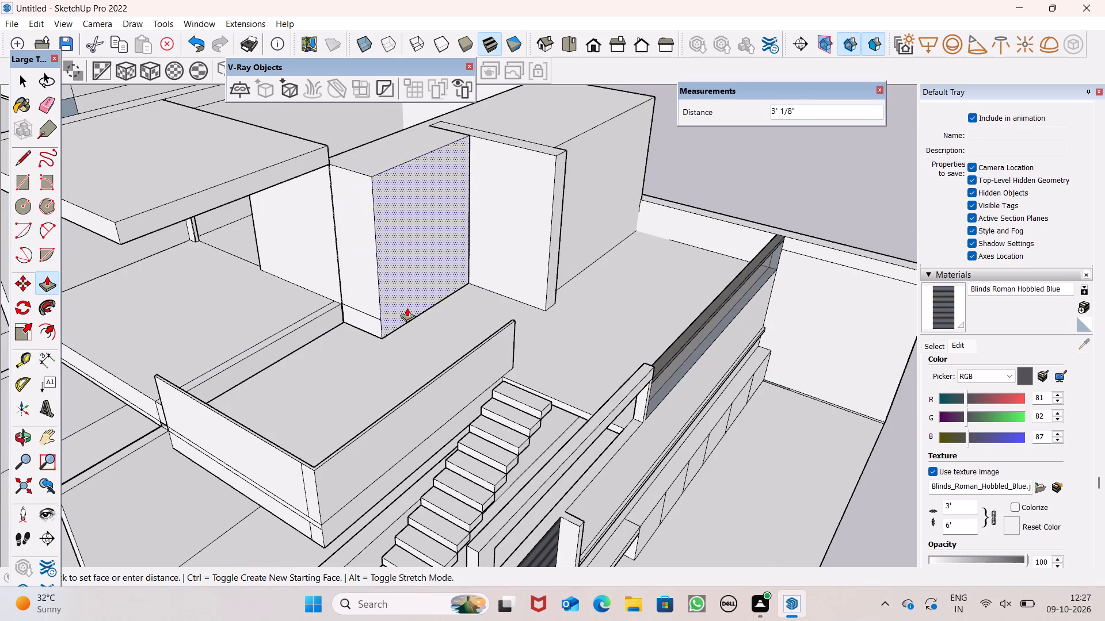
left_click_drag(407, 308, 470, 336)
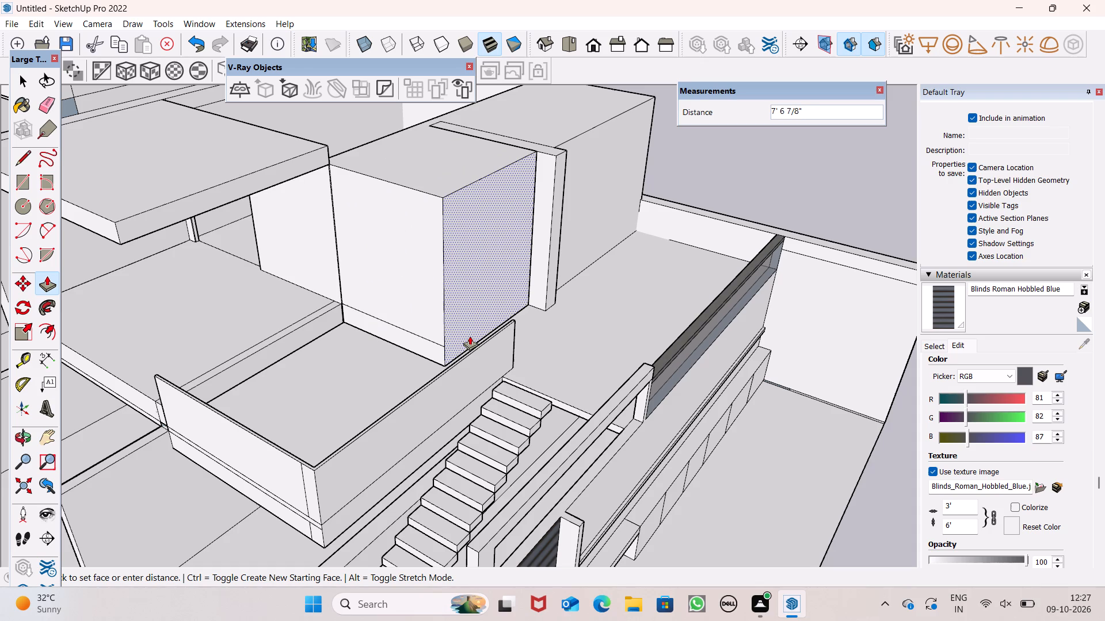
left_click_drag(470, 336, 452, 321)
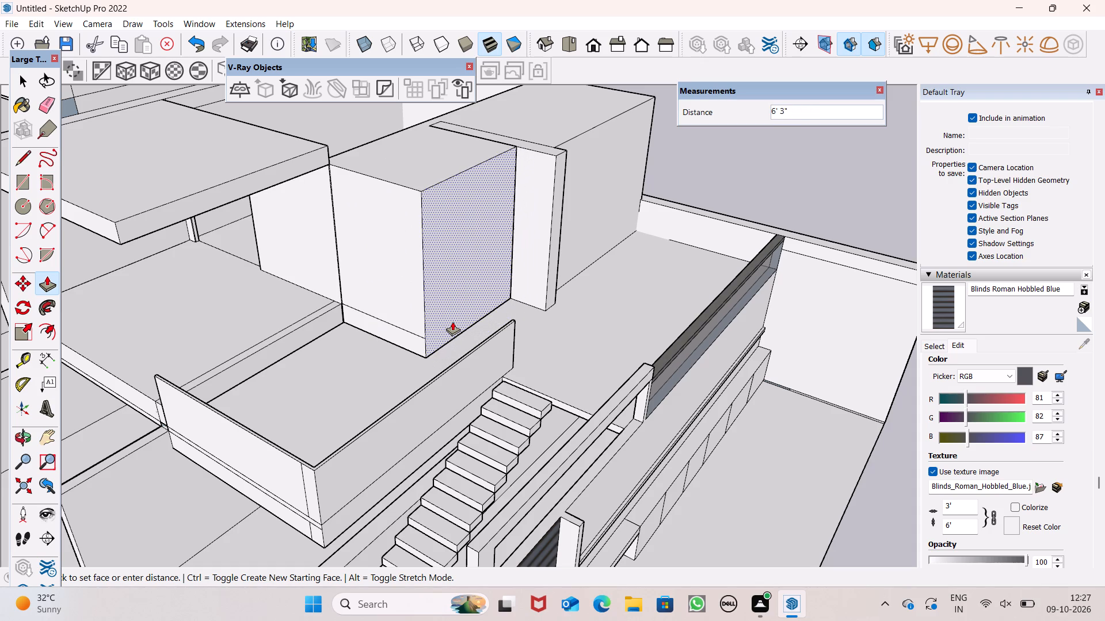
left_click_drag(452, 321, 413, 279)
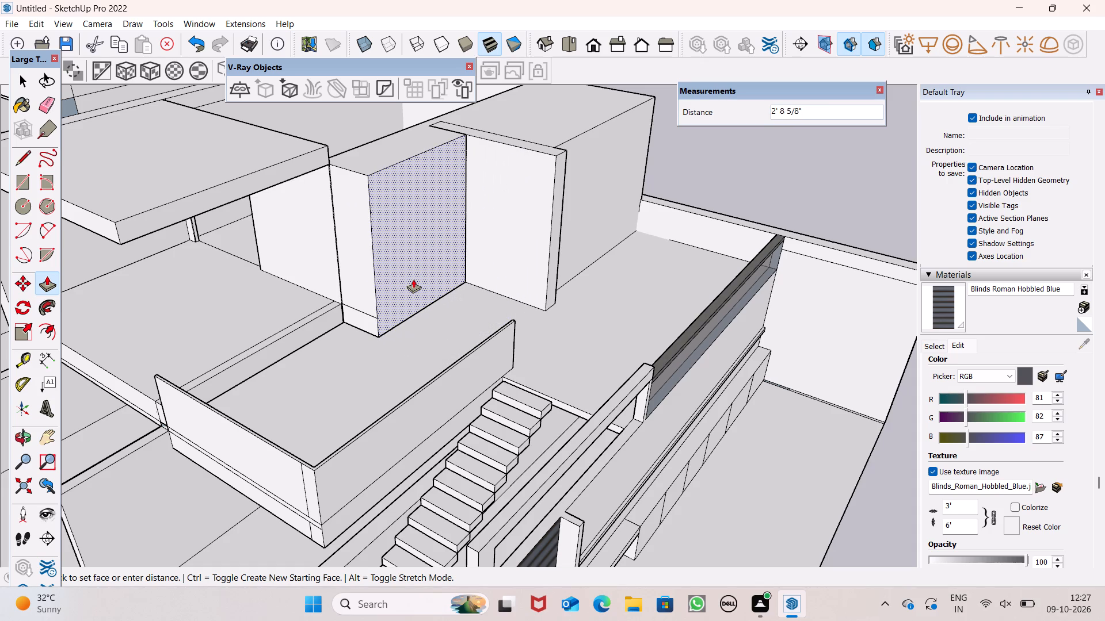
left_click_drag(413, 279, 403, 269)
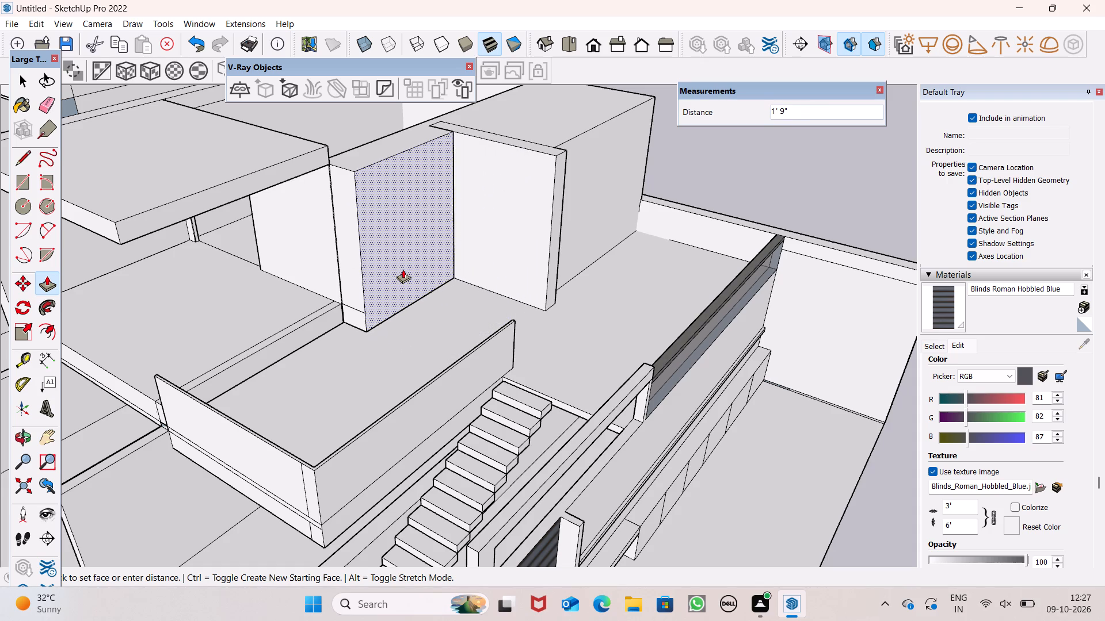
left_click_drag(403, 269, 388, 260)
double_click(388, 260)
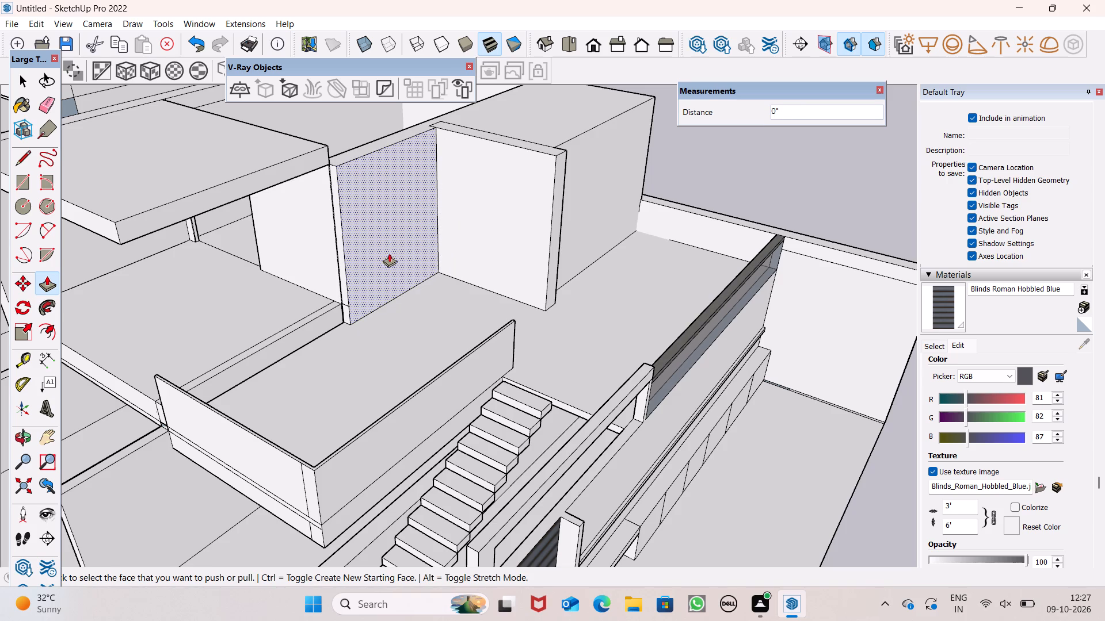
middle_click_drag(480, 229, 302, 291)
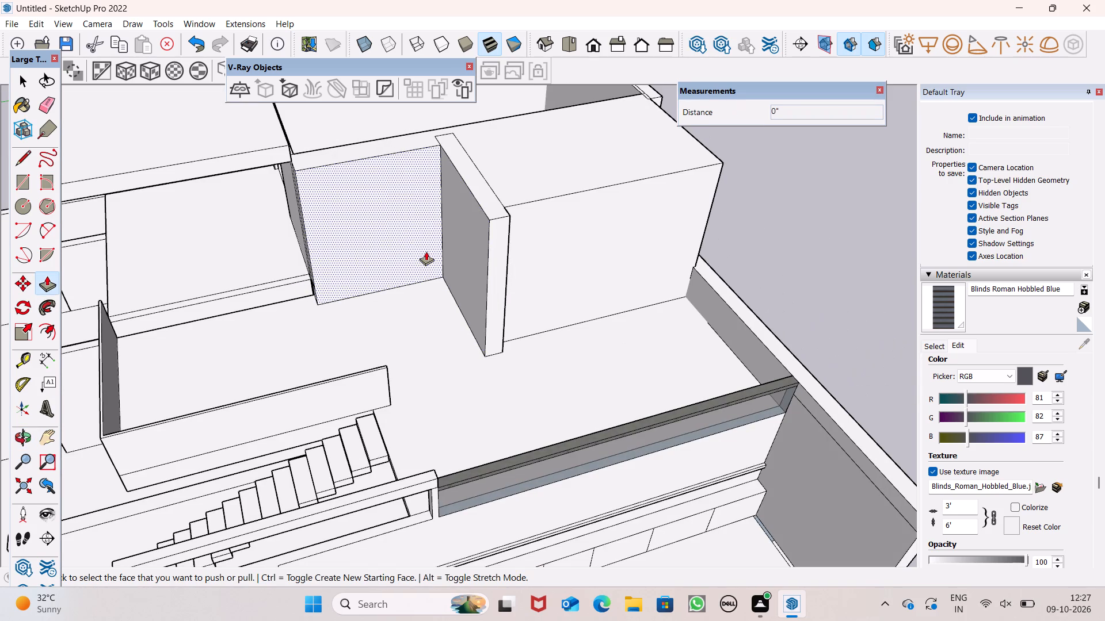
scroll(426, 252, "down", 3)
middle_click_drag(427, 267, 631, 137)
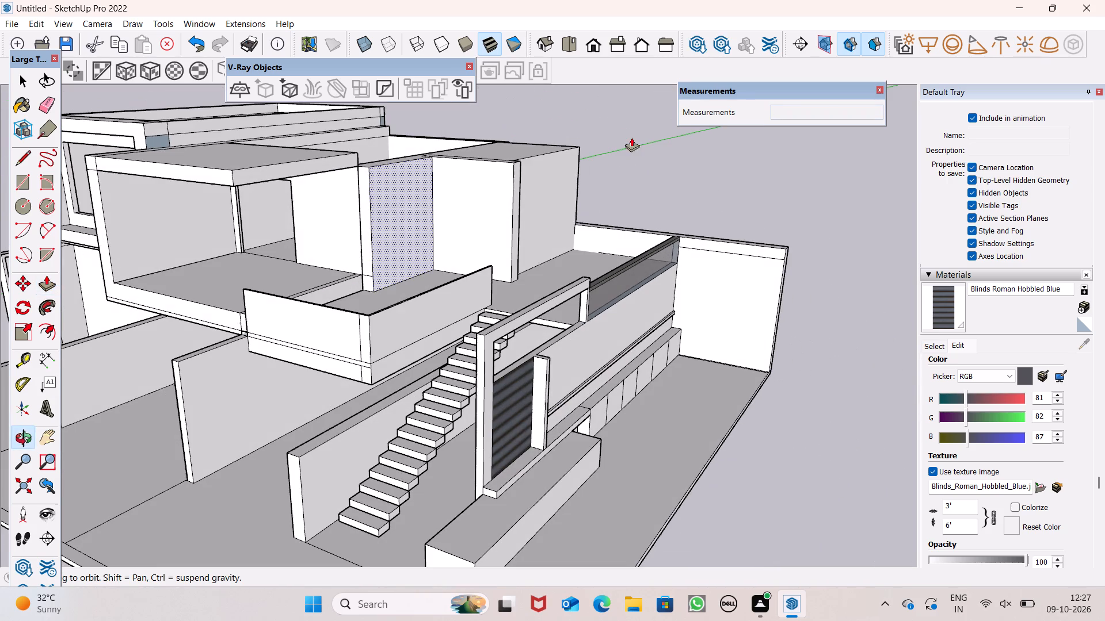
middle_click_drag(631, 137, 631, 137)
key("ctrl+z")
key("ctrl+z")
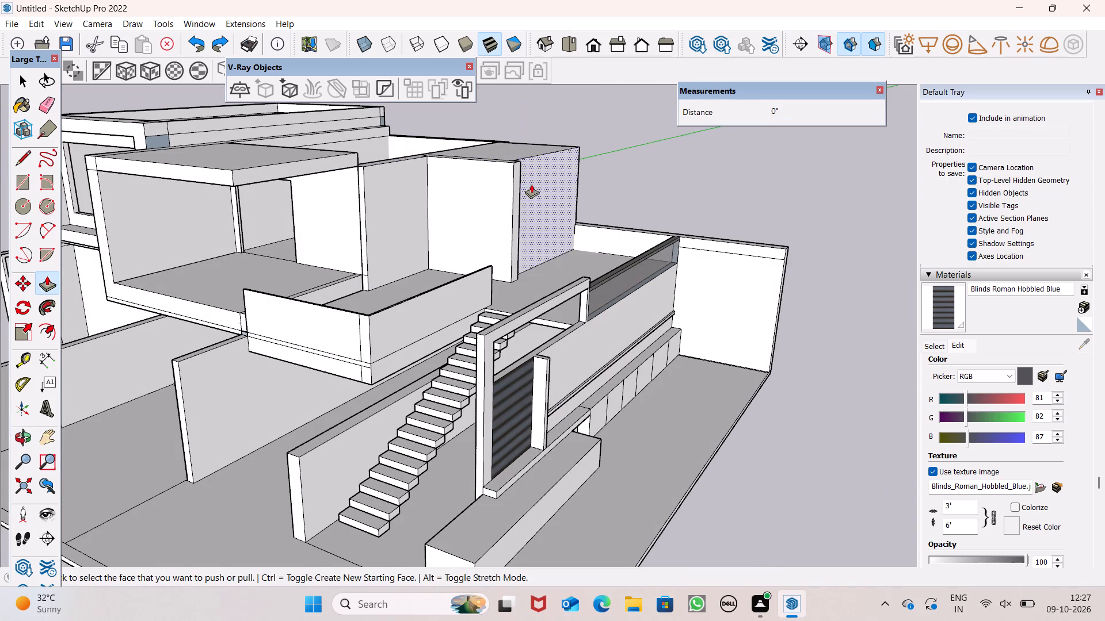
Draw a rectangle about 7' 9 15/16" by 7' 9 15/16" on the wall face between the roofed volume and the partition.
middle_click_drag(421, 200, 395, 361)
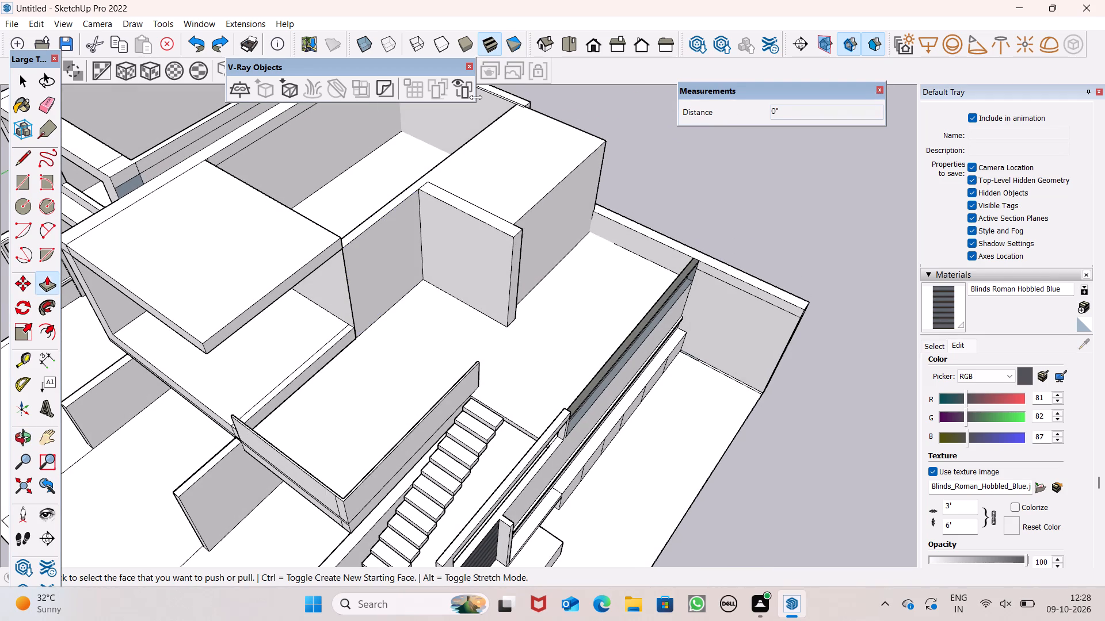
scroll(355, 298, "down", 4)
middle_click_drag(420, 310, 288, 316)
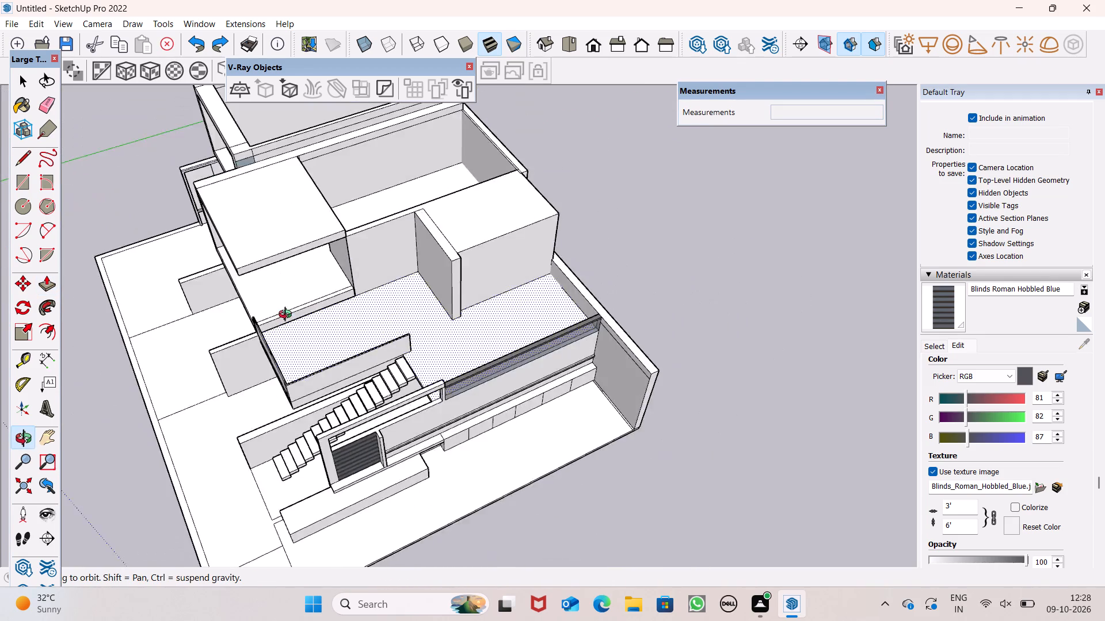
middle_click_drag(288, 316, 183, 269)
scroll(370, 245, "up", 1)
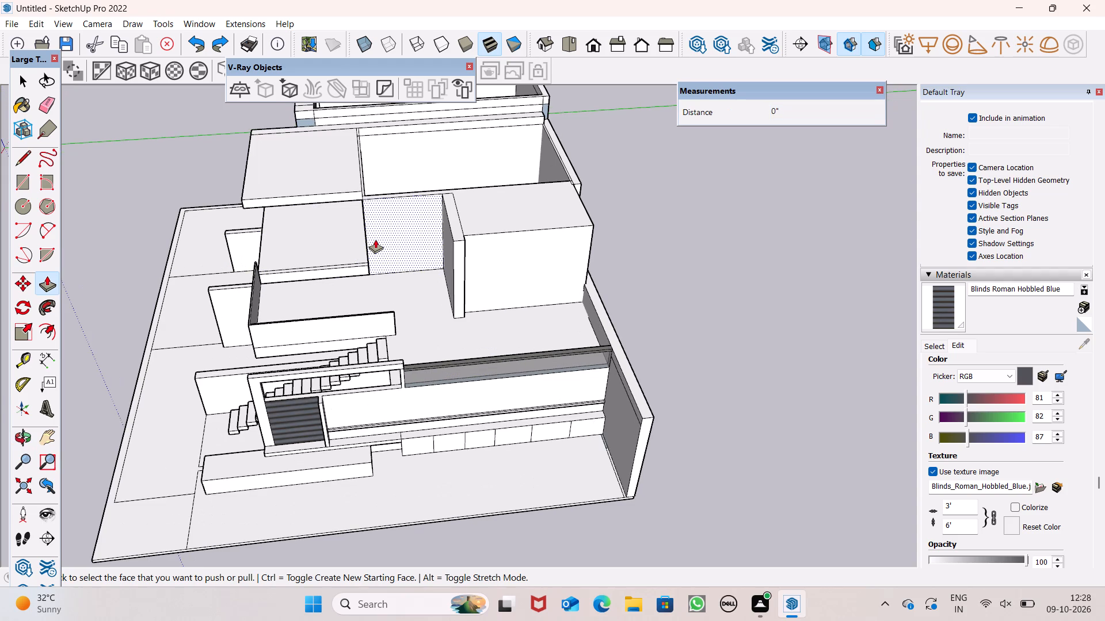
scroll(412, 247, "up", 5)
middle_click_drag(421, 217, 398, 185)
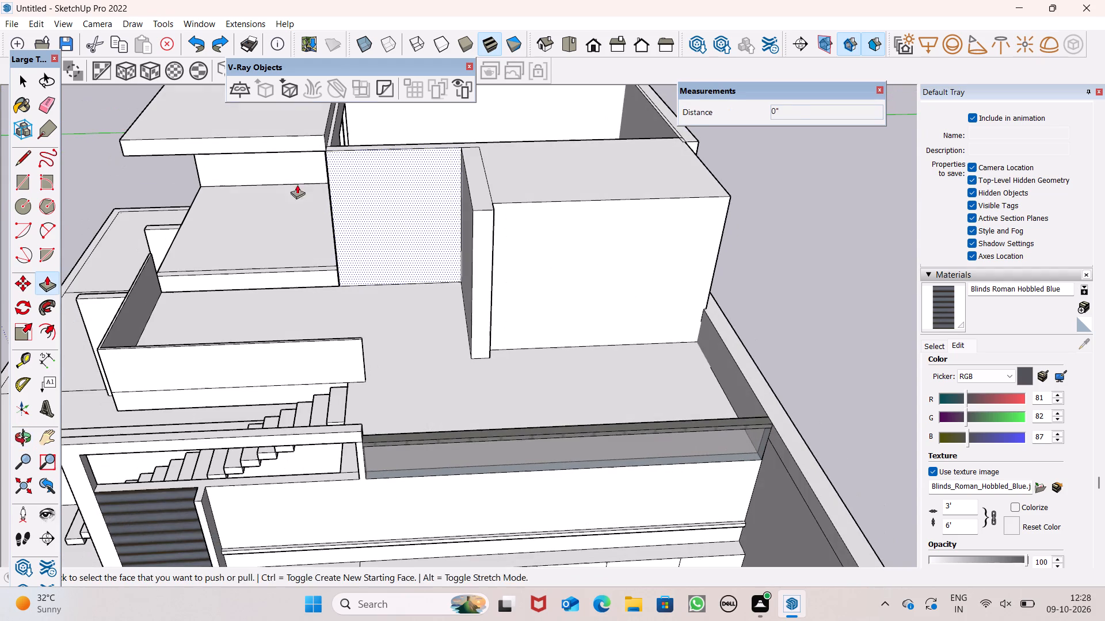
left_click(28, 183)
scroll(451, 178, "up", 6)
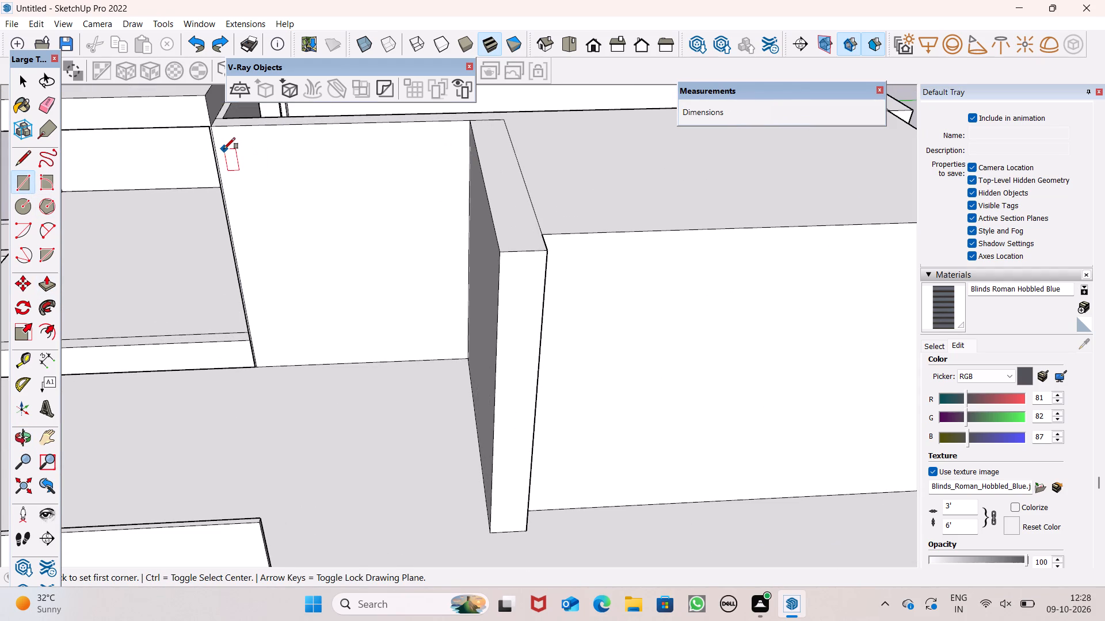
left_click_drag(224, 149, 230, 152)
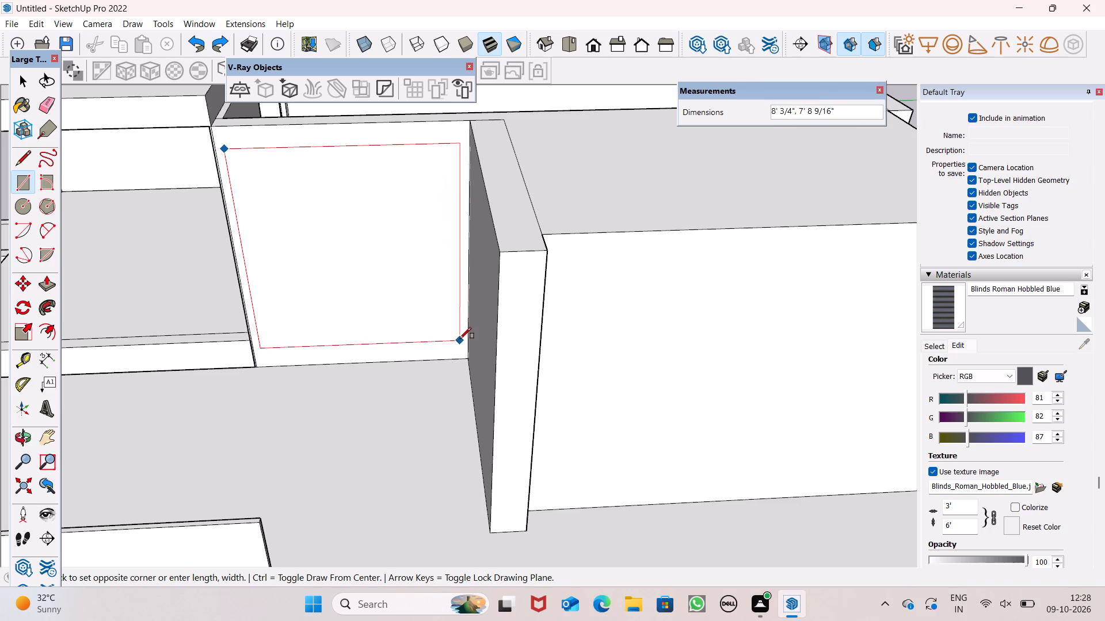
left_click(463, 333)
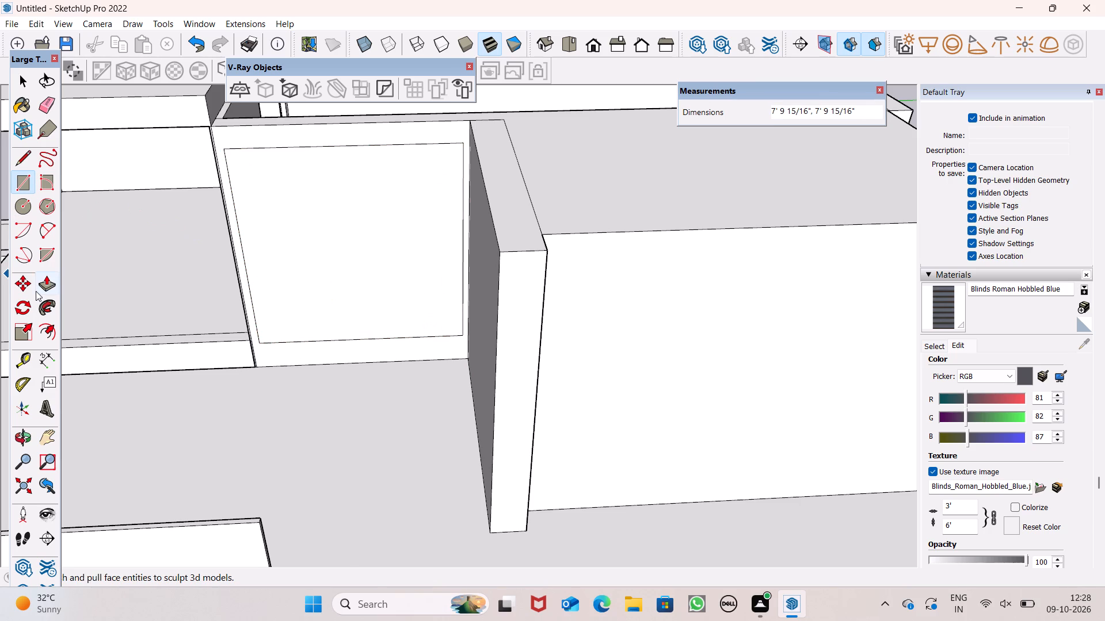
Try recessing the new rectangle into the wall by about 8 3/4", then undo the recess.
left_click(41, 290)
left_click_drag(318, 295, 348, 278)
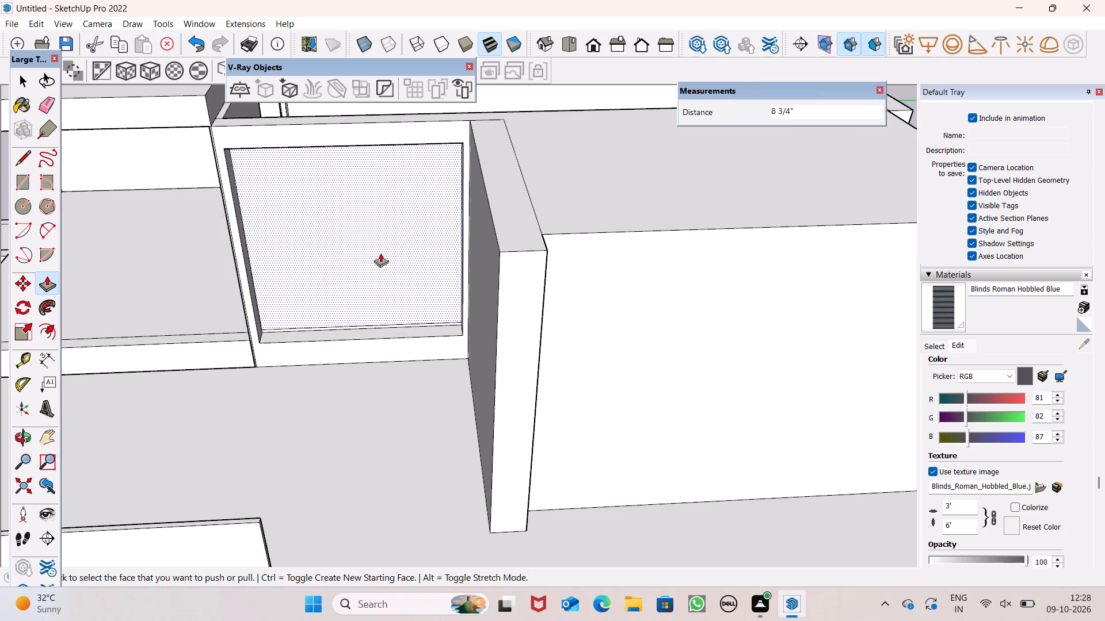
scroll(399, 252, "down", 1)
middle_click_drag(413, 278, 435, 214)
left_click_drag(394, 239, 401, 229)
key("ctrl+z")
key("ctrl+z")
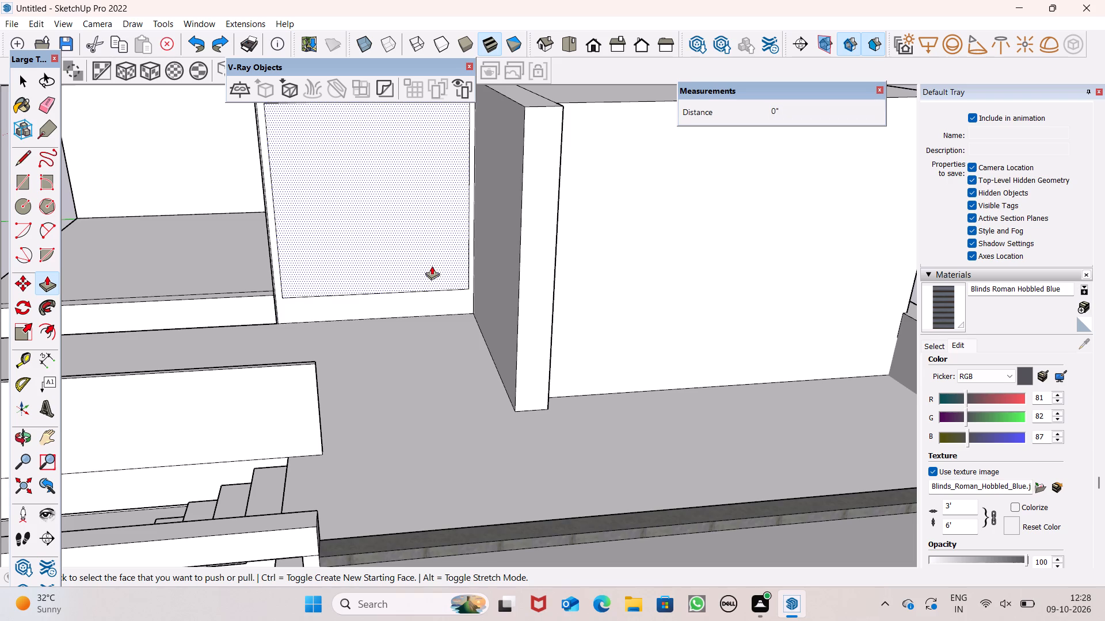
Recess the rectangle between the roofed volume and the partition about 8 3/4" into the wall with Push/Pull.
middle_click_drag(440, 273, 0, 595)
scroll(308, 377, "up", 1)
middle_click_drag(310, 377, 223, 406)
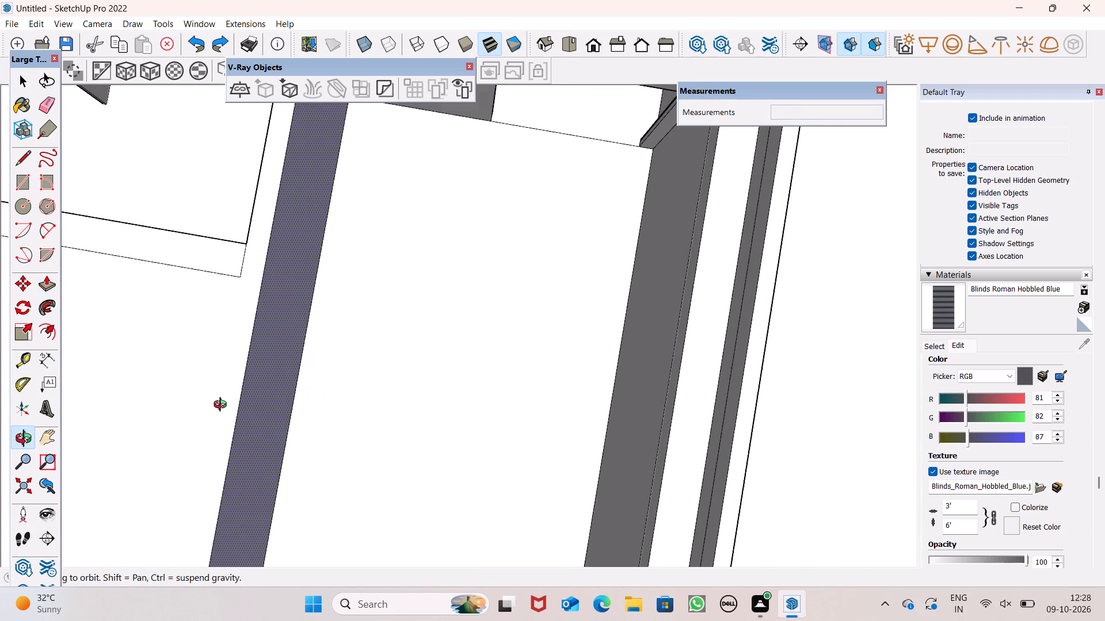
middle_click_drag(223, 406, 242, 379)
scroll(393, 295, "down", 4)
middle_click_drag(393, 296, 772, 248)
scroll(741, 255, "up", 1)
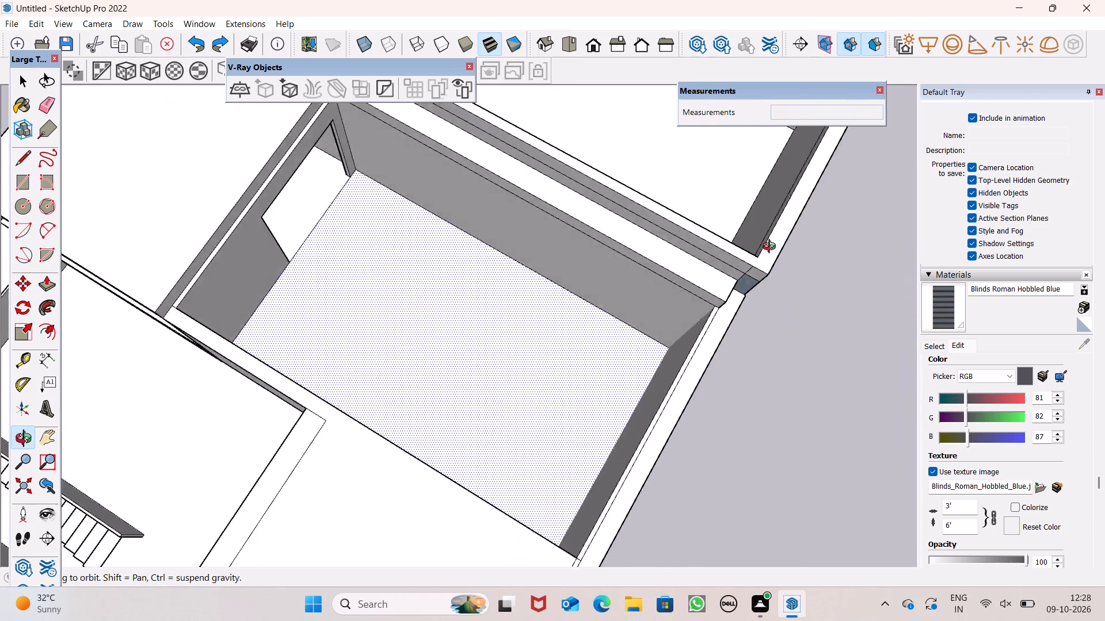
middle_click_drag(772, 248, 872, 225)
middle_click_drag(506, 430, 565, 392)
scroll(225, 573, "up", 6)
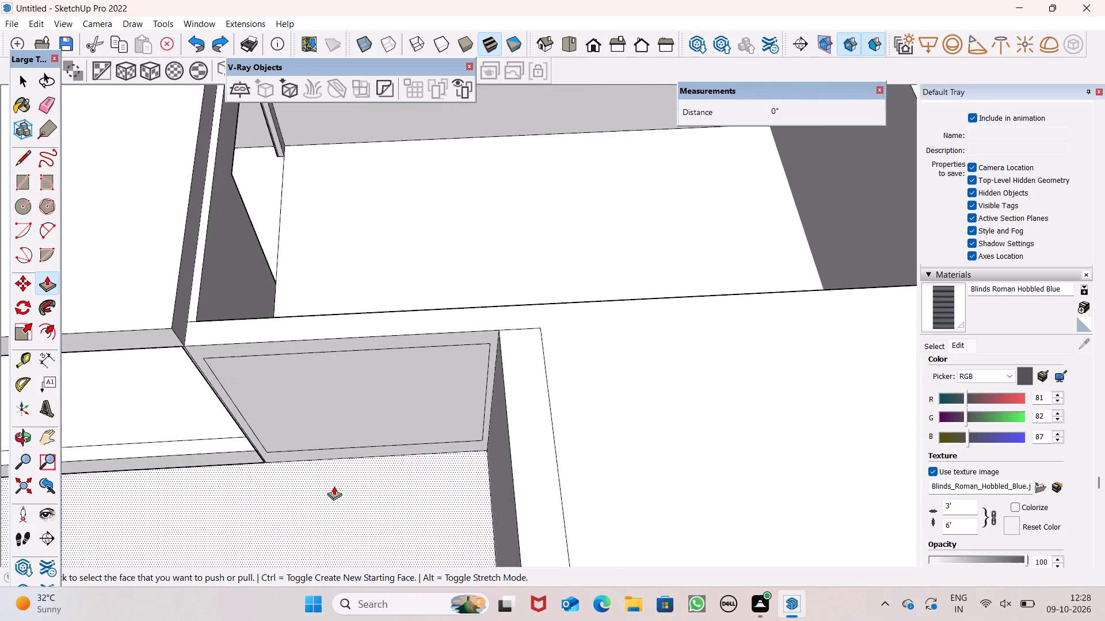
left_click_drag(338, 431, 361, 411)
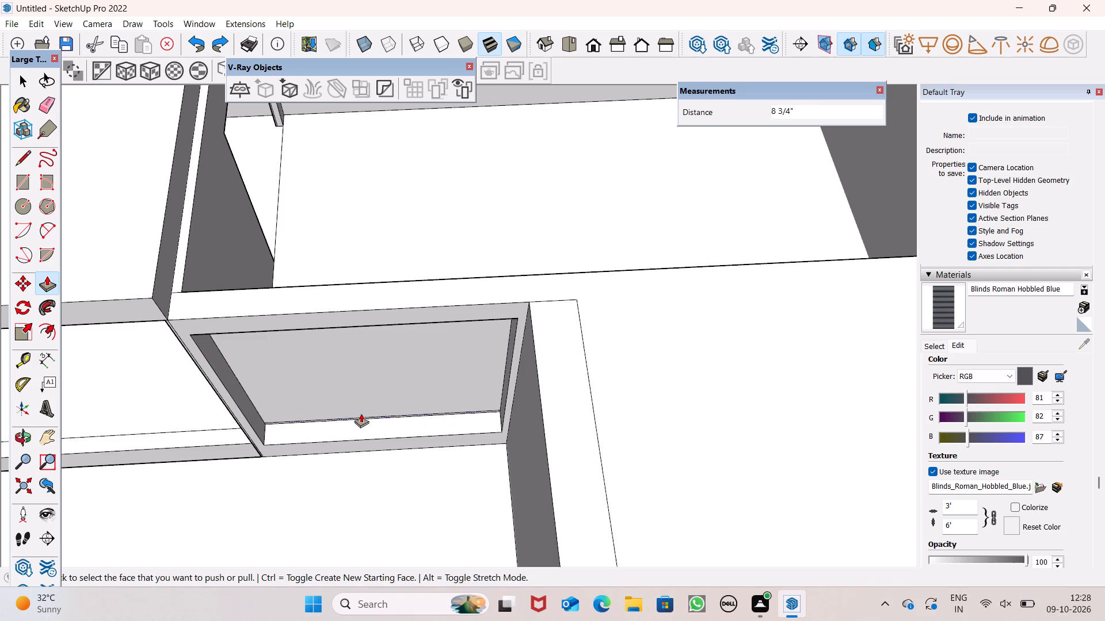
middle_click_drag(353, 433, 357, 227)
scroll(357, 232, "up", 1)
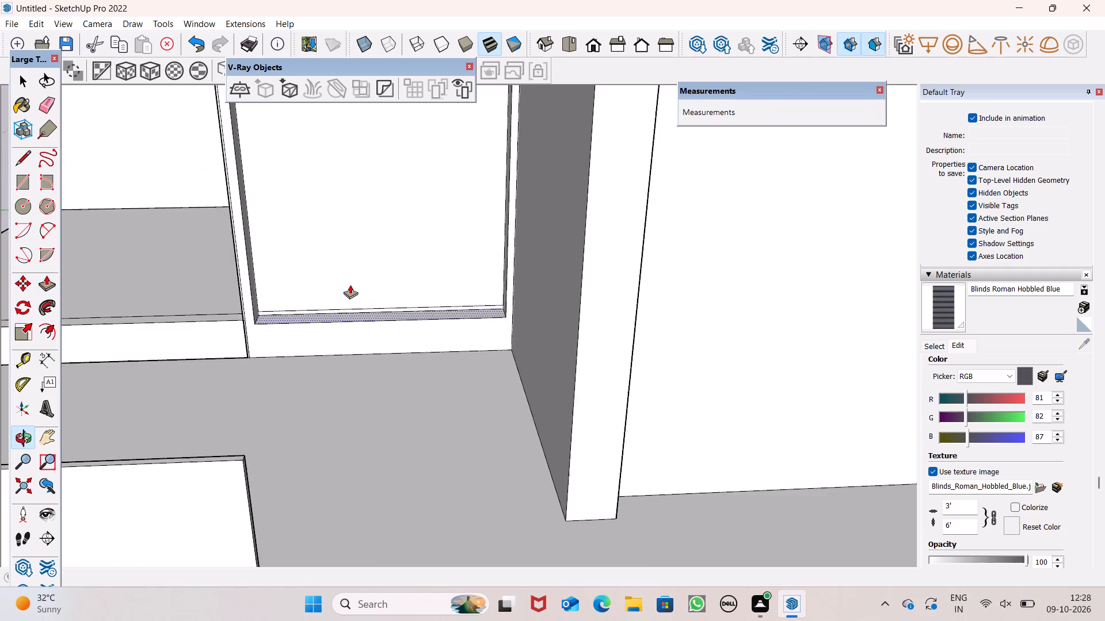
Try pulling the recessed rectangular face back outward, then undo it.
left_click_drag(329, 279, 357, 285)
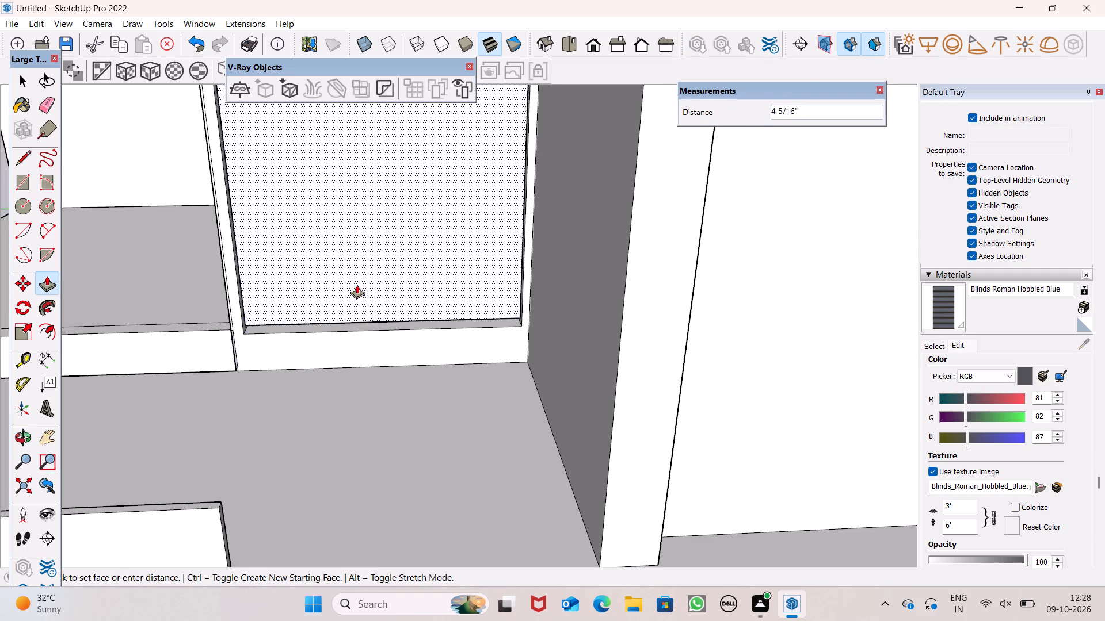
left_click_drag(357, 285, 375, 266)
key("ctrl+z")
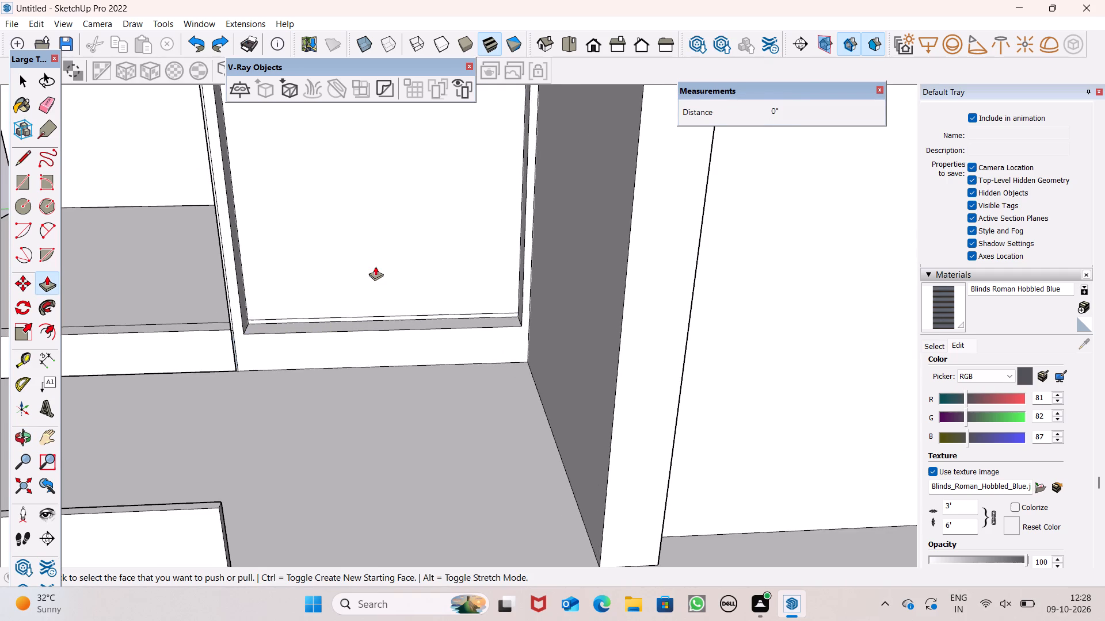
Examine the recessed rectangle beside the partition from above and within the whole house.
scroll(401, 320, "down", 10)
middle_click_drag(429, 348, 583, 480)
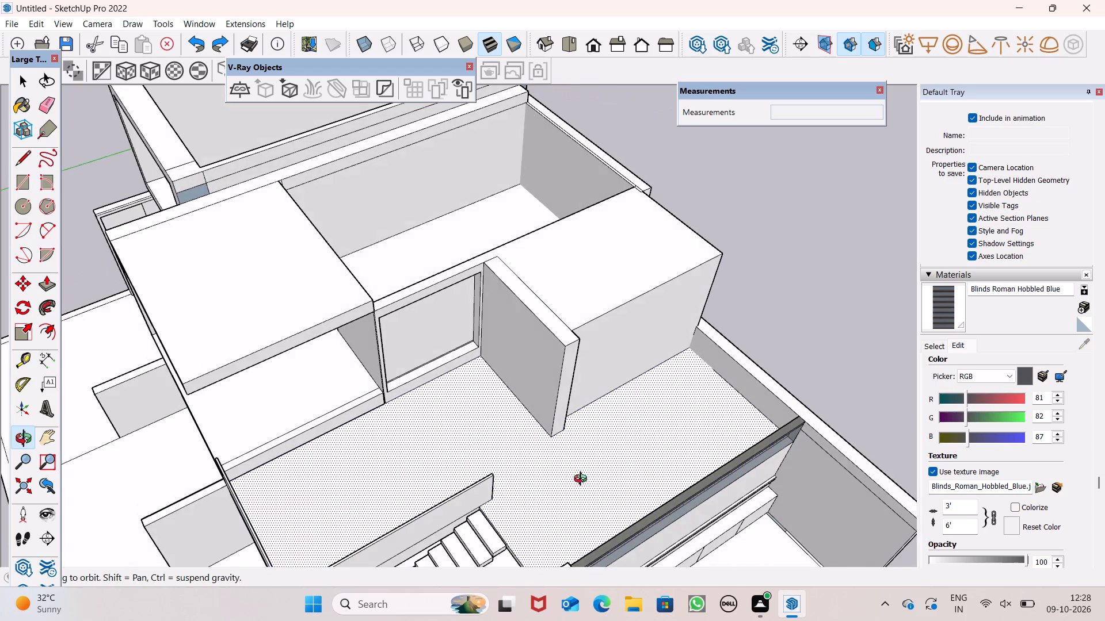
middle_click_drag(583, 480, 598, 462)
scroll(512, 343, "down", 2)
scroll(512, 343, "up", 1)
middle_click_drag(511, 360, 448, 407)
scroll(437, 369, "up", 1)
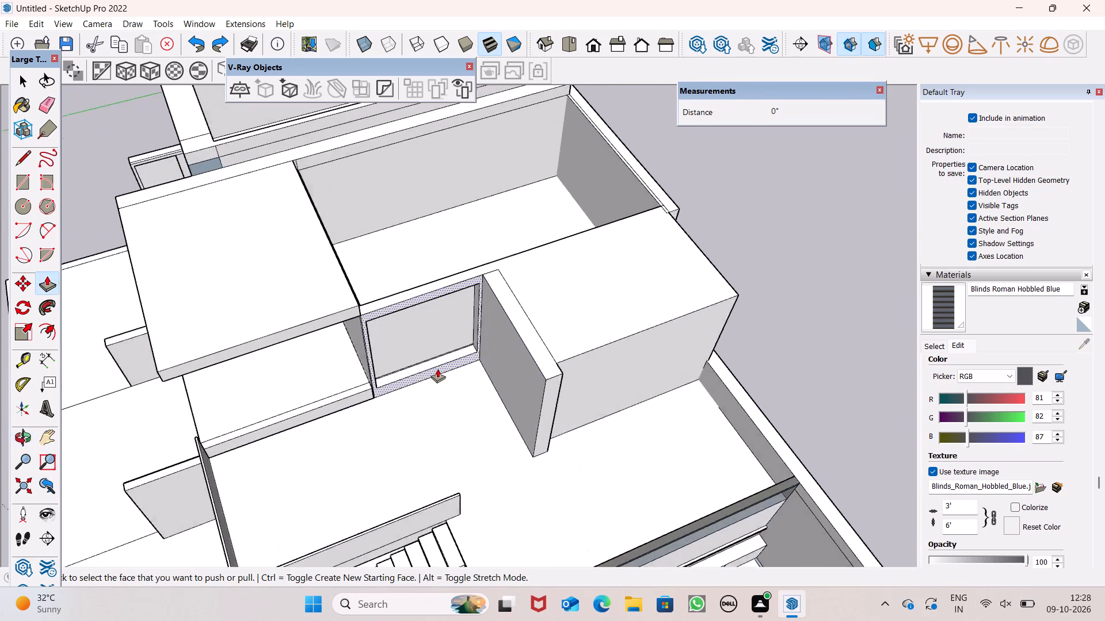
scroll(437, 369, "up", 4)
scroll(448, 355, "down", 5)
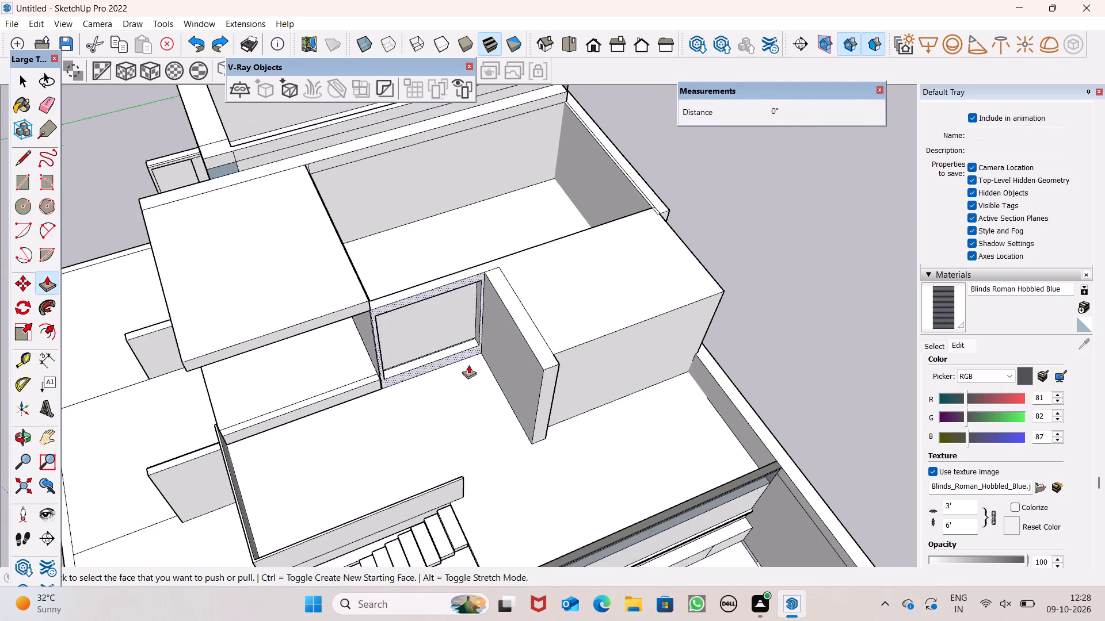
scroll(468, 365, "down", 2)
middle_click_drag(540, 370, 454, 289)
scroll(460, 280, "down", 7)
scroll(504, 320, "down", 3)
middle_click_drag(535, 324, 551, 316)
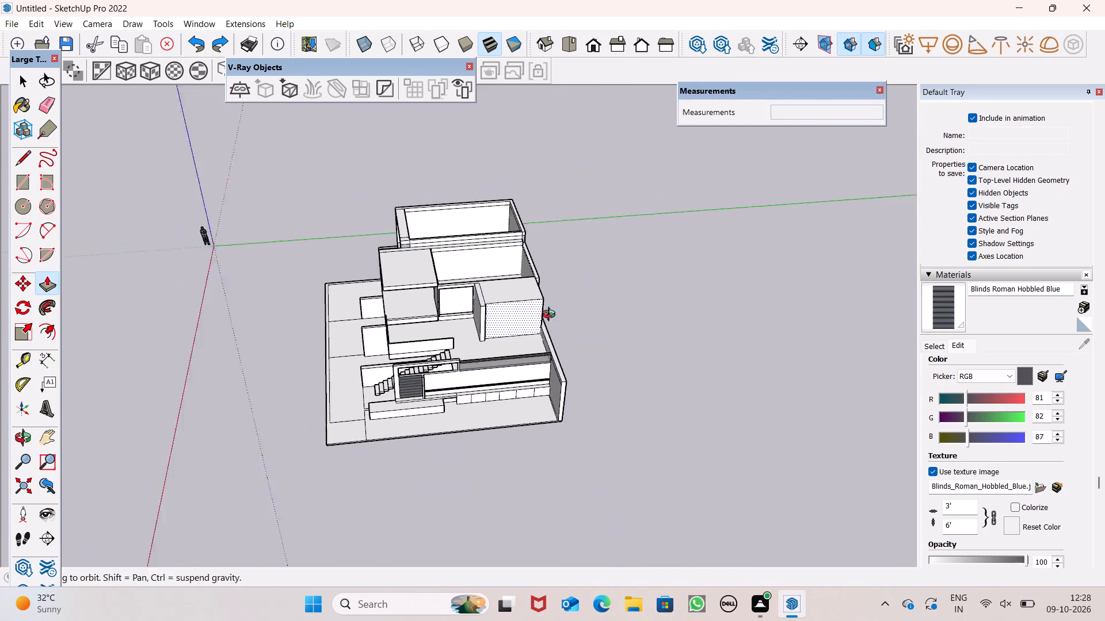
middle_click_drag(551, 316, 589, 293)
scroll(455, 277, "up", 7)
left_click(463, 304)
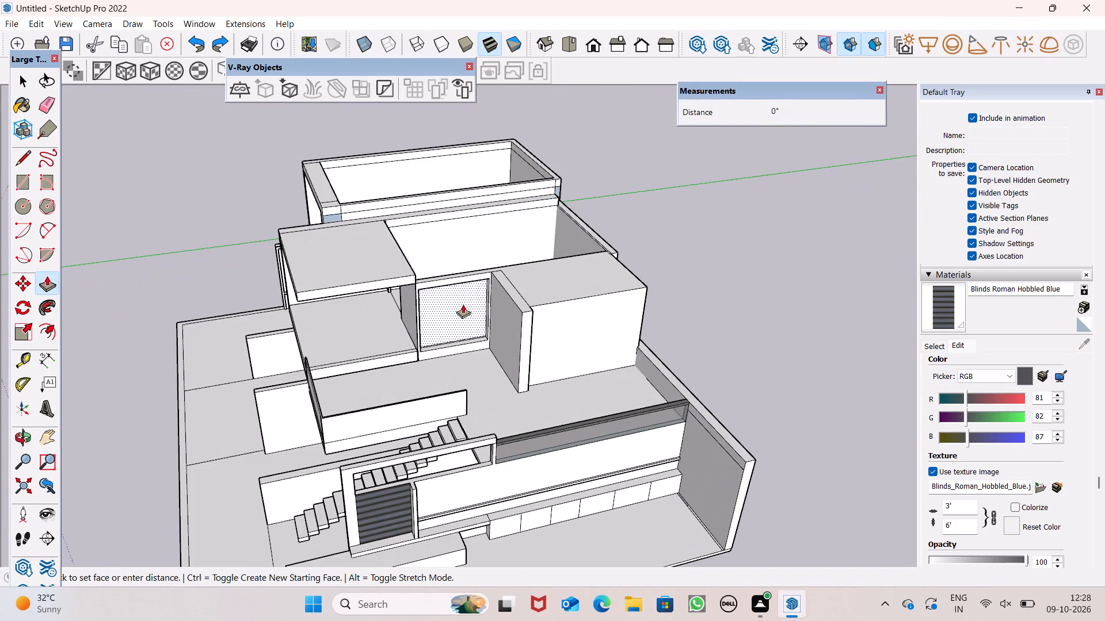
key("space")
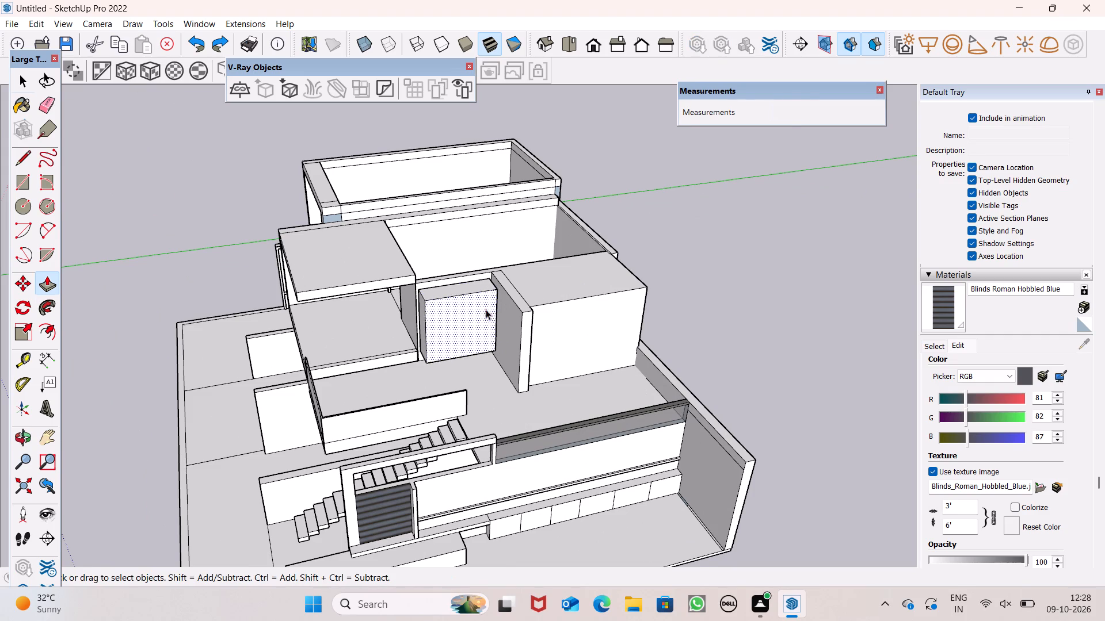
Examine the house's front and stair side, including the upper rooms, staircase and balcony parapet.
scroll(468, 302, "down", 3)
scroll(500, 357, "up", 5)
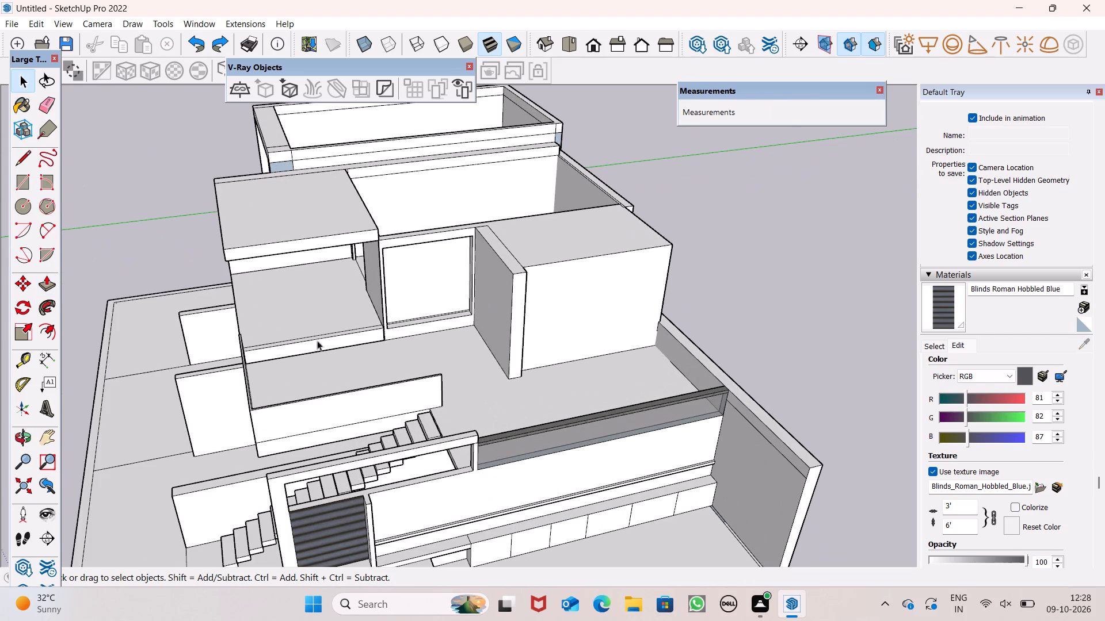
scroll(42, 231, "down", 1)
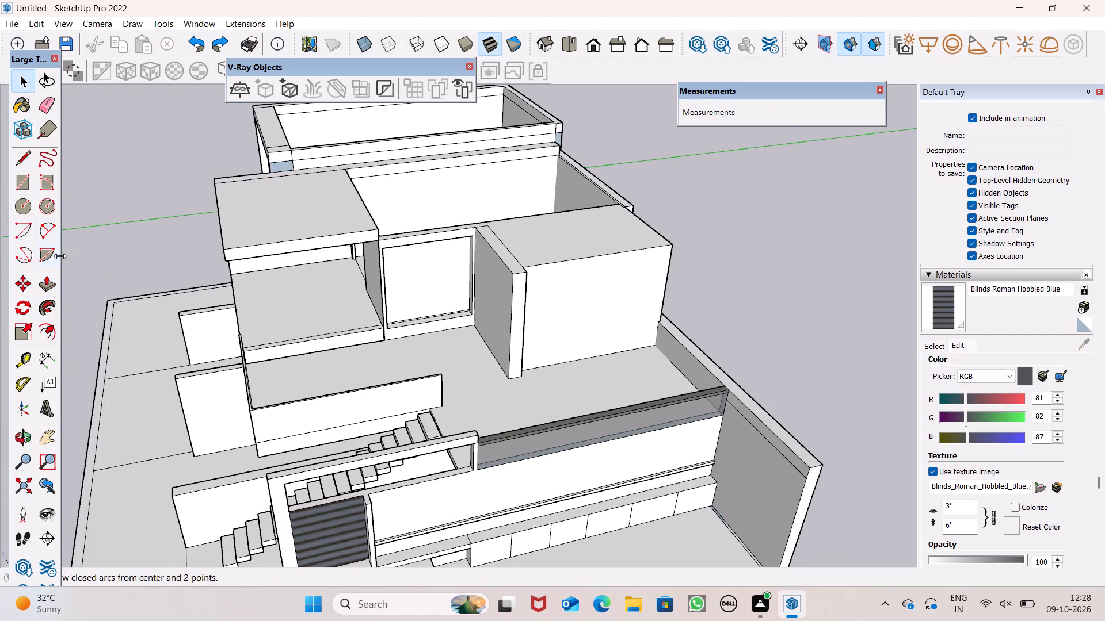
scroll(498, 236, "down", 5)
scroll(367, 243, "down", 2)
scroll(368, 251, "up", 1)
scroll(369, 254, "down", 3)
middle_click_drag(487, 328, 735, 240)
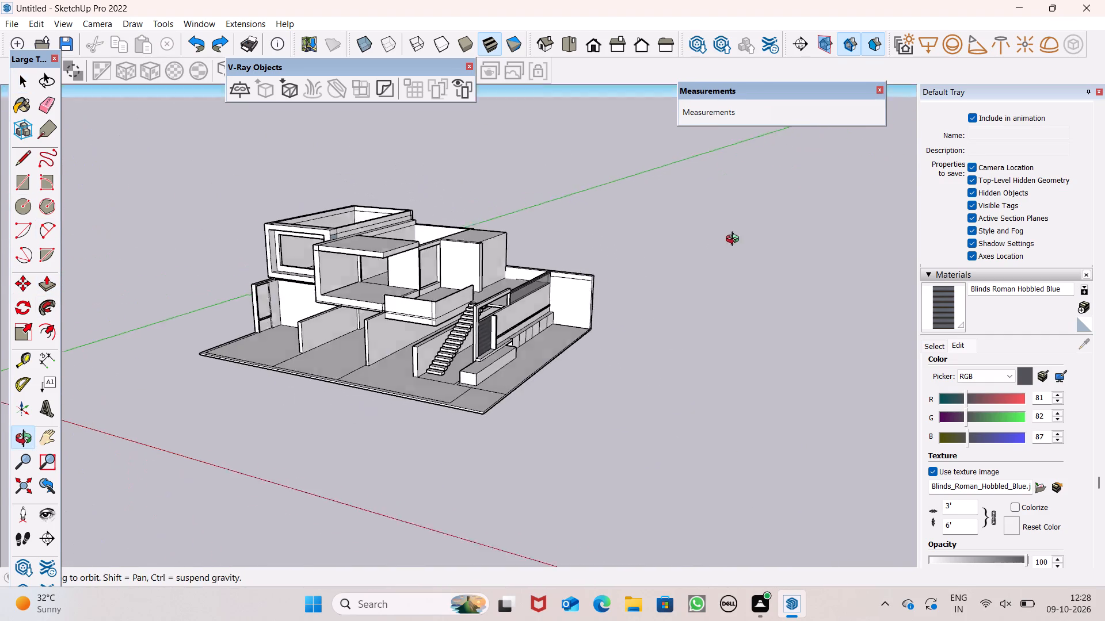
middle_click_drag(735, 240, 736, 239)
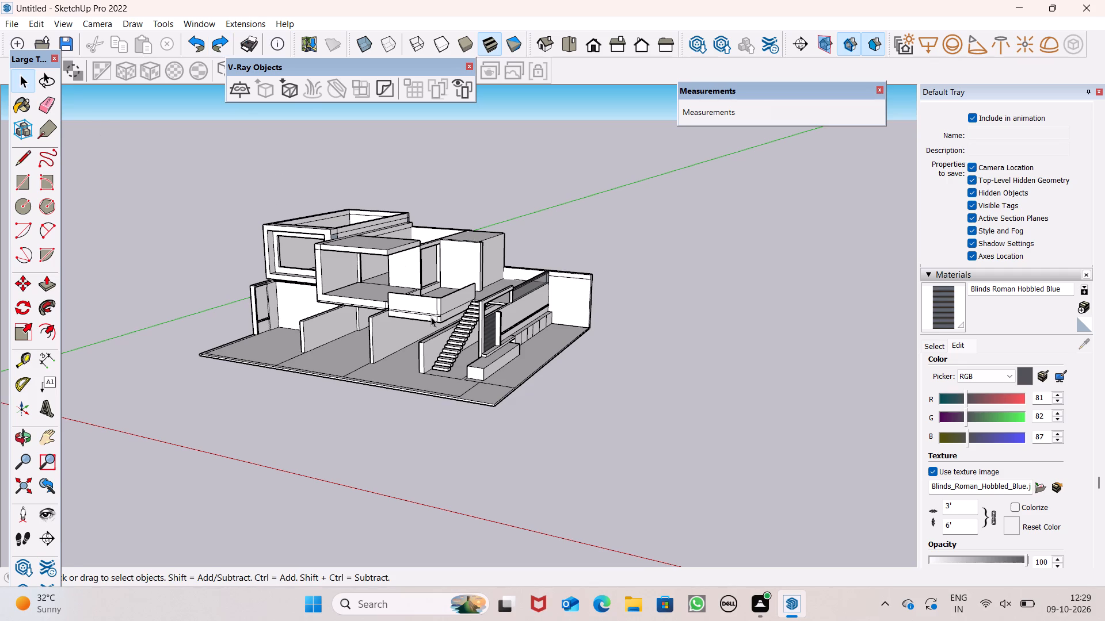
scroll(407, 262, "up", 4)
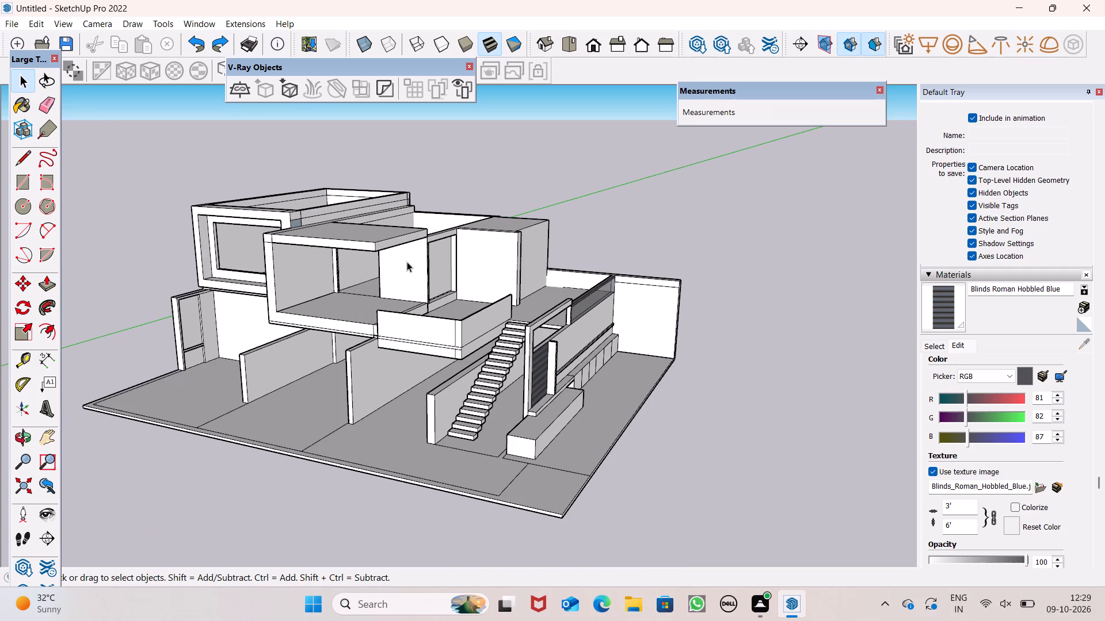
scroll(324, 258, "up", 2)
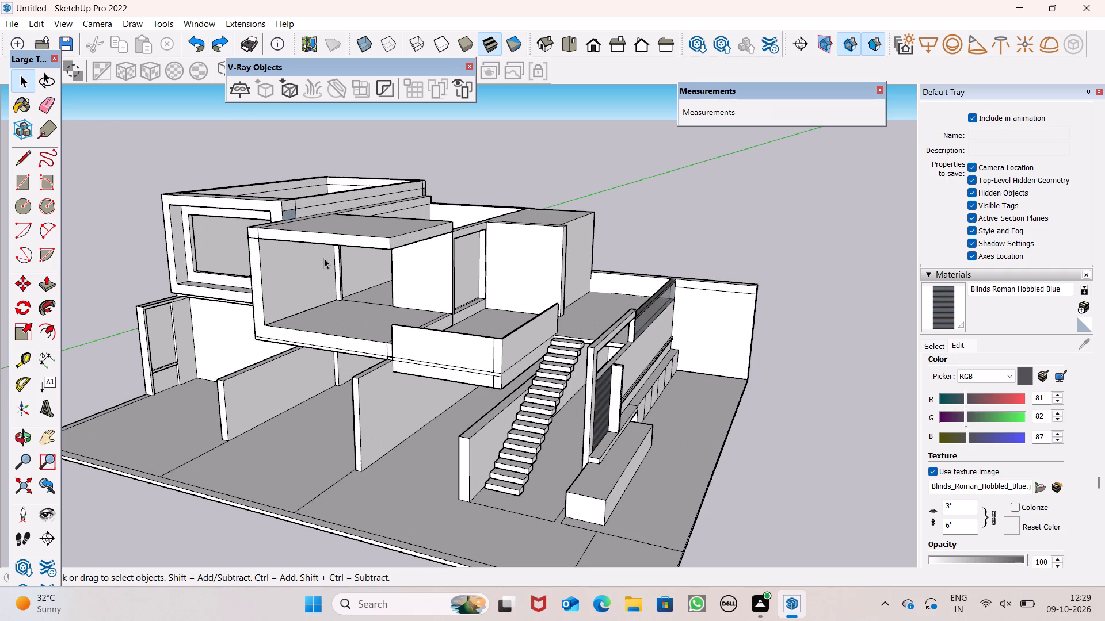
scroll(304, 234, "up", 2)
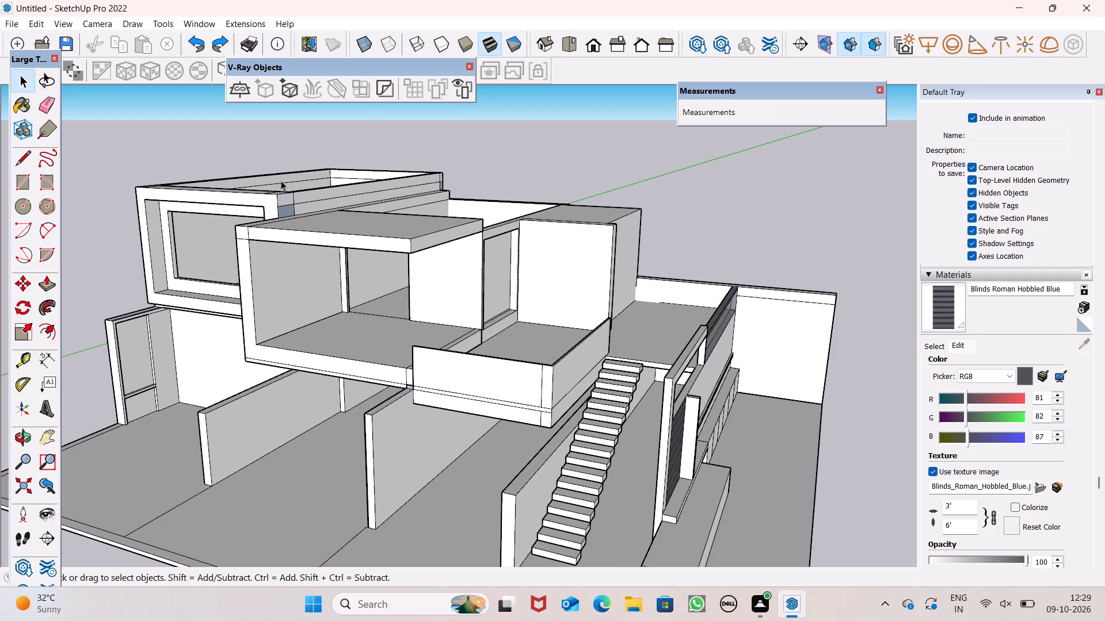
middle_click_drag(310, 228, 313, 239)
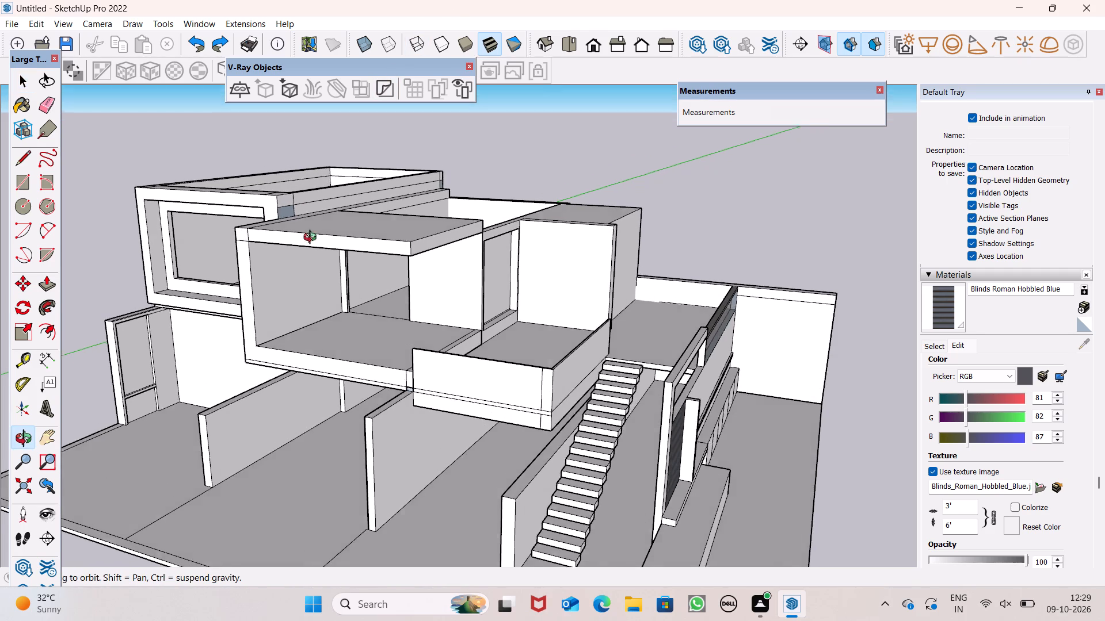
middle_click_drag(313, 239, 477, 241)
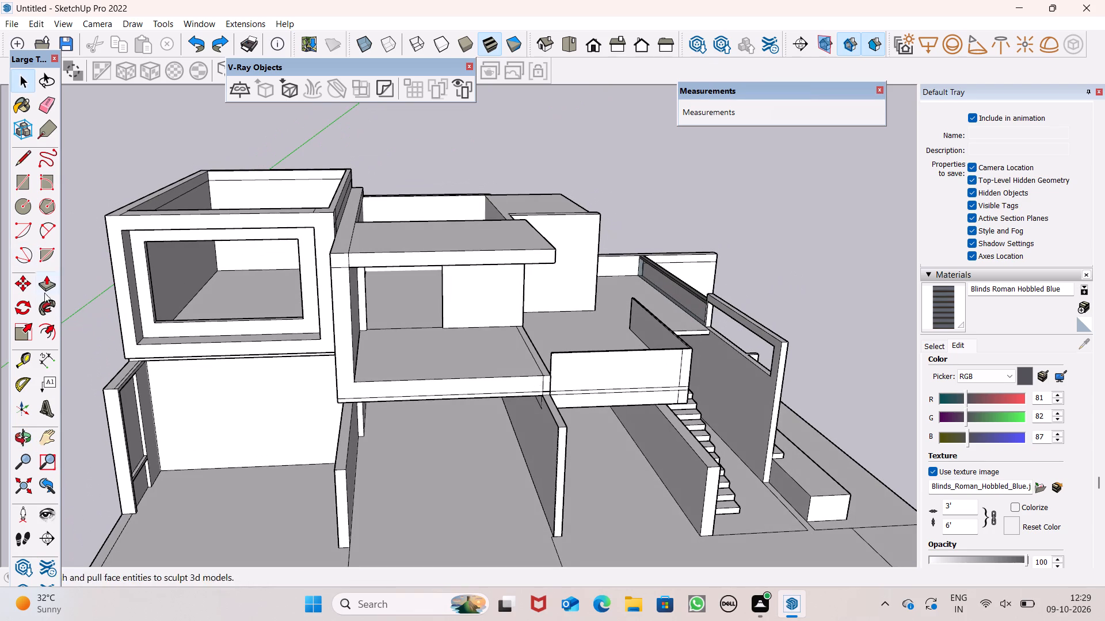
Erase the short line across the open-topped room's front wall top, at the corner nearest the roofed volume.
left_click(43, 286)
middle_click_drag(224, 213, 240, 277)
scroll(240, 277, "up", 1)
scroll(123, 265, "up", 1)
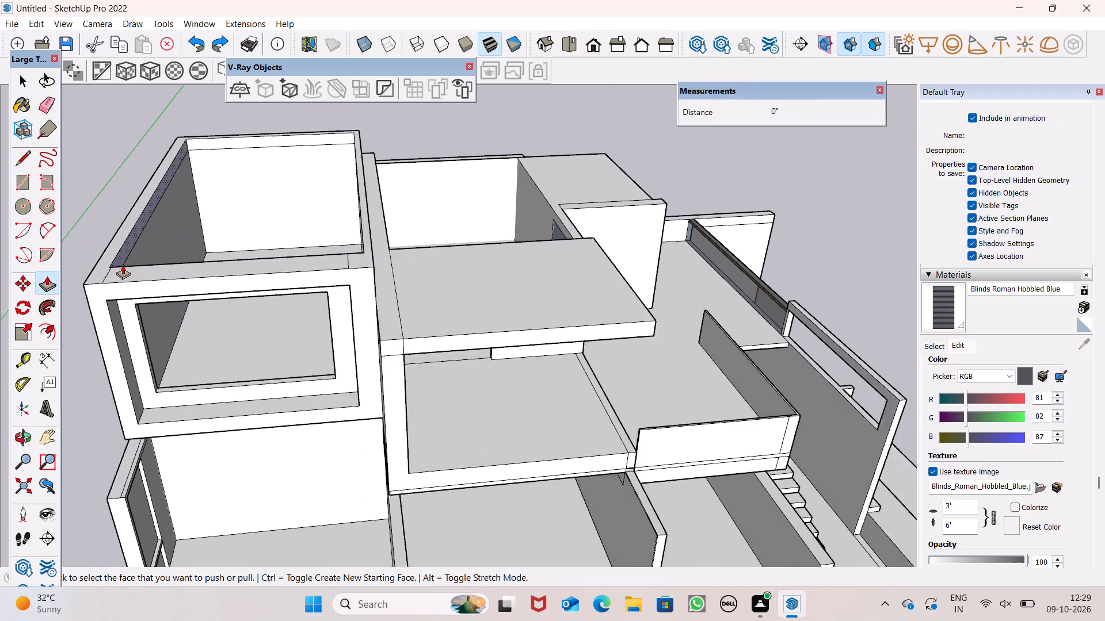
scroll(123, 265, "up", 1)
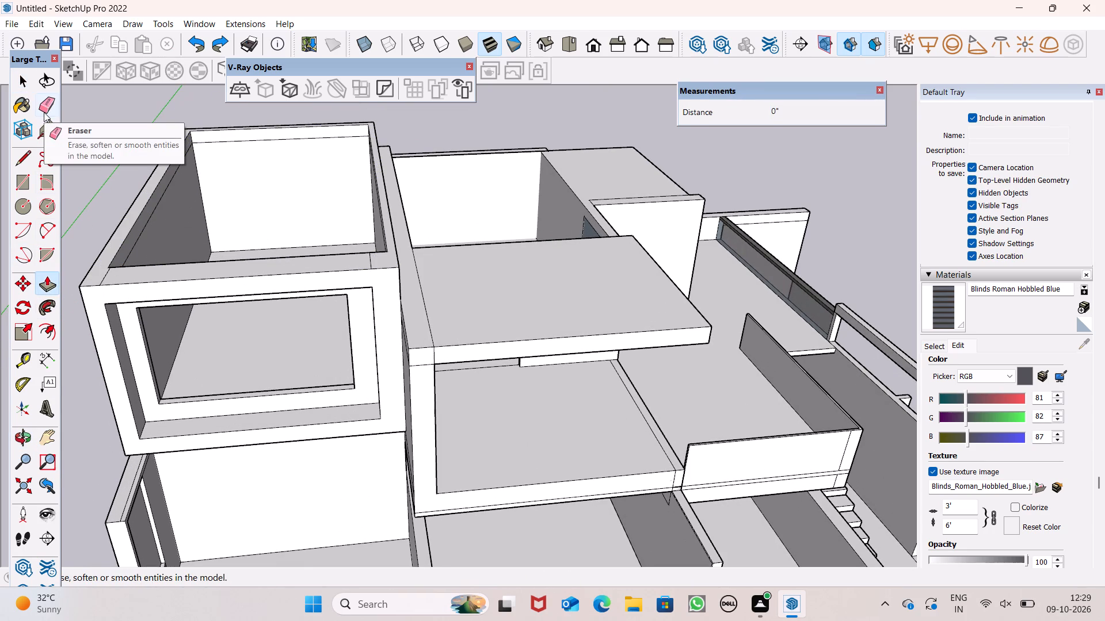
double_click(44, 112)
scroll(132, 274, "up", 2)
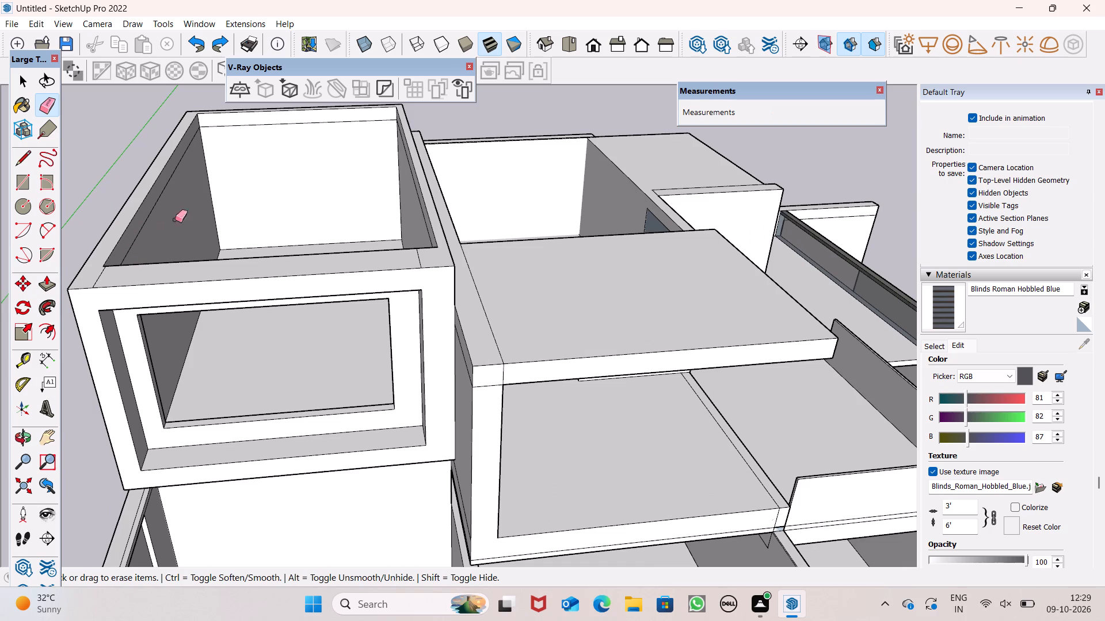
scroll(303, 251, "up", 2)
left_click_drag(467, 263, 475, 263)
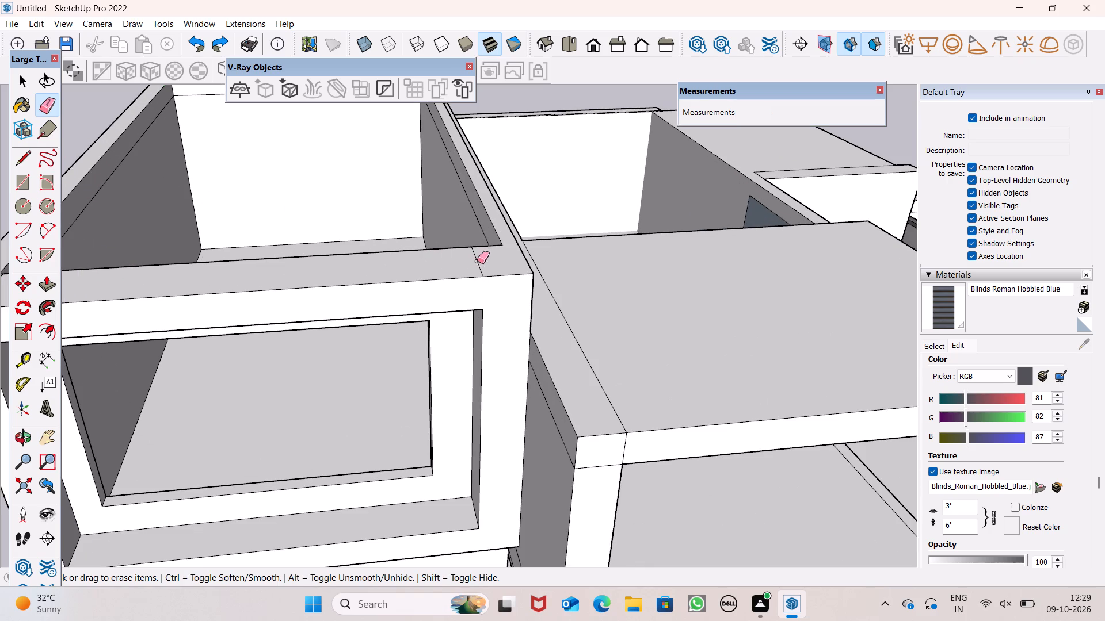
left_click_drag(474, 256, 482, 256)
Erase the matching short line across the front wall top at the open-topped room's outer corner, keeping the long front edge.
scroll(307, 199, "down", 5)
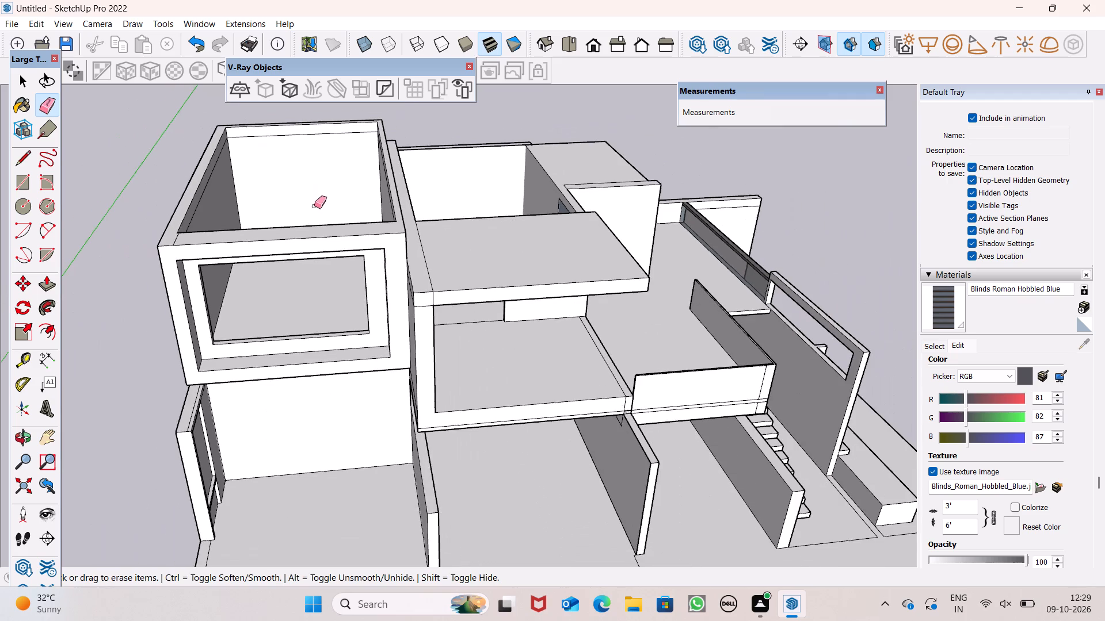
scroll(148, 253, "up", 5)
left_click(189, 241)
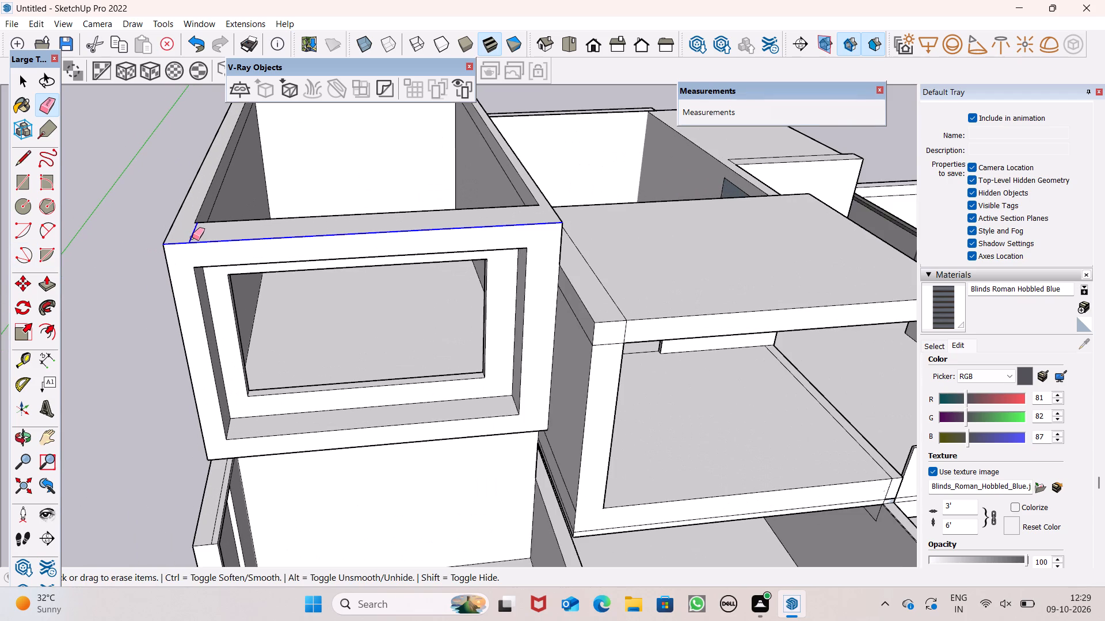
key("ctrl+z")
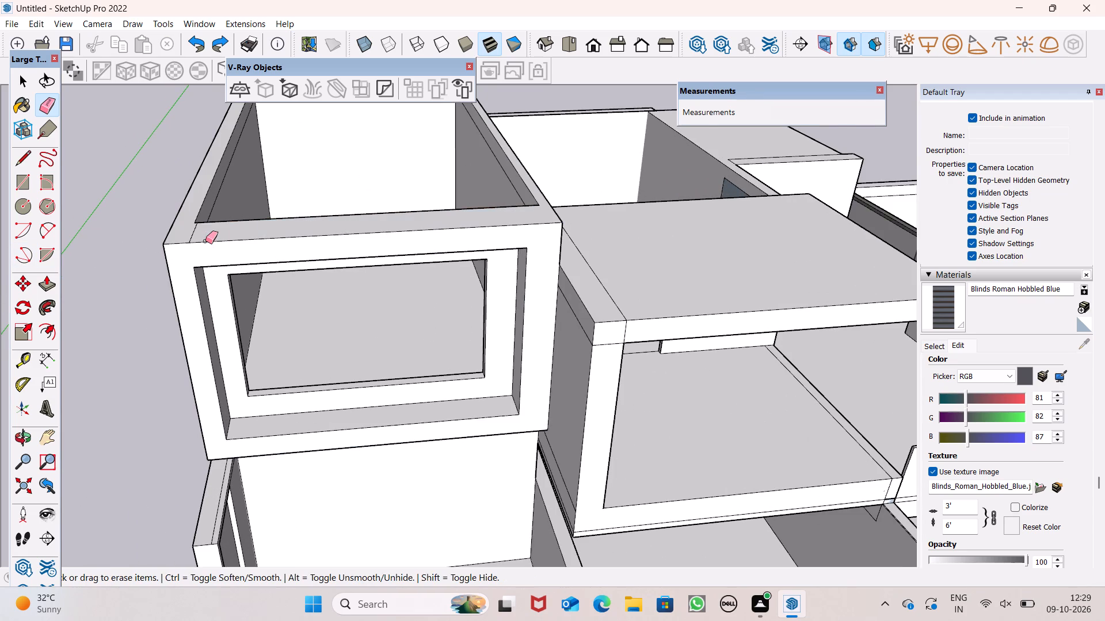
scroll(192, 230, "up", 6)
left_click(192, 234)
scroll(192, 226, "down", 3)
scroll(192, 226, "up", 1)
scroll(192, 226, "down", 2)
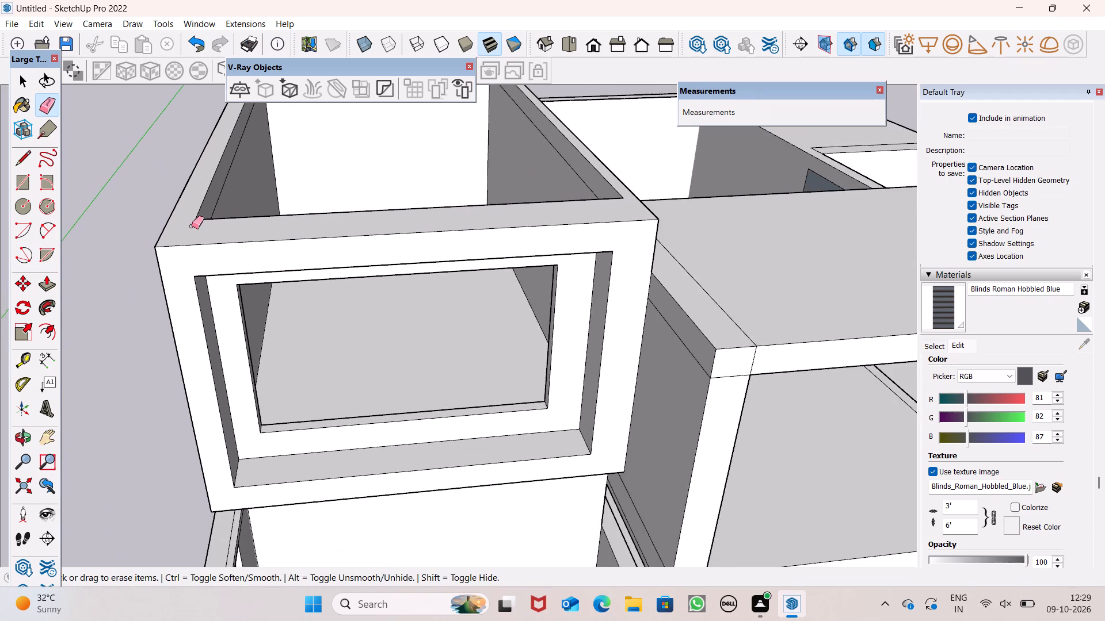
scroll(197, 244, "down", 3)
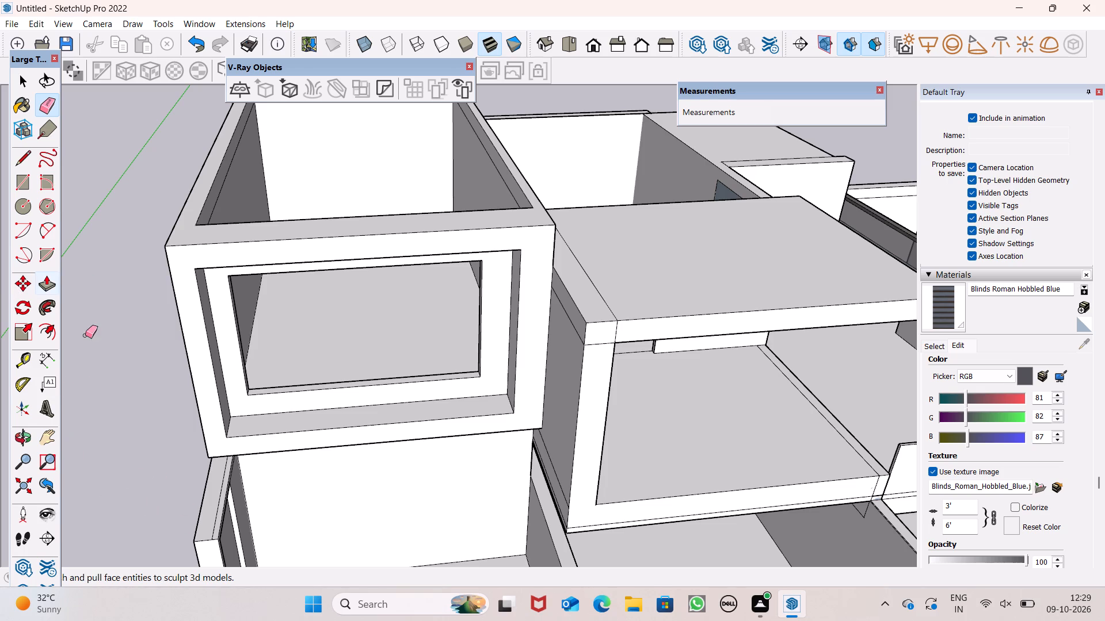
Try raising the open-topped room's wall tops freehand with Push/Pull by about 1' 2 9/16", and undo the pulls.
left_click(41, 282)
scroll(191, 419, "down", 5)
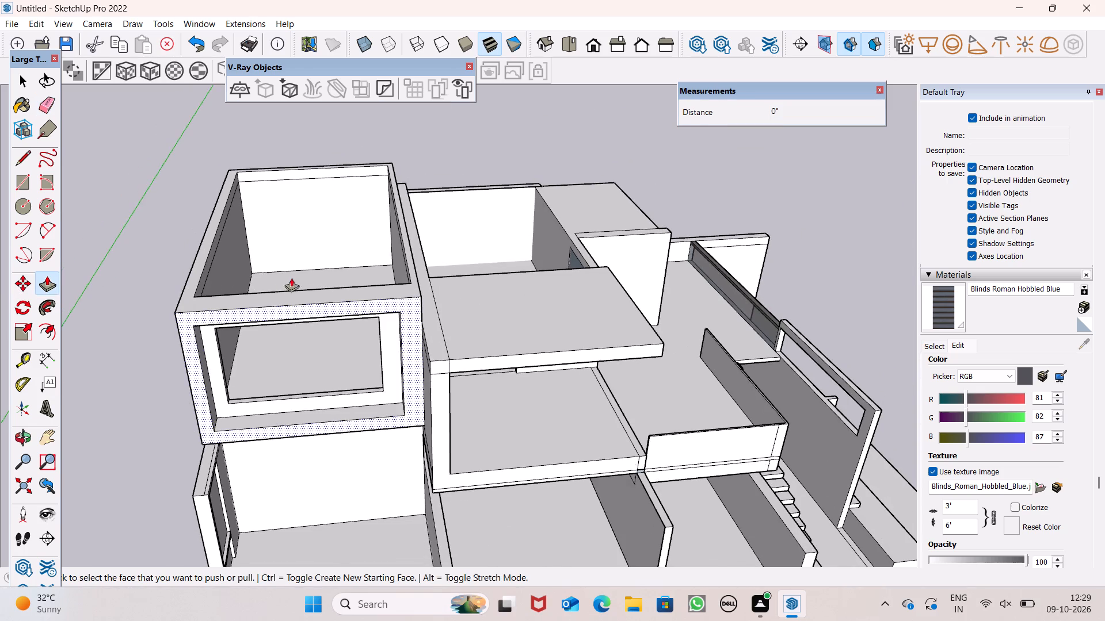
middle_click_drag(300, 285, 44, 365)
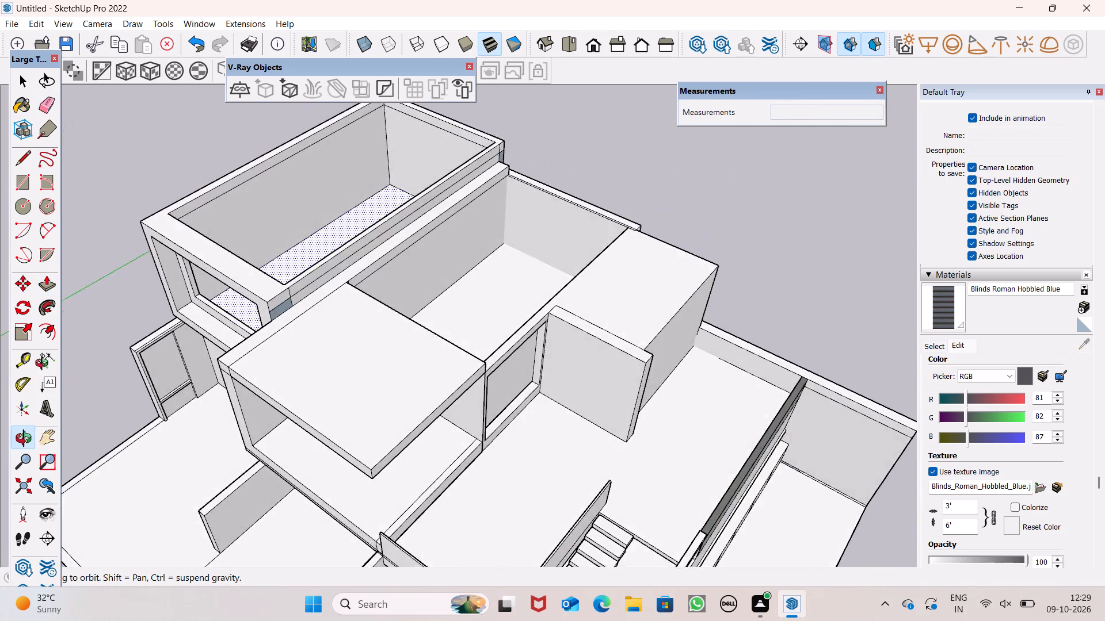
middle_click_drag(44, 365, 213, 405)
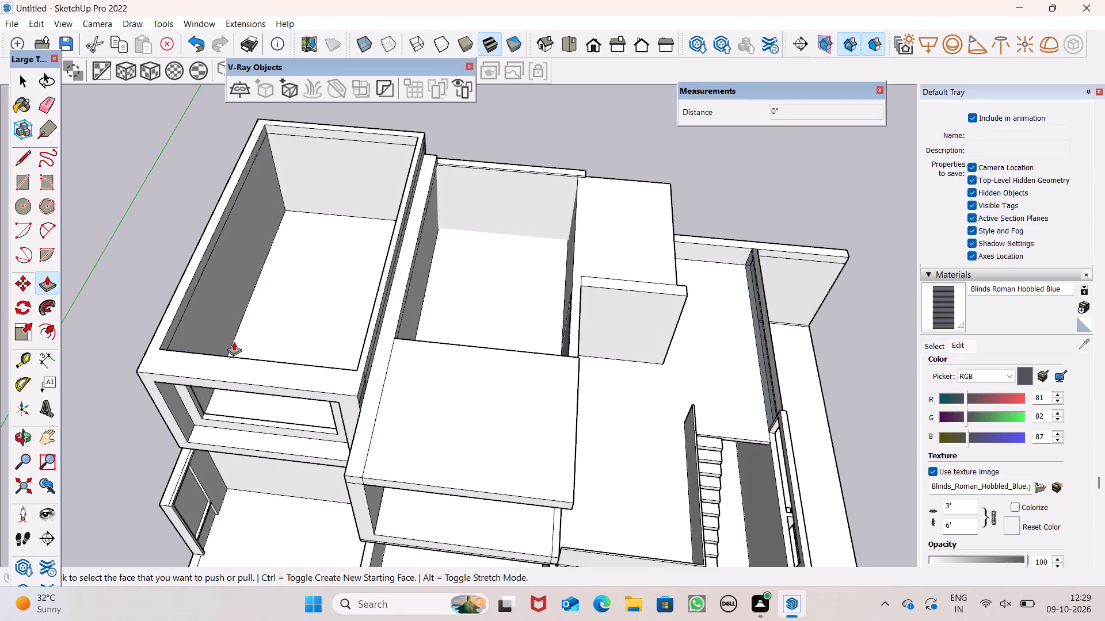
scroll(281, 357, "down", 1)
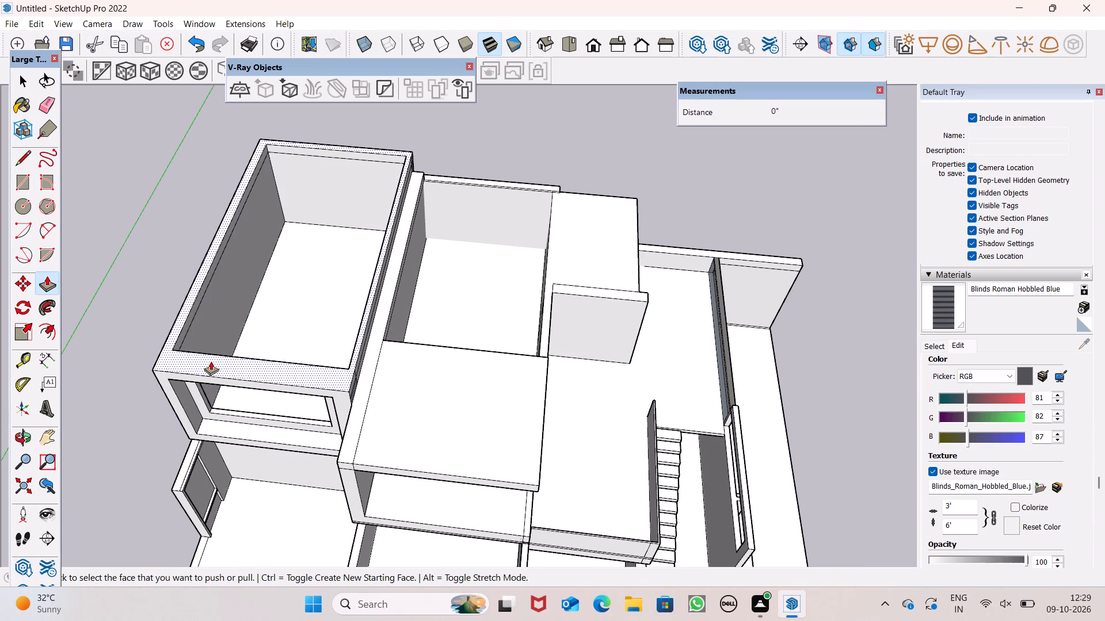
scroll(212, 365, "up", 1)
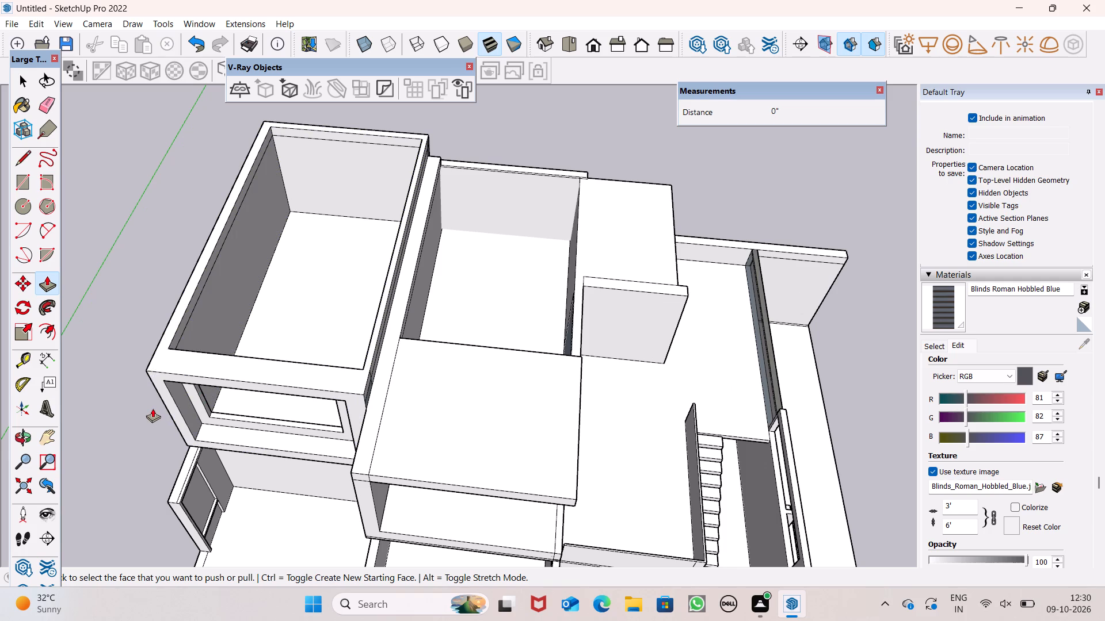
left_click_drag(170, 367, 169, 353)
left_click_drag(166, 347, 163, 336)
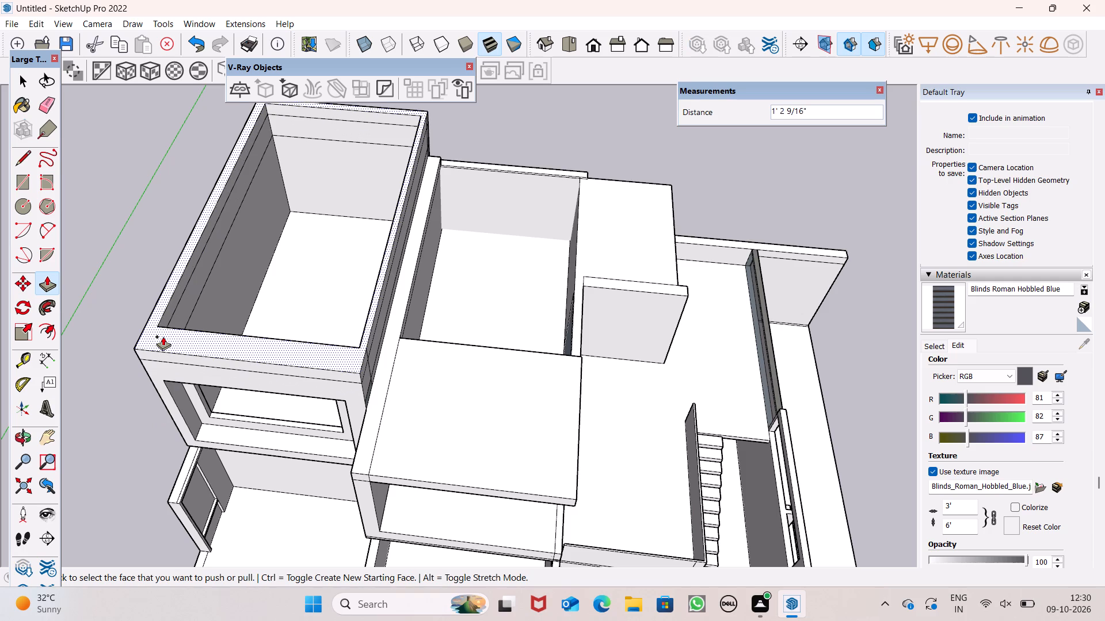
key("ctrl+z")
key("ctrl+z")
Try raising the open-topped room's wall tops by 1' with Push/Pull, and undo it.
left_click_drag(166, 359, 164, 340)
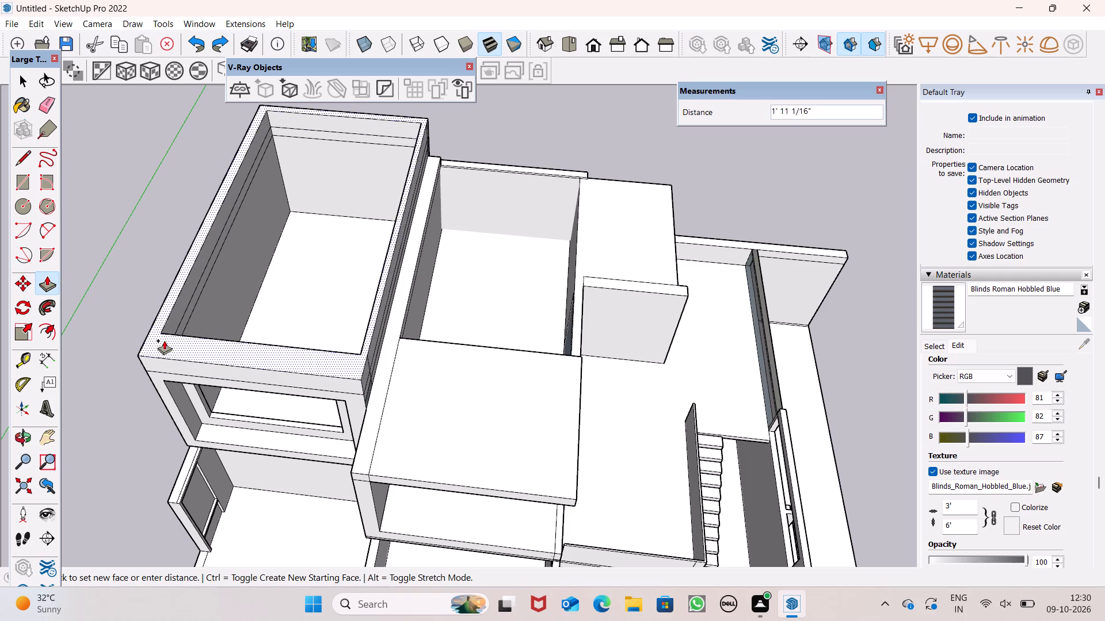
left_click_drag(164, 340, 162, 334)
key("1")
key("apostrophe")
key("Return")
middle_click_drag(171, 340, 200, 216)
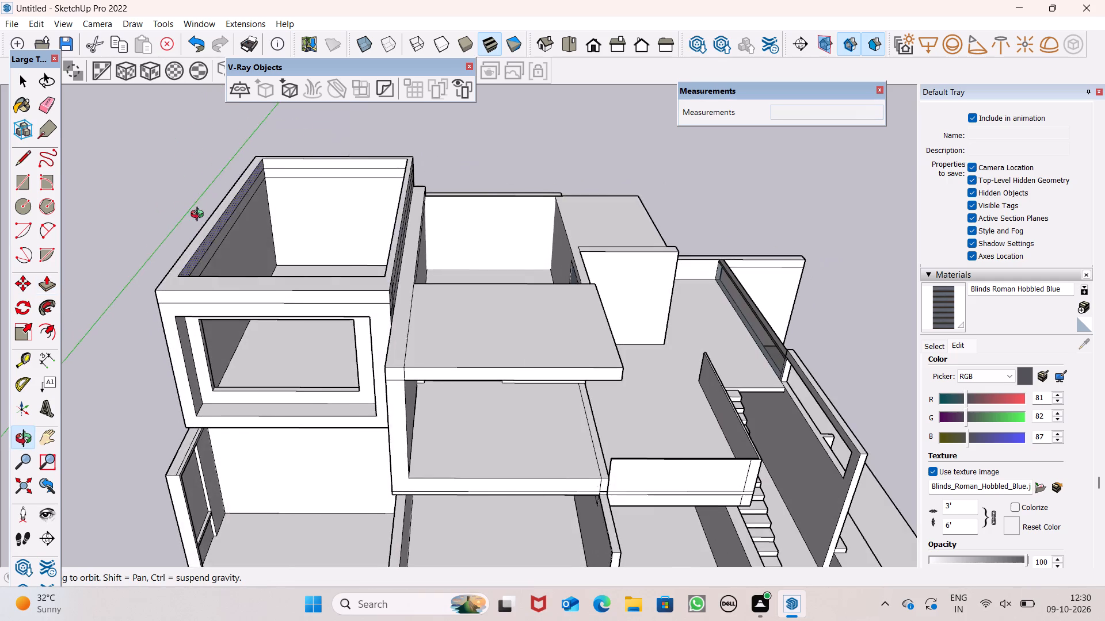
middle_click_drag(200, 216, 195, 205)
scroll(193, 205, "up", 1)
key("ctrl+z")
Raise the open-topped room's wall tops by 1'5" with Push/Pull.
scroll(173, 278, "up", 2)
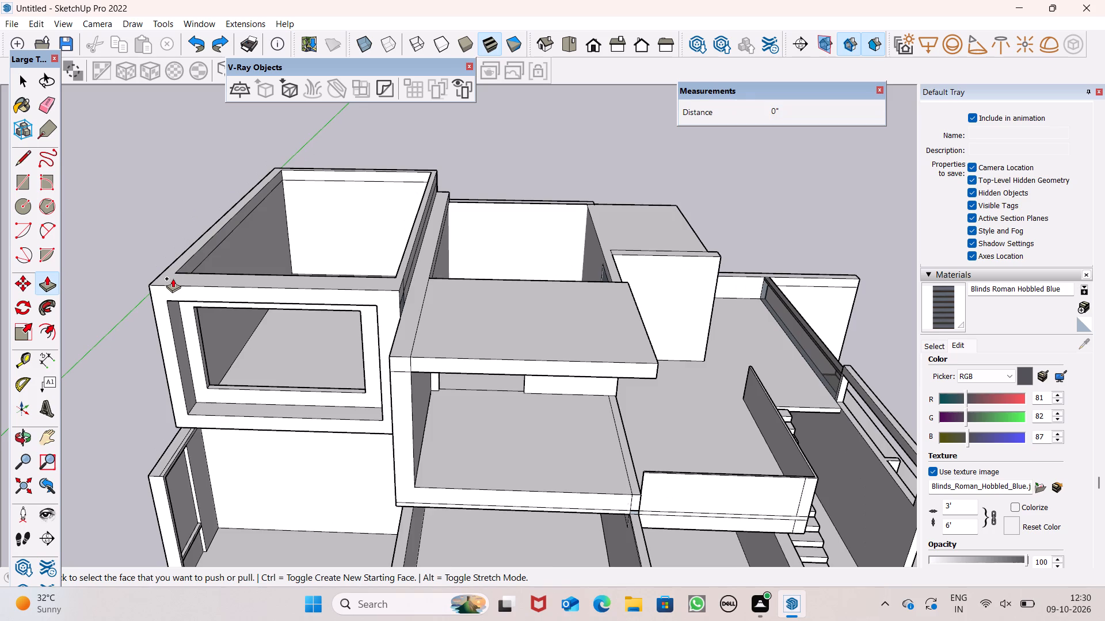
scroll(173, 278, "up", 6)
left_click_drag(173, 278, 178, 242)
type("1'5\"")
key("Return")
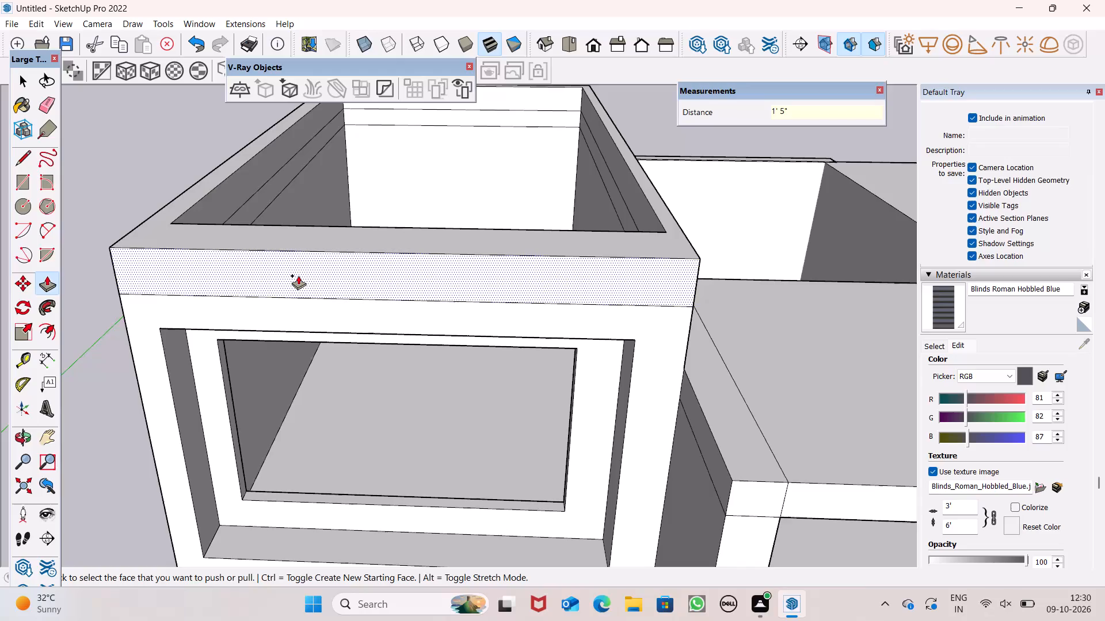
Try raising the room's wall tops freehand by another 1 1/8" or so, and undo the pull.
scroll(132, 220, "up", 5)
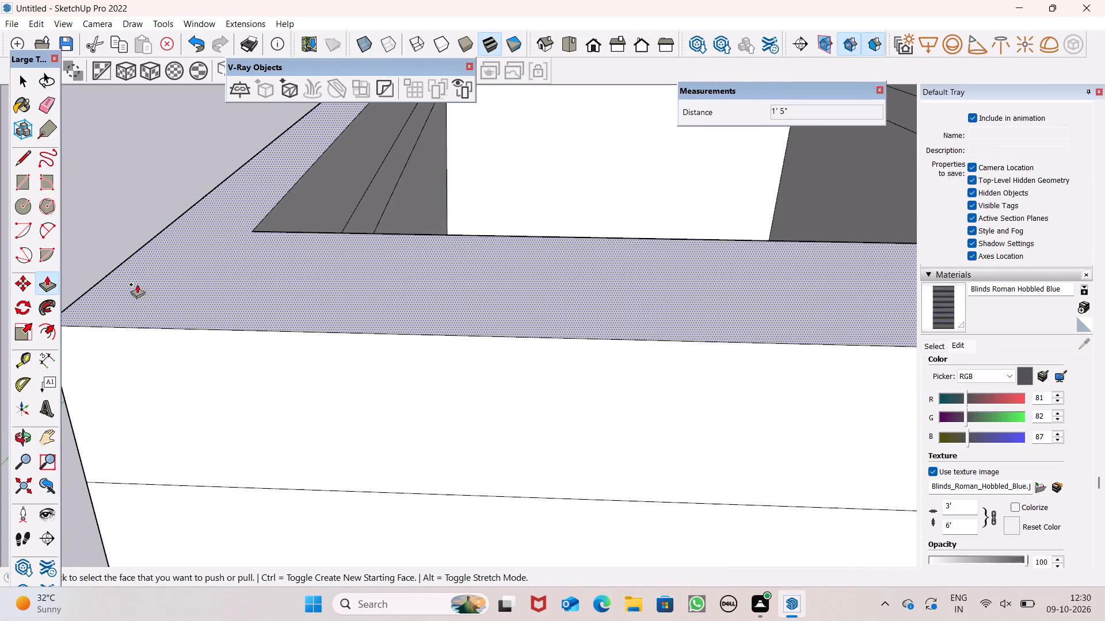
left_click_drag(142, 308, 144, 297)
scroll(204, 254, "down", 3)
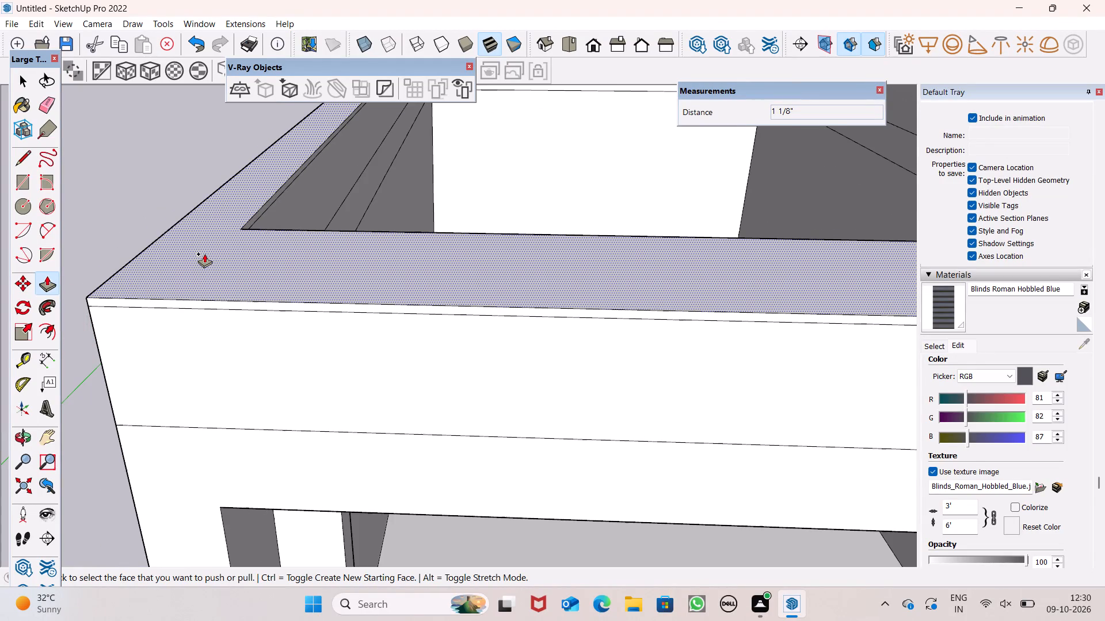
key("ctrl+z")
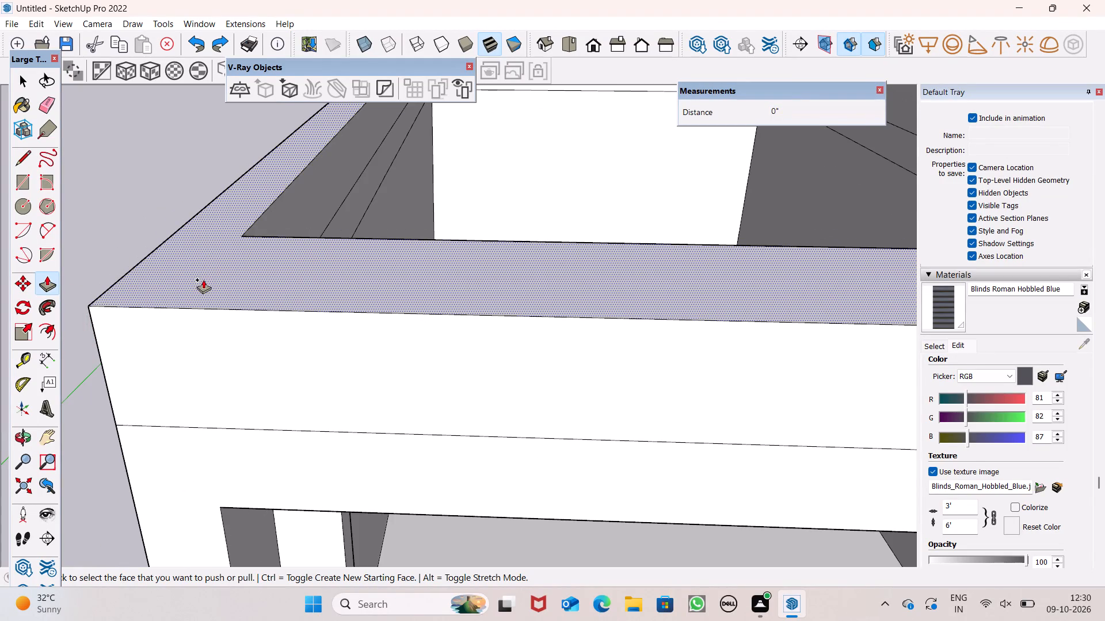
Raise the room's wall tops by a further 2" with Push/Pull, forming a thin strip above the taller band.
left_click_drag(203, 281, 199, 266)
key("2")
key("shift+quotedbl")
key("Return")
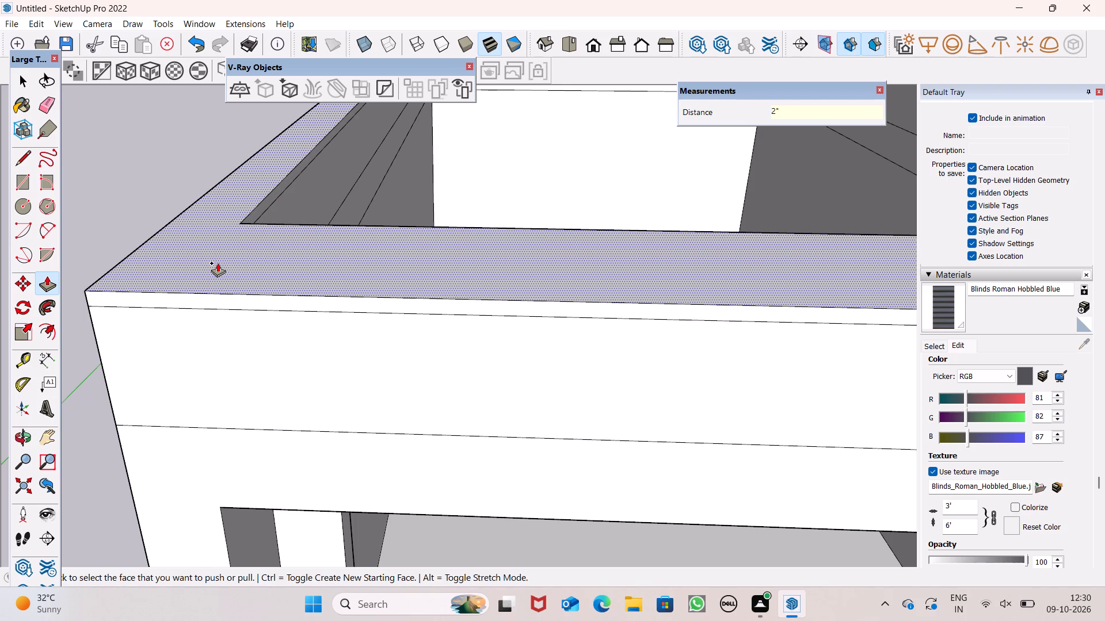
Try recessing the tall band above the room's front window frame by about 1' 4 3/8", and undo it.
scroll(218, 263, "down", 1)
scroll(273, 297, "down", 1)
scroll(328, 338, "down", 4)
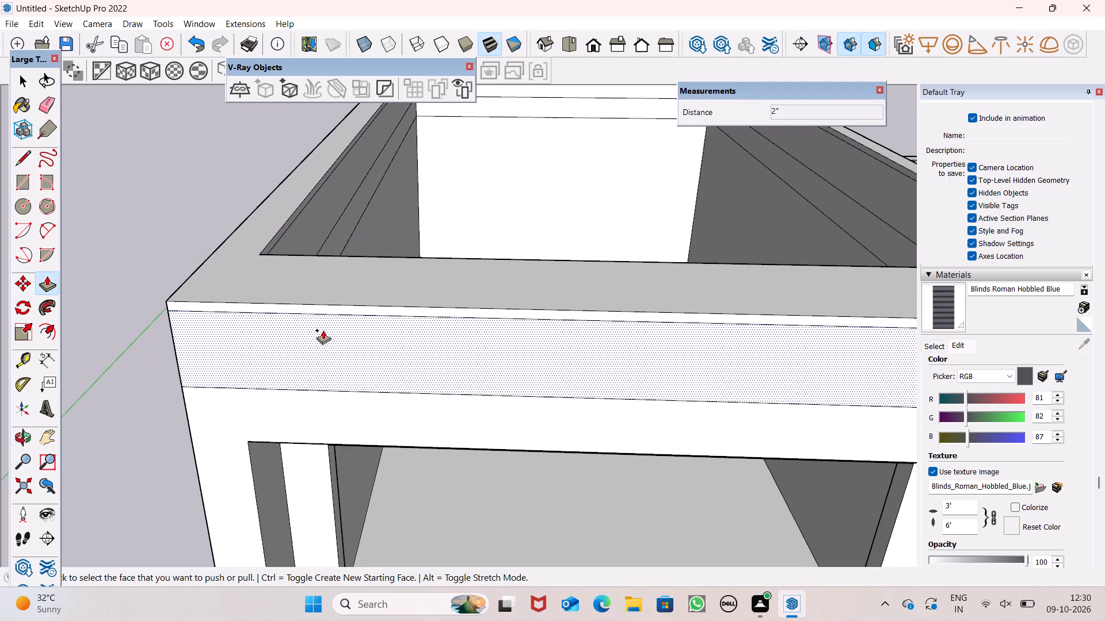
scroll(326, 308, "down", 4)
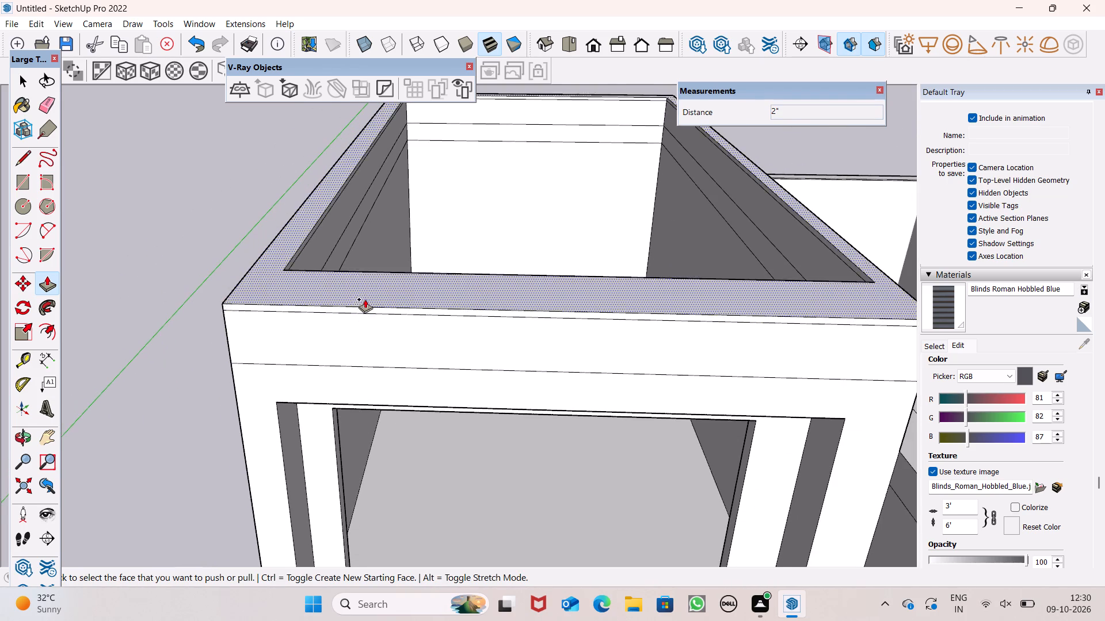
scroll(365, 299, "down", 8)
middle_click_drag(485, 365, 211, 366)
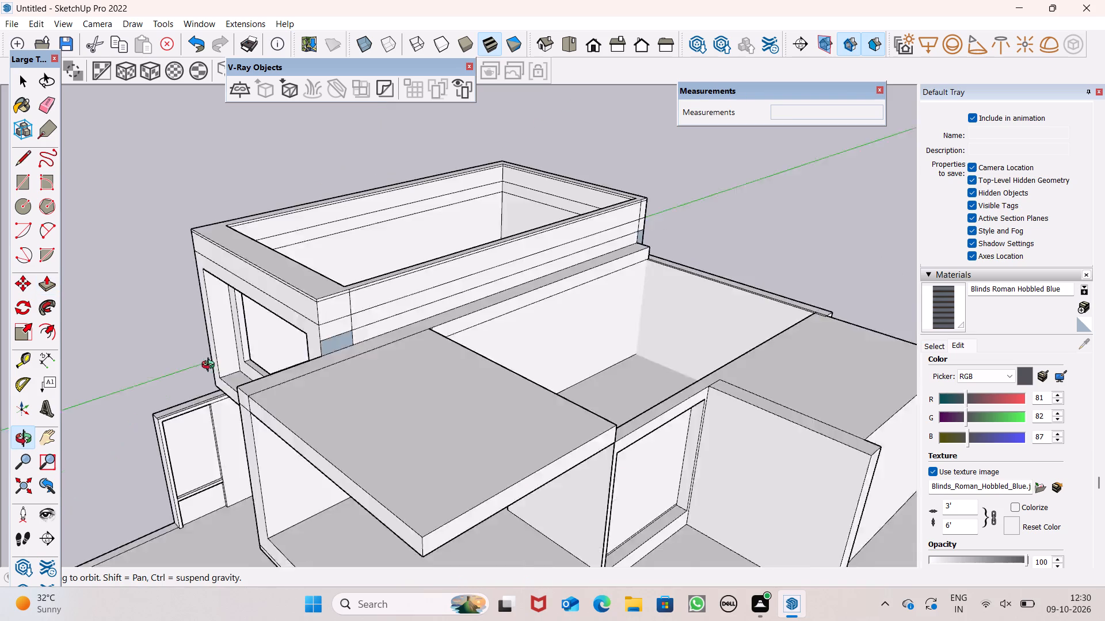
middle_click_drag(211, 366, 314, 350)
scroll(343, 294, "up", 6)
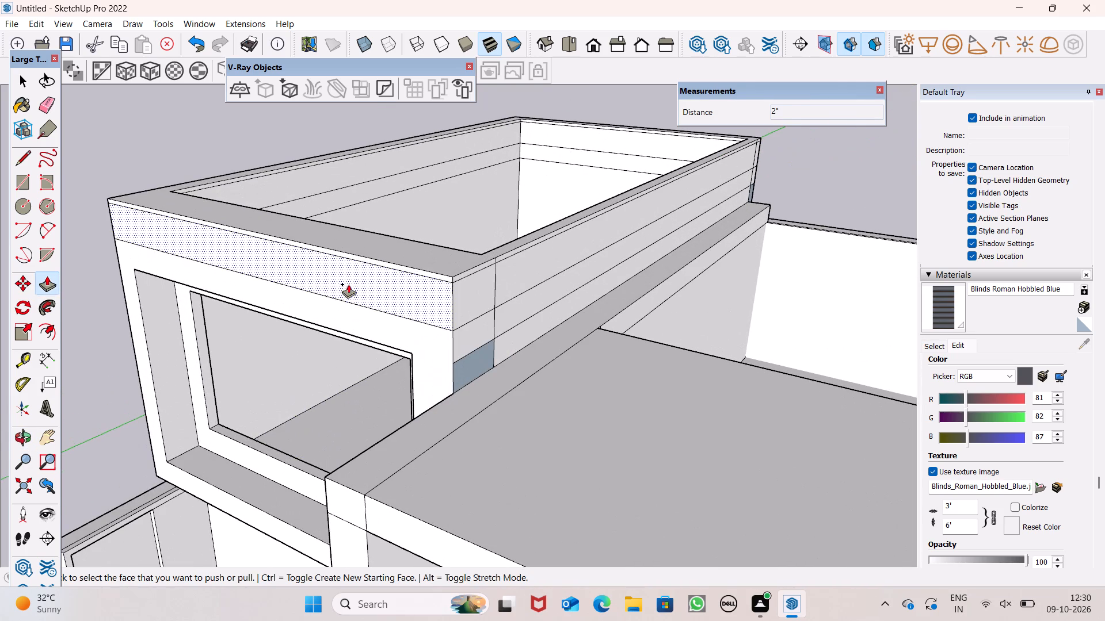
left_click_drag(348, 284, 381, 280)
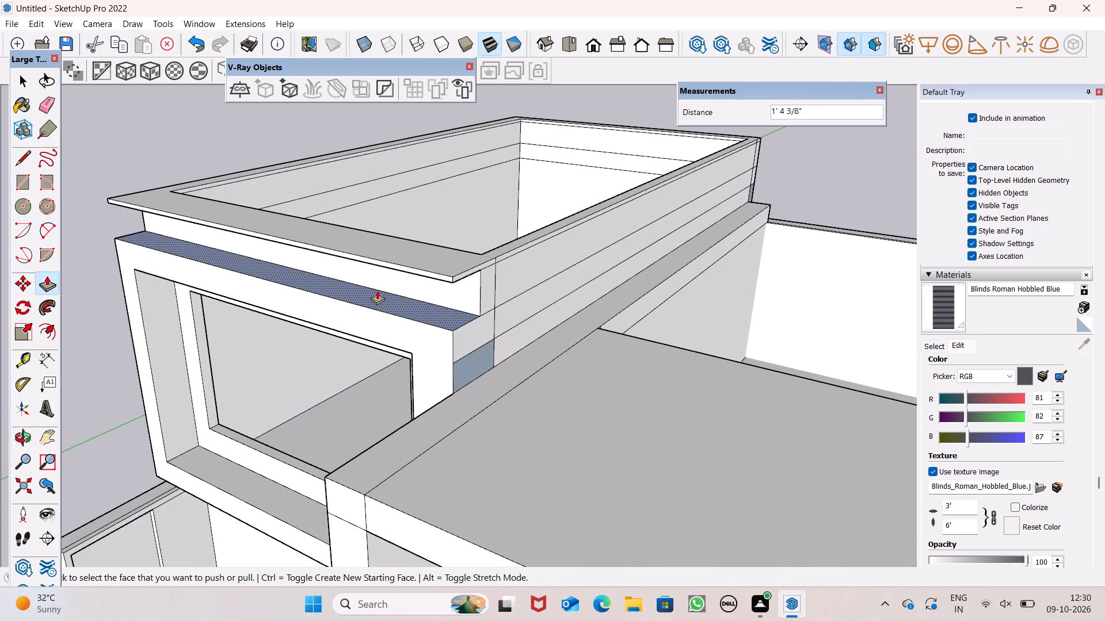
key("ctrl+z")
Recess the front face of the raised band and the thin strip above it by about 10 1/2" each.
left_click_drag(370, 286, 378, 275)
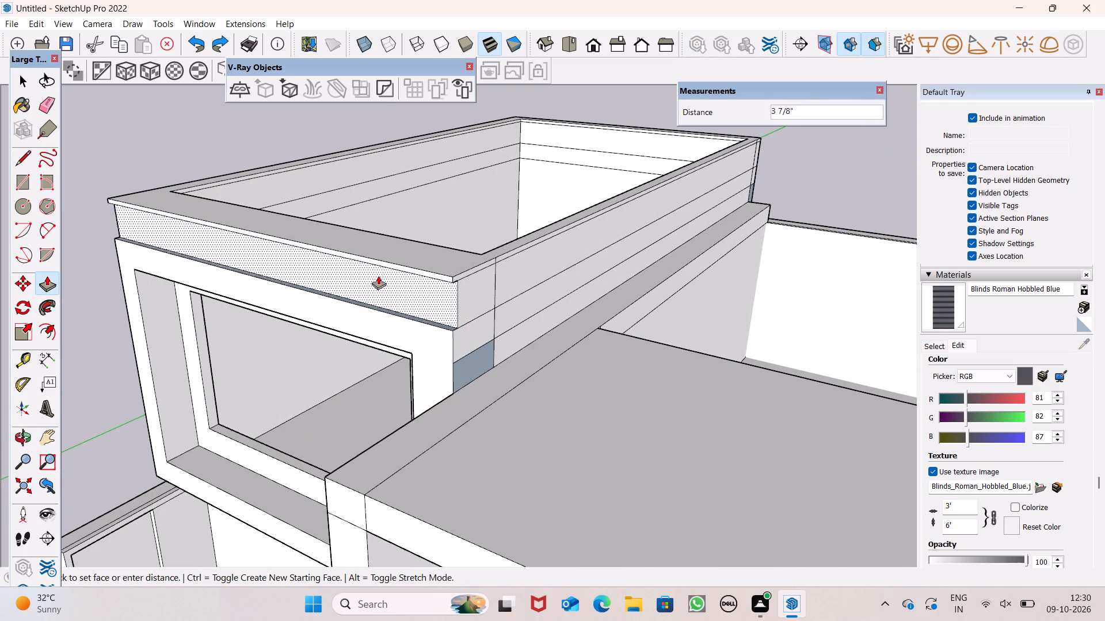
left_click_drag(378, 275, 387, 274)
scroll(224, 230, "down", 1)
scroll(224, 230, "up", 3)
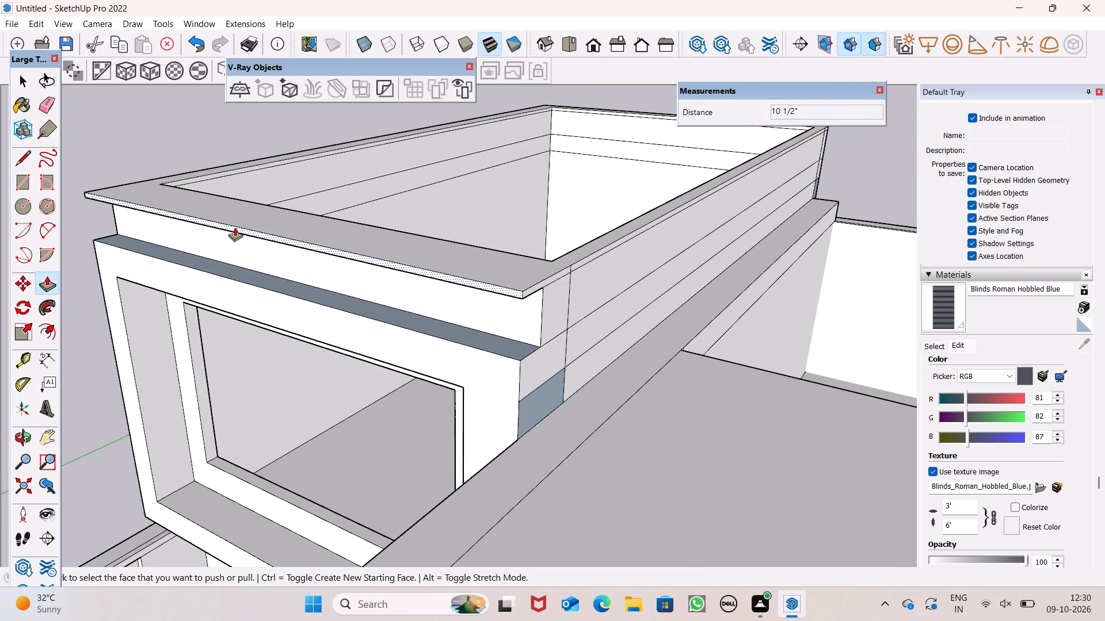
left_click_drag(235, 227, 280, 232)
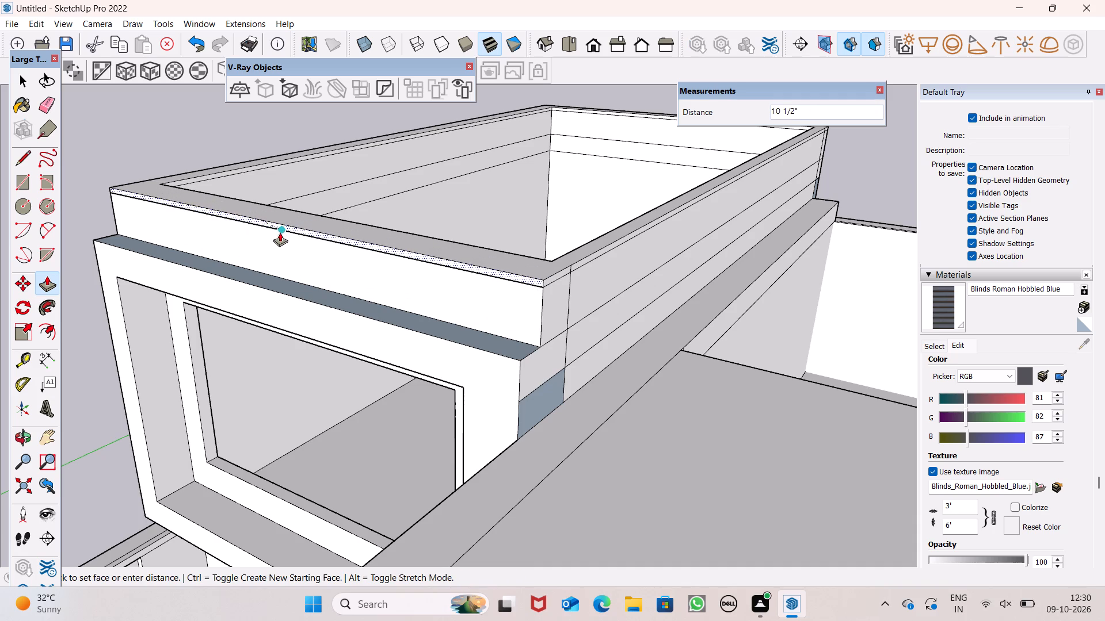
left_click_drag(280, 232, 277, 233)
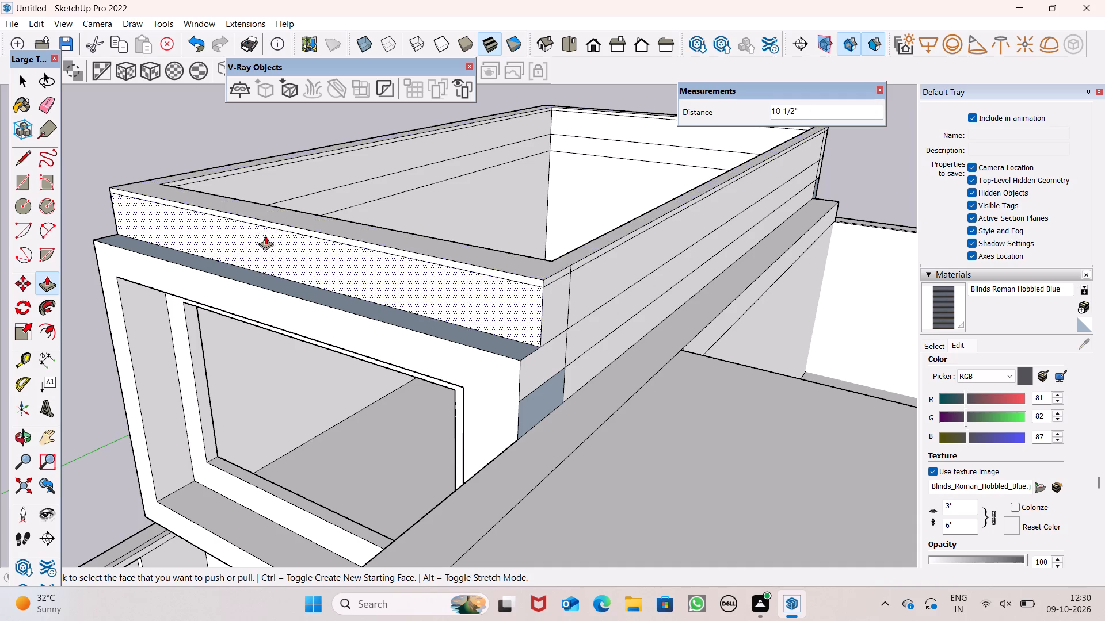
Pull the recessed front band slightly outward, and bring the thin strip above it out about 3 5/16".
middle_click_drag(316, 312, 388, 386)
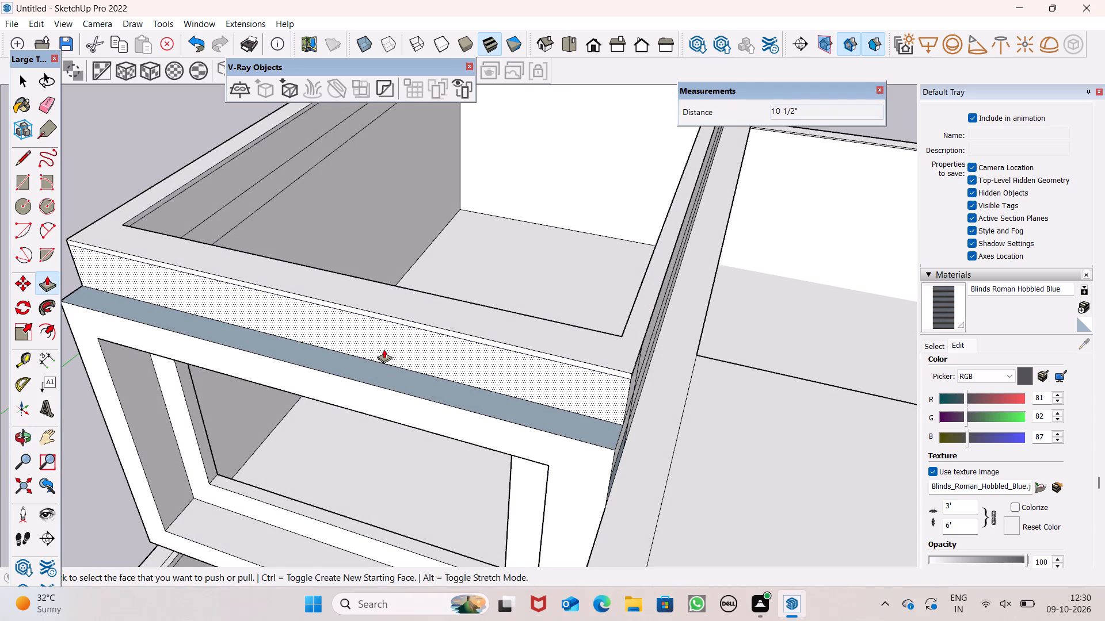
left_click_drag(384, 349, 380, 367)
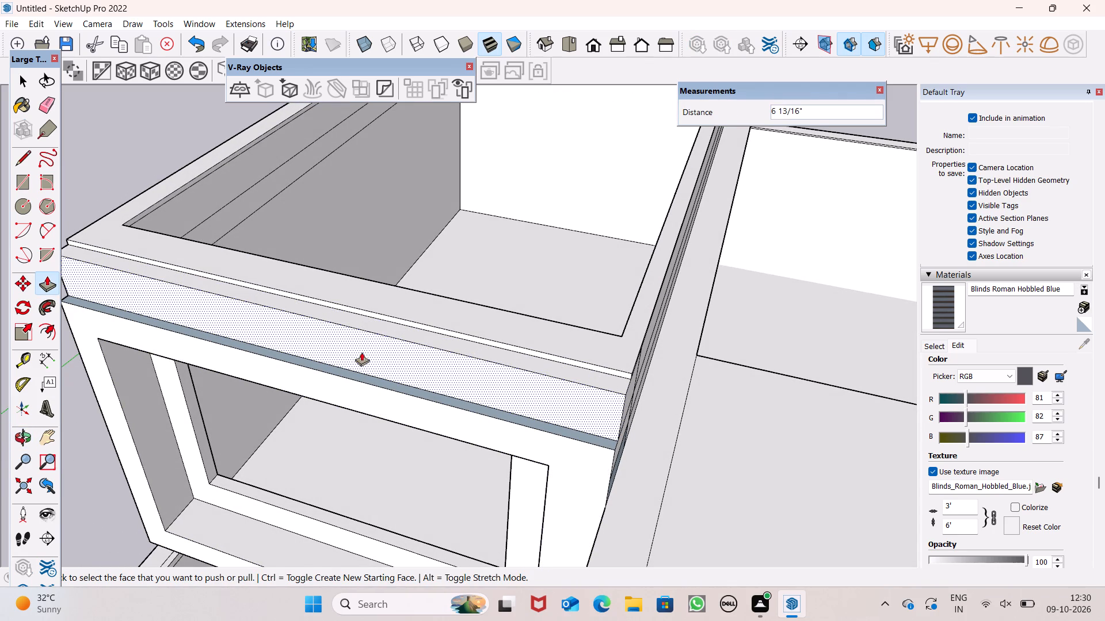
left_click_drag(362, 351, 368, 346)
left_click_drag(374, 317, 376, 326)
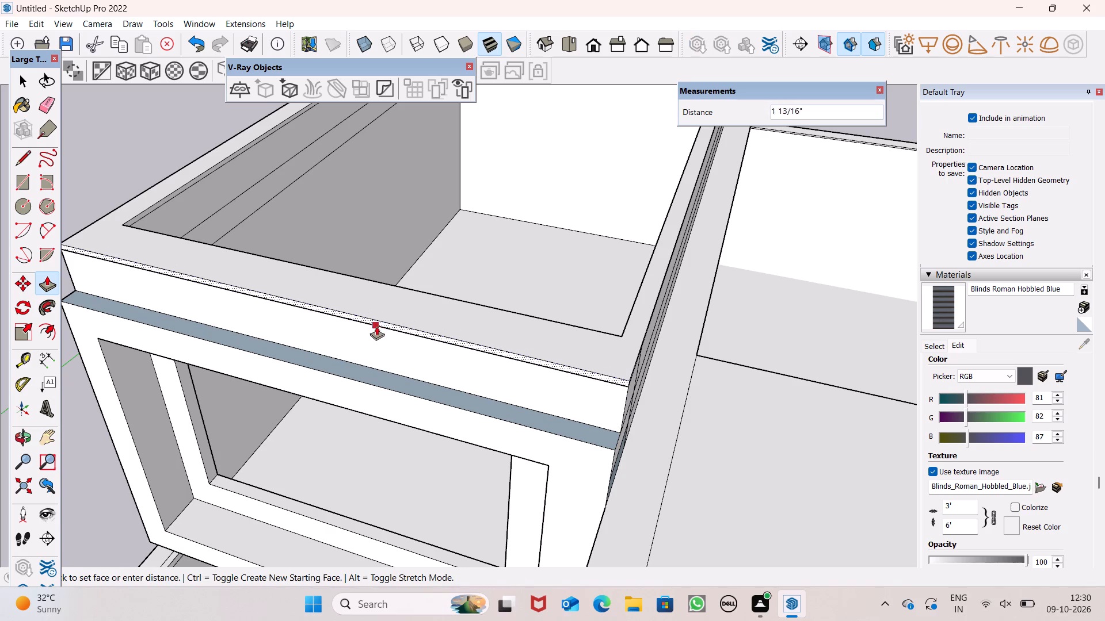
left_click_drag(376, 326, 376, 333)
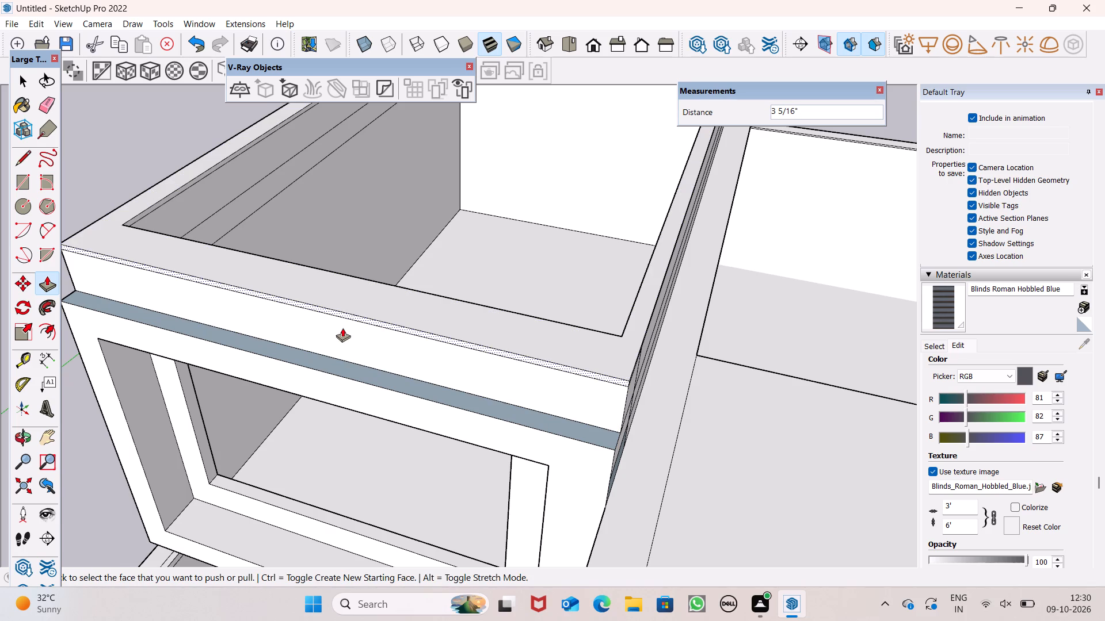
Draw a line about 10 1/8" long on the neighbouring open room's inner wall-top edge to close its top with a face.
scroll(399, 397, "up", 1)
scroll(399, 397, "down", 1)
scroll(399, 397, "up", 1)
scroll(399, 397, "down", 11)
scroll(421, 354, "down", 4)
middle_click_drag(681, 417, 638, 380)
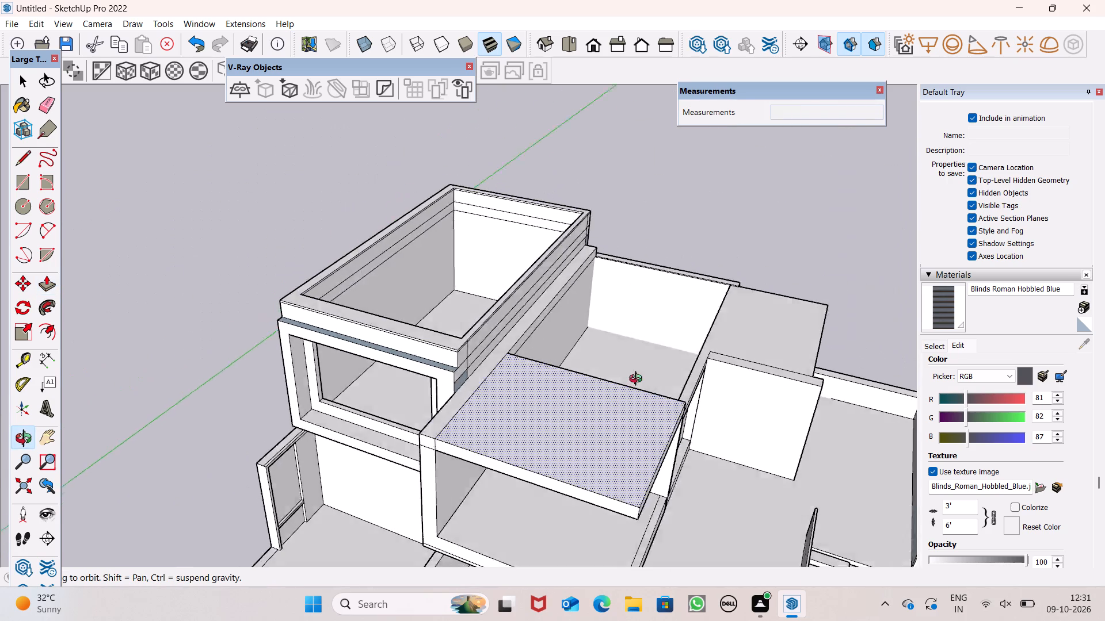
middle_click_drag(638, 380, 567, 377)
scroll(498, 357, "up", 4)
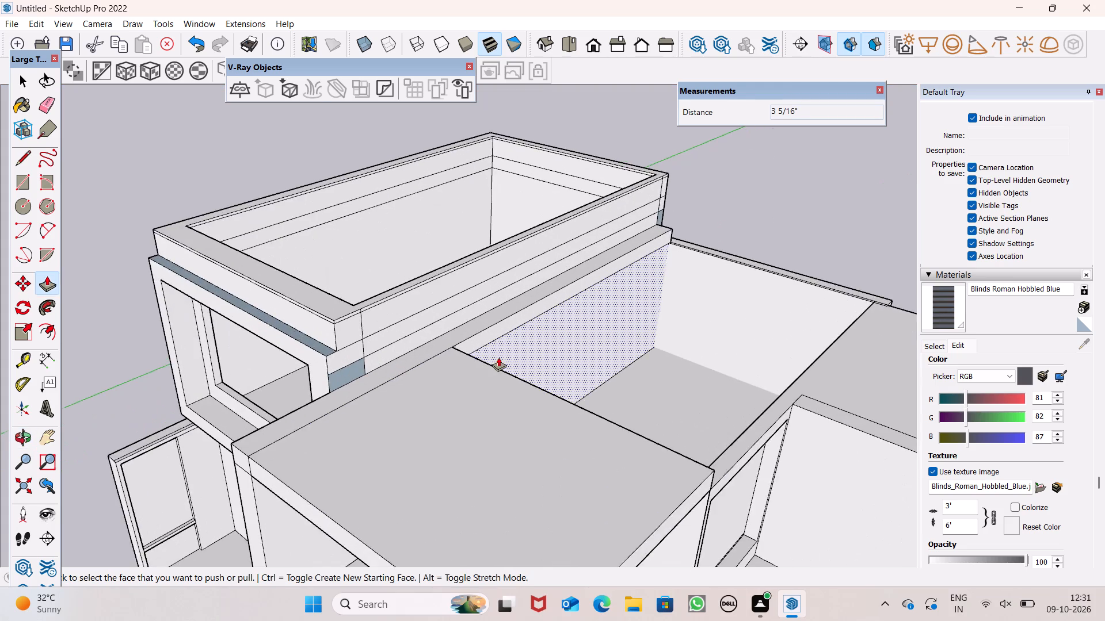
middle_click_drag(508, 378, 161, 409)
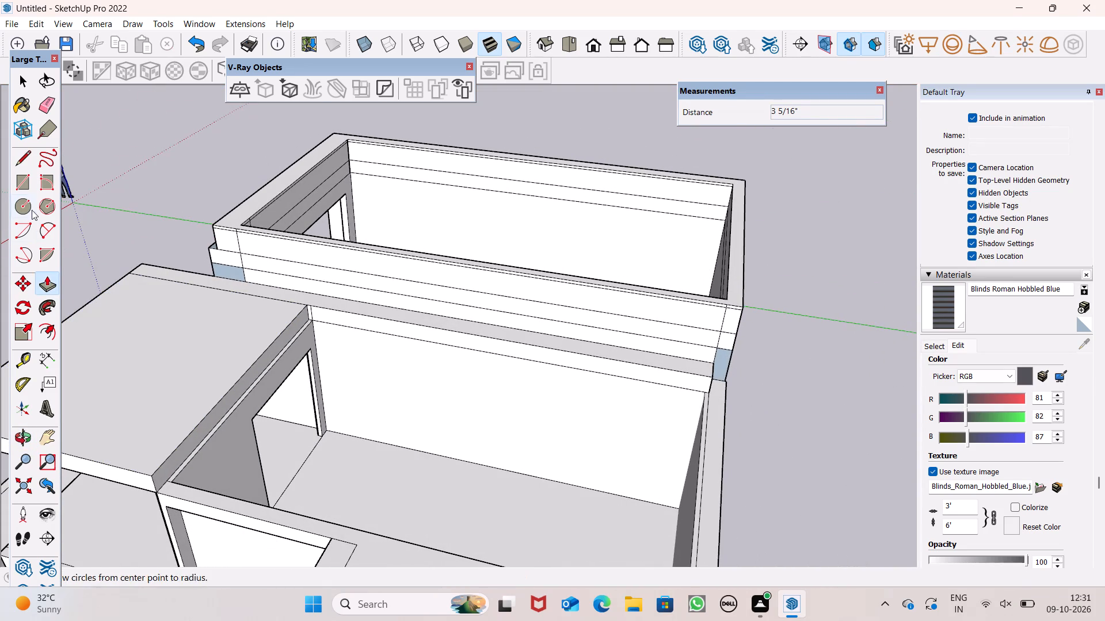
left_click(22, 151)
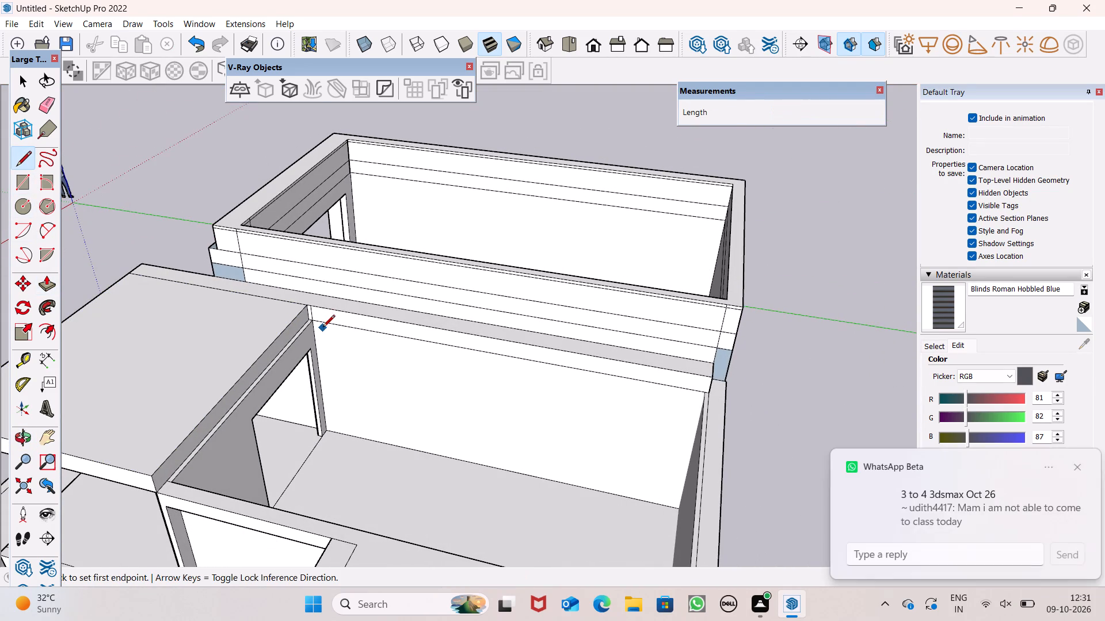
left_click(327, 323)
left_click(341, 323)
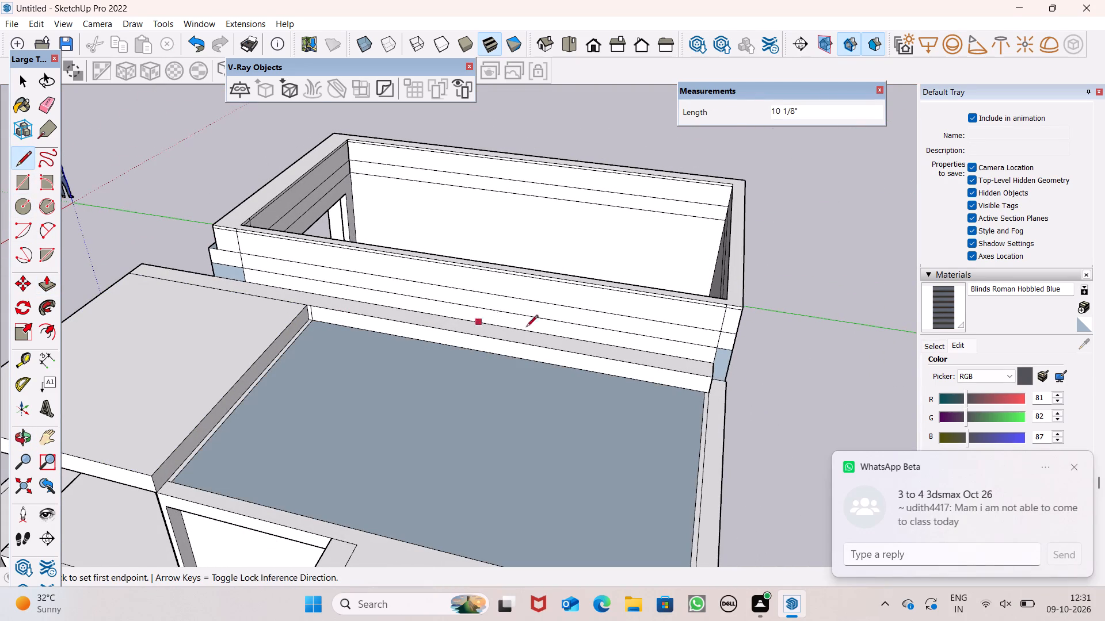
left_click(1074, 462)
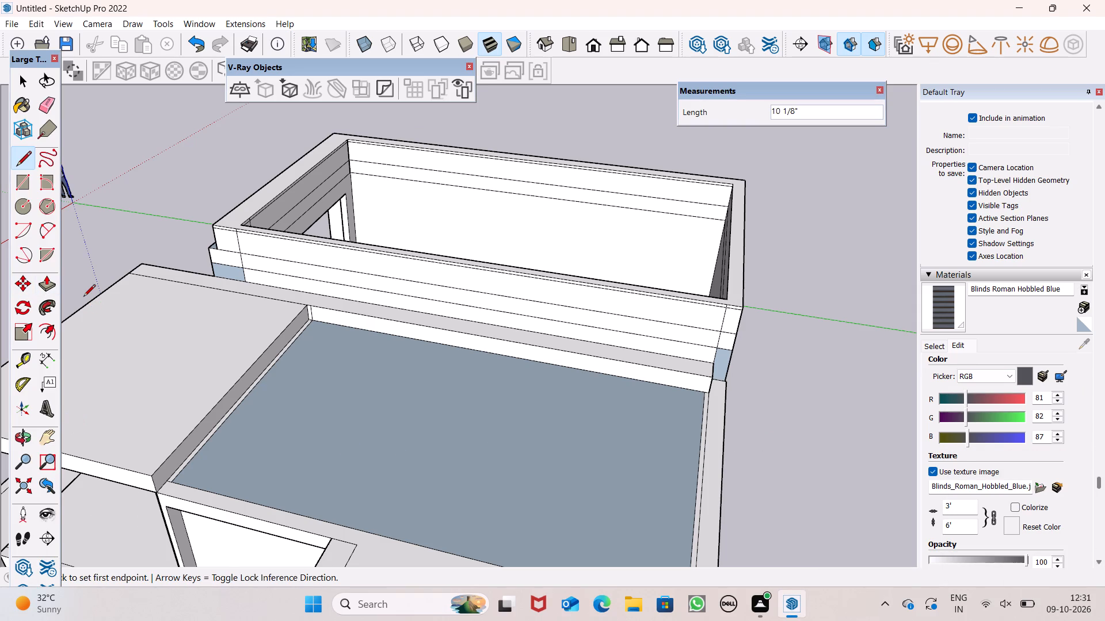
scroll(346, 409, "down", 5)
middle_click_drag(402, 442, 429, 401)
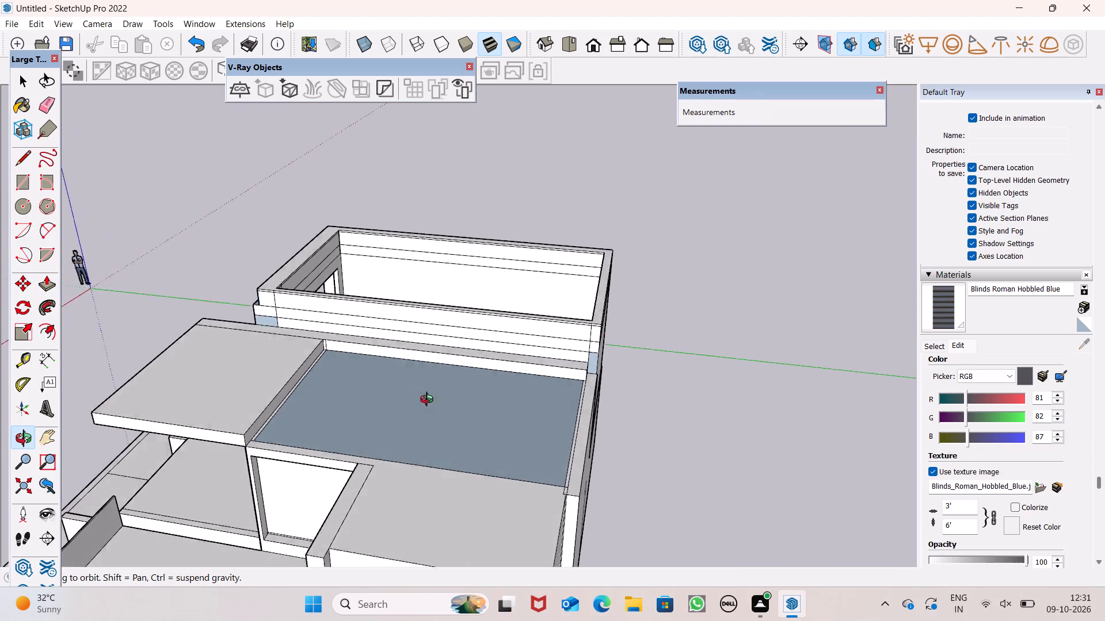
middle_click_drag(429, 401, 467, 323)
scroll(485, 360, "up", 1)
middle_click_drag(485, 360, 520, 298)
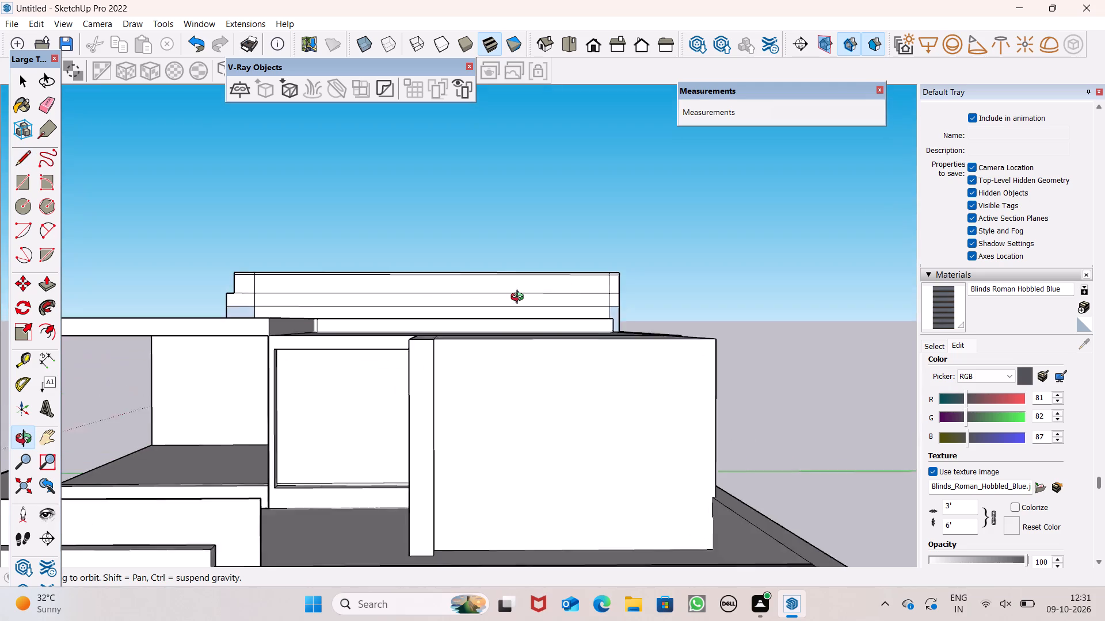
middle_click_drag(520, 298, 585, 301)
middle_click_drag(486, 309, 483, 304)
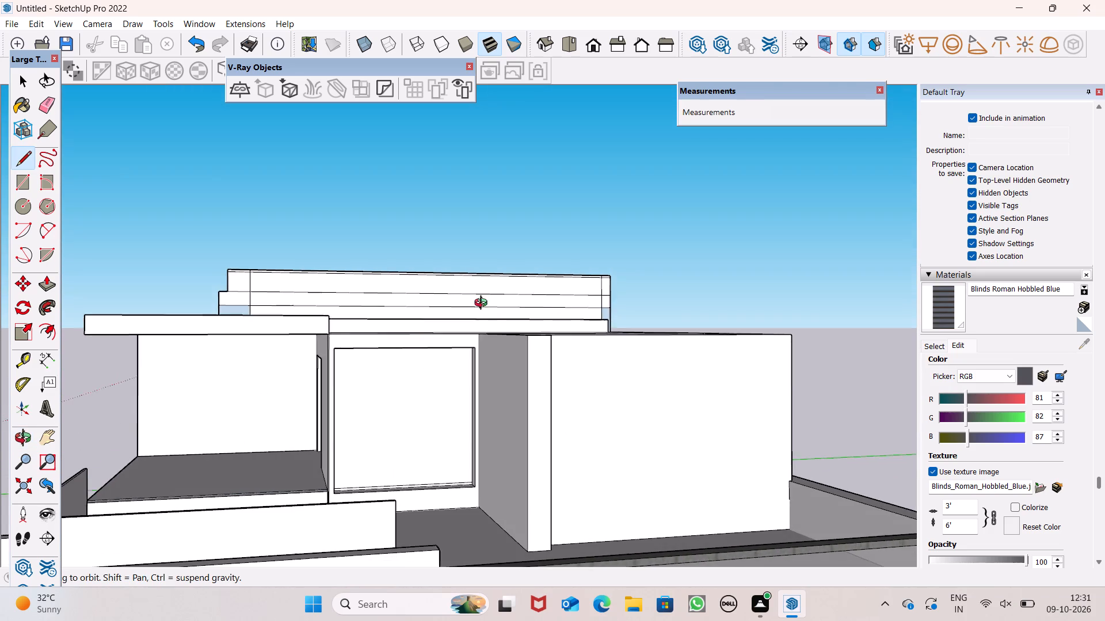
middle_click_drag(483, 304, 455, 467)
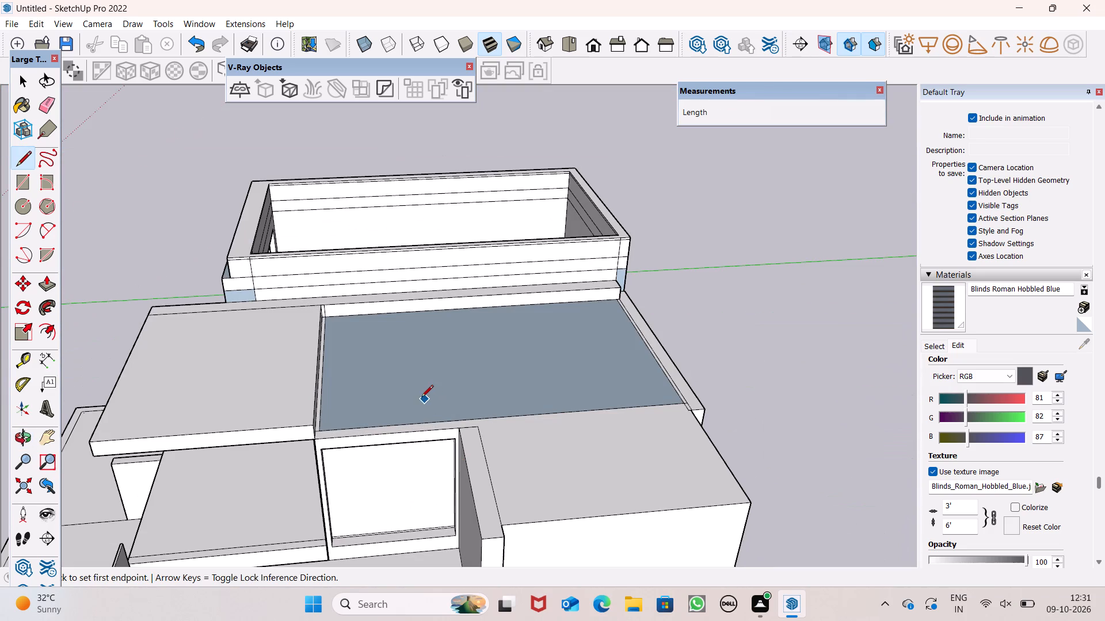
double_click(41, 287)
Erase the two horizontal lines running along the outer face of the open-topped room's long side wall, away from the neighbouring roof.
scroll(252, 324, "down", 3)
scroll(306, 364, "up", 1)
middle_click_drag(313, 374, 670, 283)
middle_click_drag(374, 297, 678, 300)
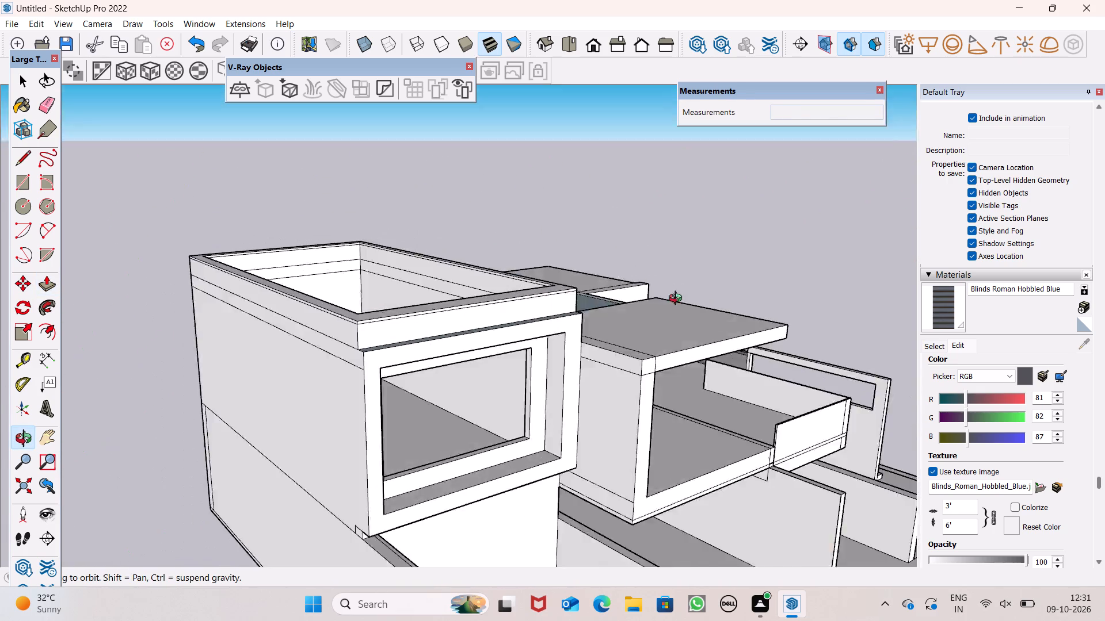
middle_click_drag(678, 300, 753, 292)
left_click(54, 108)
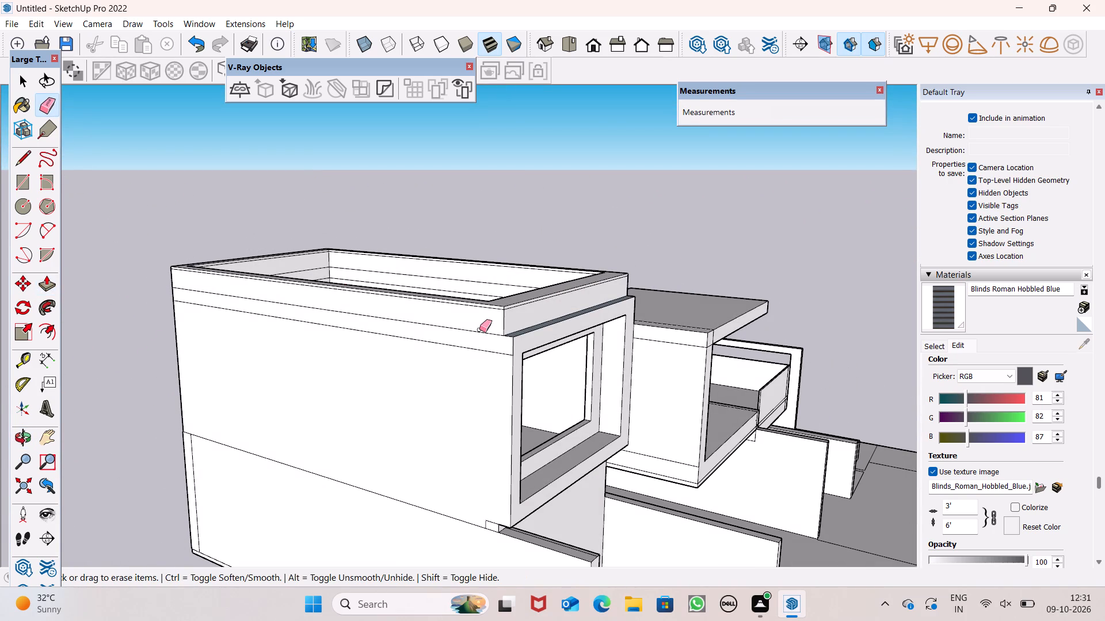
left_click_drag(447, 333, 444, 344)
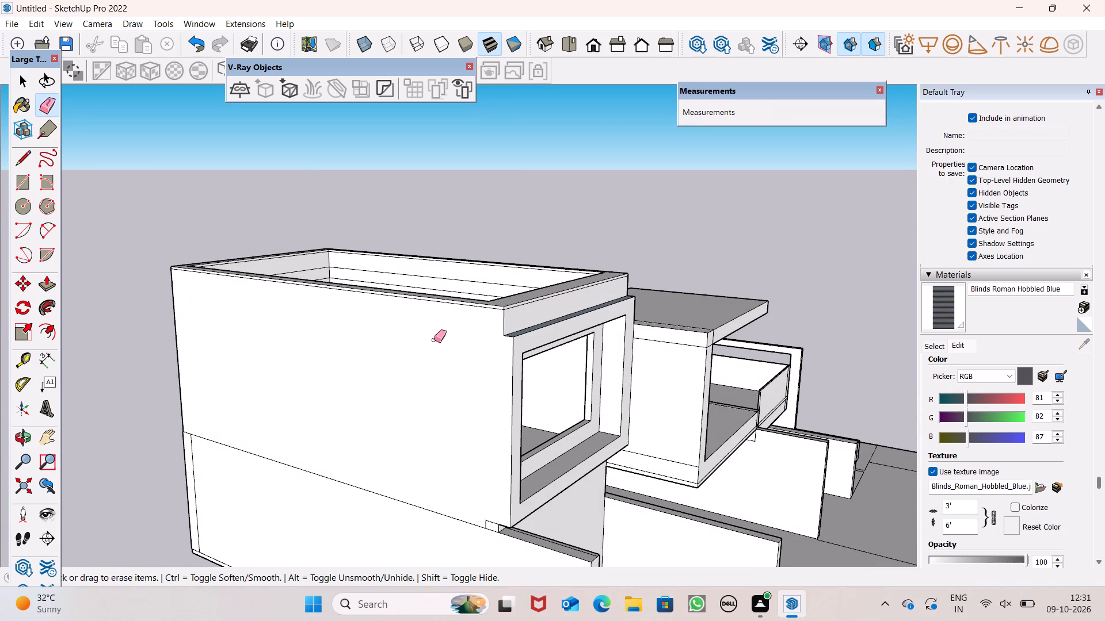
Erase the horizontal lines on the inner faces of the open-topped room's two long walls and its rear end wall.
scroll(427, 338, "down", 2)
middle_click_drag(432, 363, 0, 477)
scroll(328, 252, "up", 6)
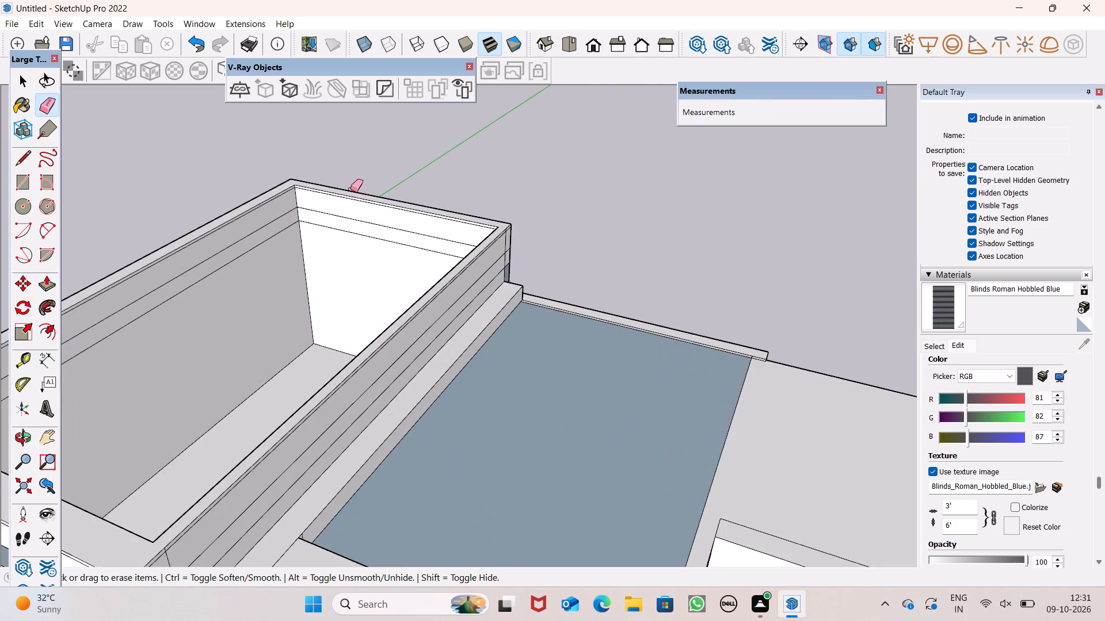
scroll(265, 237, "up", 5)
left_click_drag(250, 230, 275, 258)
left_click_drag(397, 205, 403, 233)
scroll(393, 302, "down", 1)
middle_click_drag(419, 378, 727, 369)
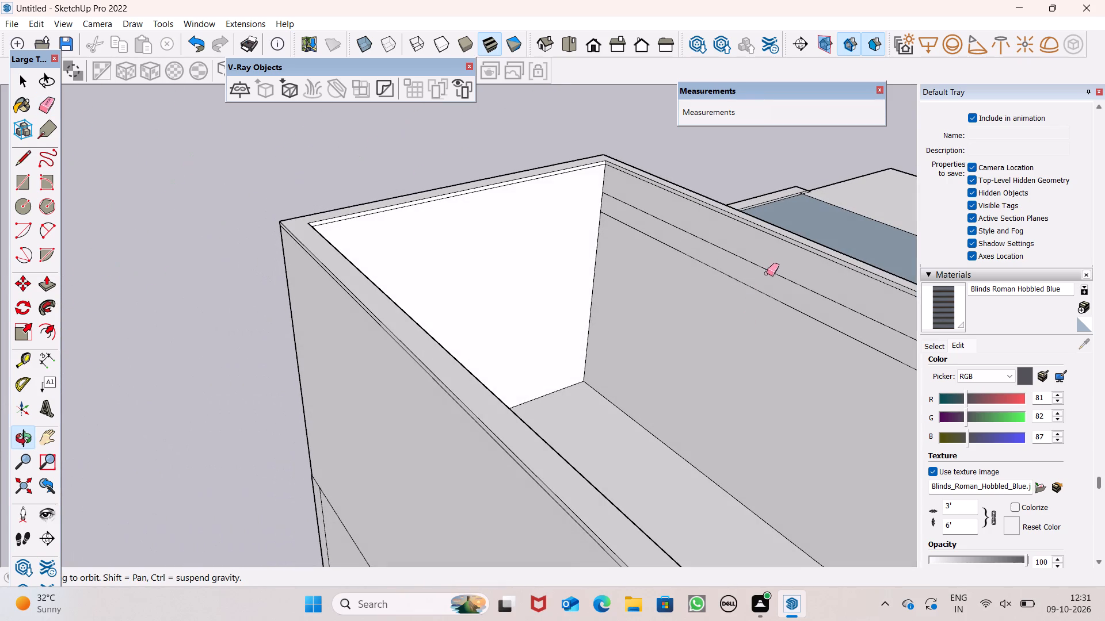
left_click_drag(769, 271, 769, 304)
left_click_drag(763, 262, 764, 275)
Erase the horizontal lines along the outer face of the open-topped room's long wall beside the neighbouring roof.
scroll(261, 253, "down", 2)
scroll(368, 279, "down", 4)
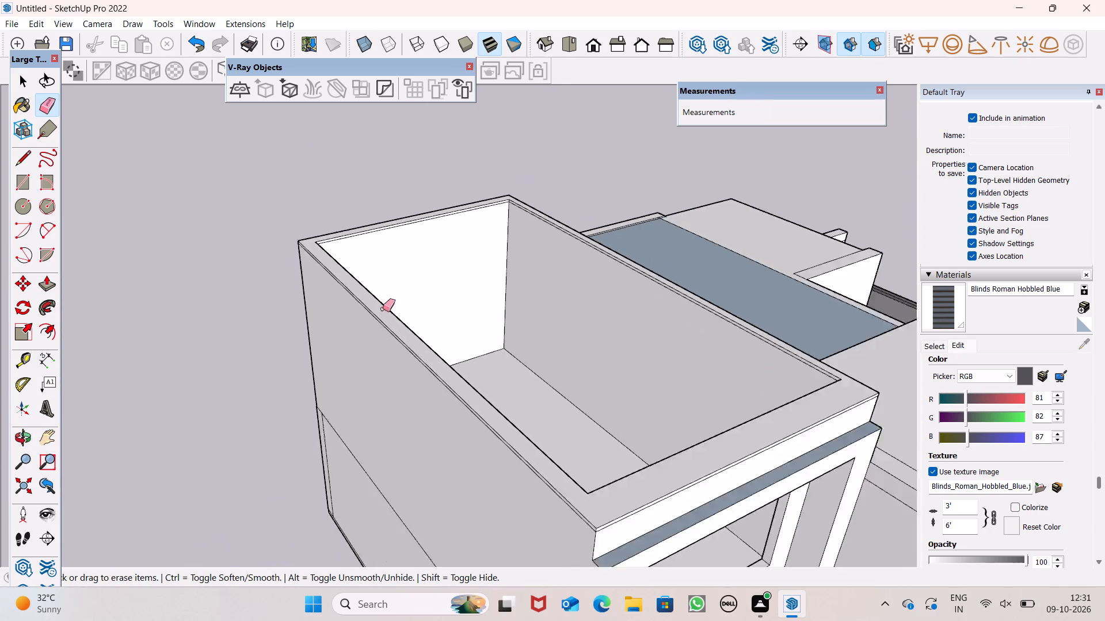
scroll(383, 309, "down", 1)
middle_click_drag(574, 375, 56, 358)
scroll(124, 317, "up", 6)
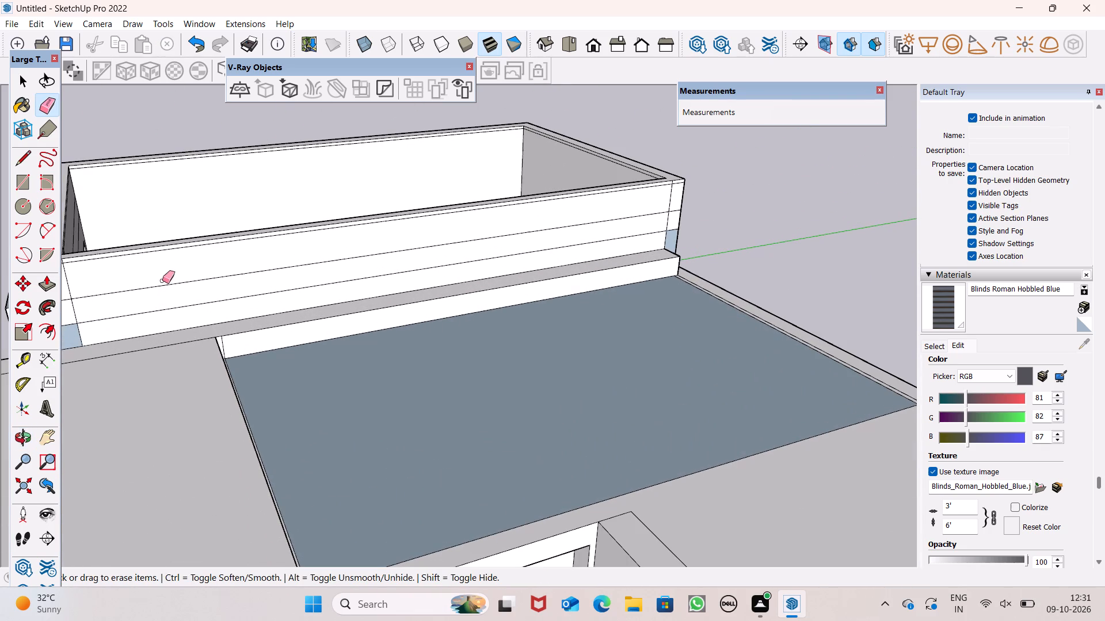
left_click_drag(163, 282, 168, 310)
Erase the two horizontal lines on the room's outer rear wall and the short ones on the adjoining narrow corner strip.
scroll(546, 289, "down", 5)
middle_click_drag(751, 334, 297, 321)
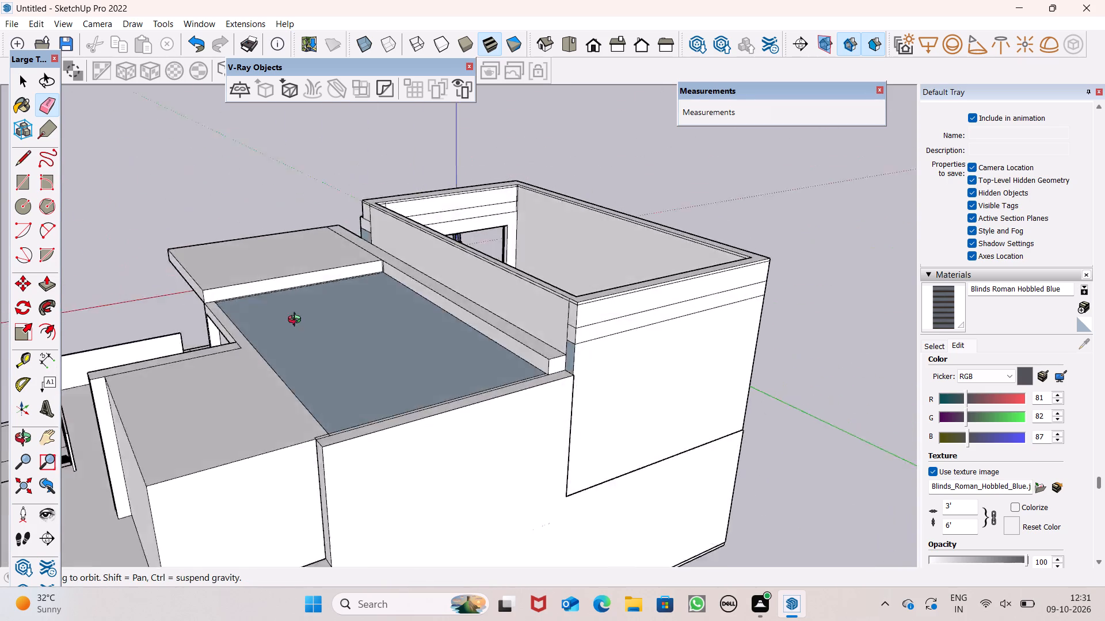
middle_click_drag(297, 321, 226, 317)
scroll(601, 306, "up", 5)
left_click_drag(615, 328, 624, 363)
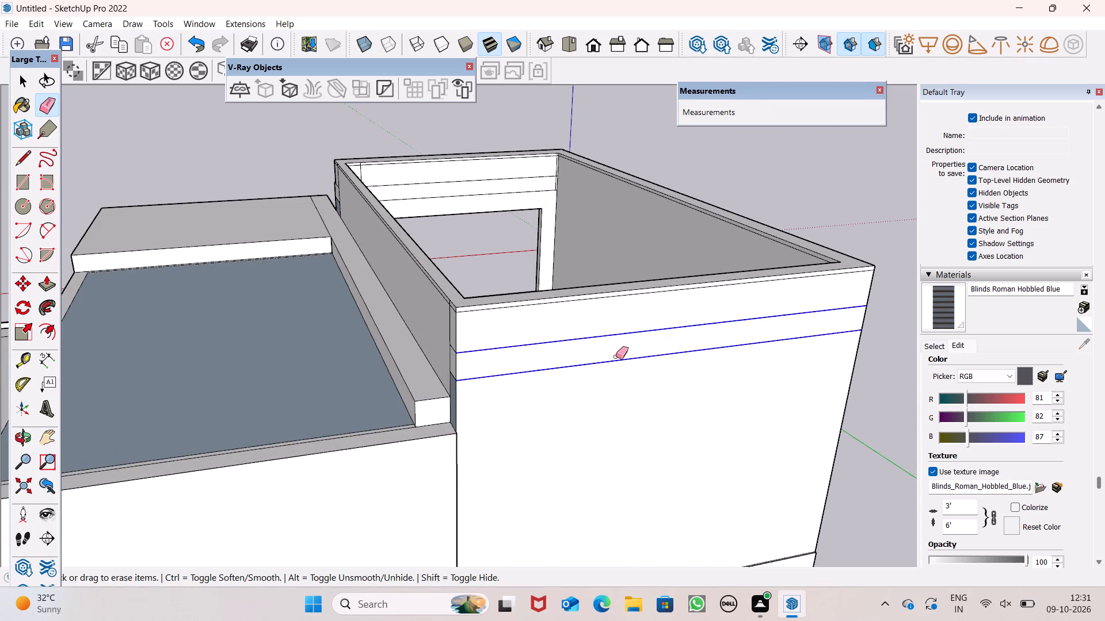
middle_click_drag(523, 362, 706, 357)
scroll(703, 337, "up", 7)
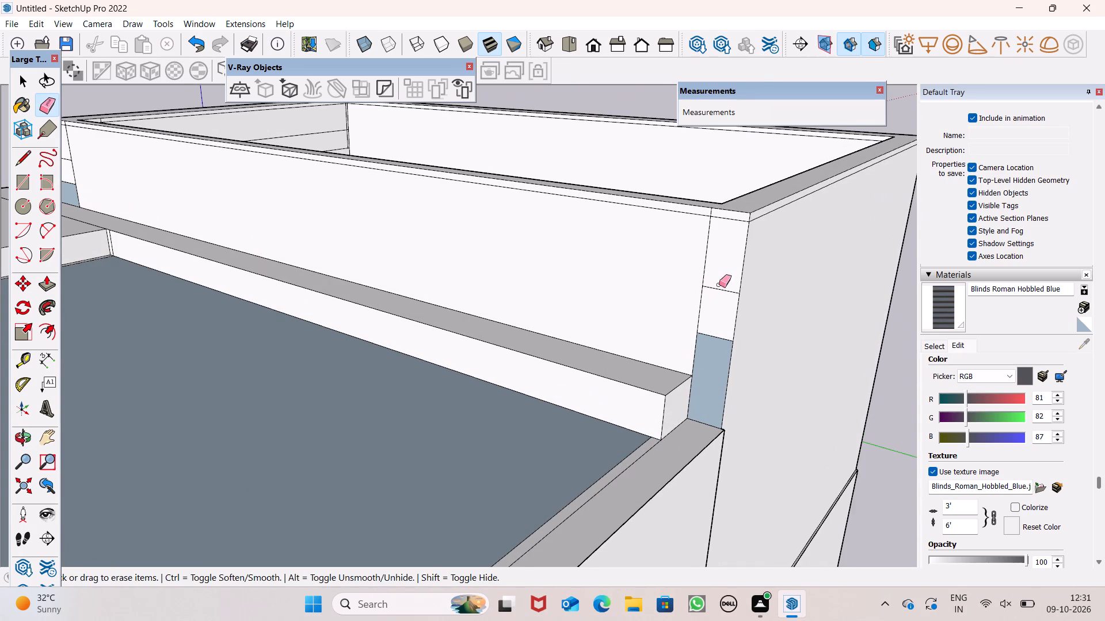
left_click_drag(719, 285, 718, 343)
Erase the short horizontal lines on the narrow strip at the room's front corner, beside the neighbouring roof.
scroll(710, 306, "down", 1)
middle_click_drag(849, 328, 307, 340)
scroll(431, 304, "down", 4)
scroll(361, 340, "up", 1)
middle_click_drag(393, 367, 824, 369)
middle_click_drag(505, 399, 799, 420)
middle_click_drag(253, 339, 581, 338)
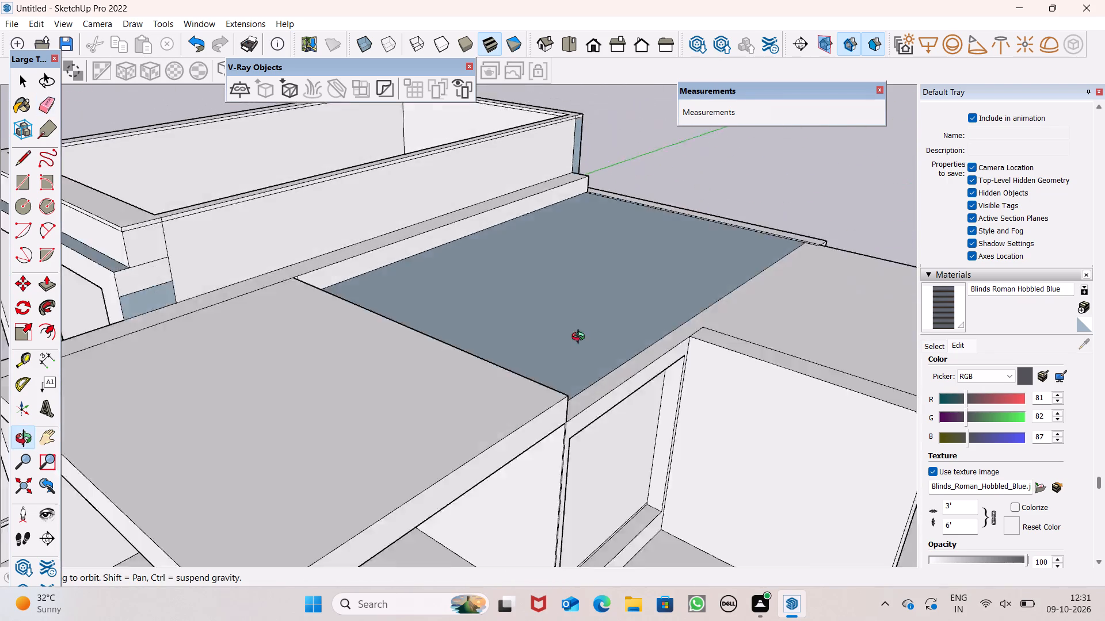
middle_click_drag(581, 338, 593, 324)
scroll(151, 282, "up", 5)
left_click(167, 287)
scroll(185, 275, "down", 3)
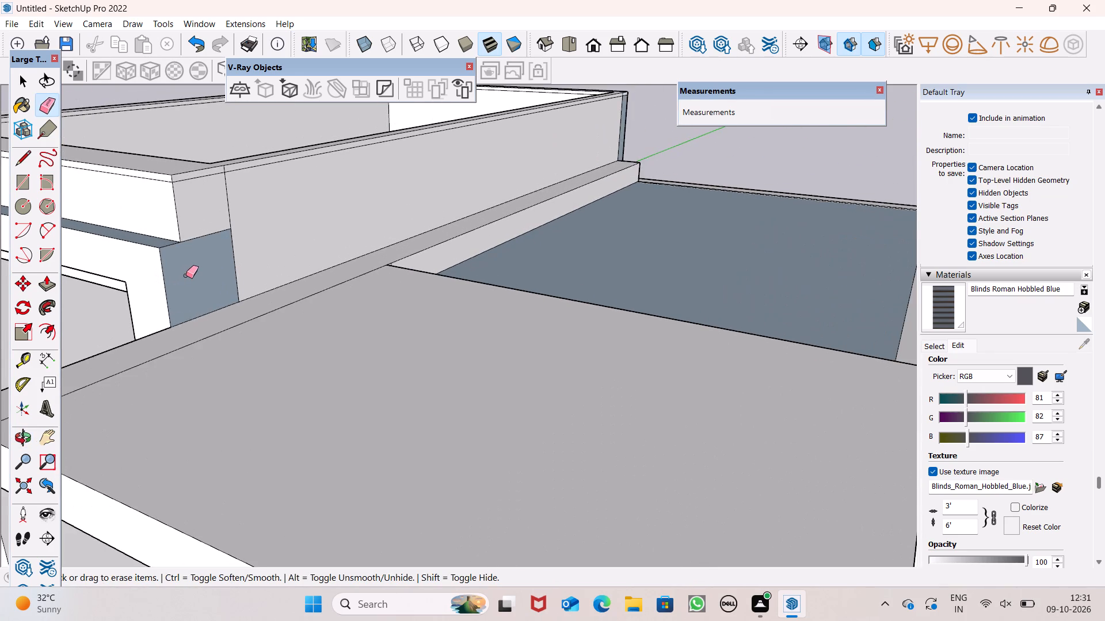
scroll(186, 275, "down", 5)
left_click_drag(191, 250, 192, 259)
scroll(215, 255, "down", 3)
middle_click_drag(282, 316, 534, 338)
scroll(420, 291, "down", 1)
middle_click_drag(308, 367, 427, 363)
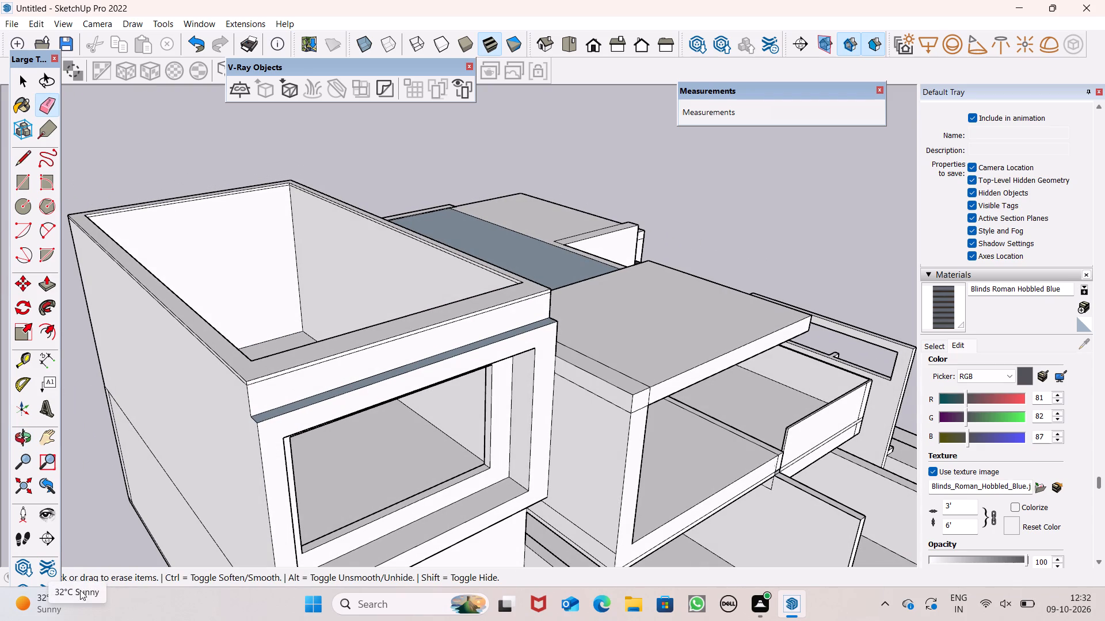
key("space")
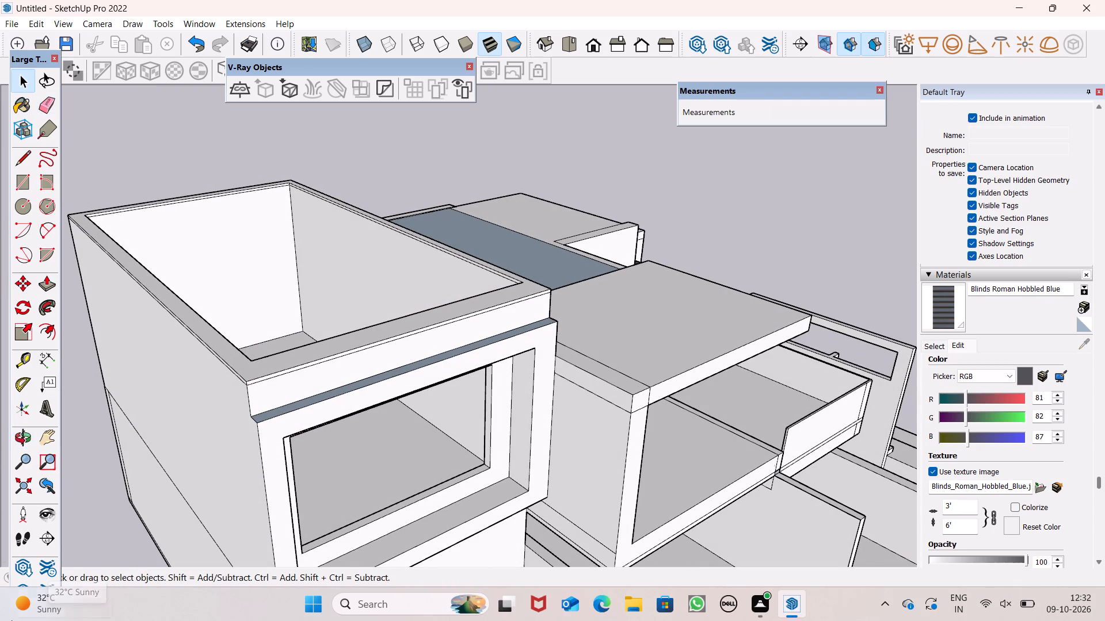
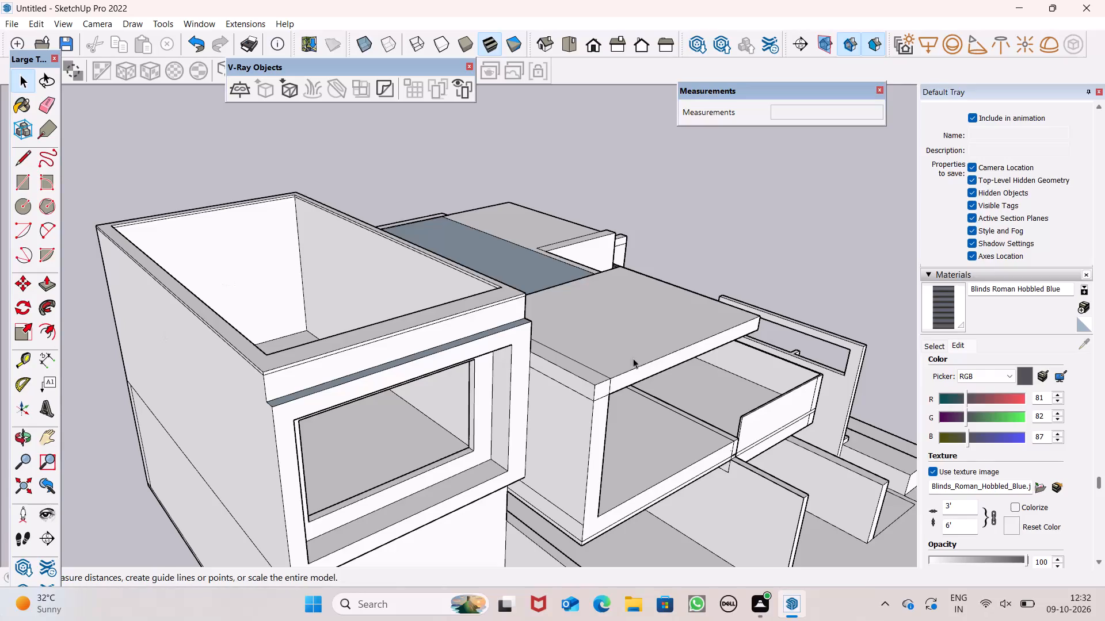
Examine the whole house model from the front, above and the staircase side.
scroll(265, 233, "down", 8)
middle_click_drag(414, 321, 265, 377)
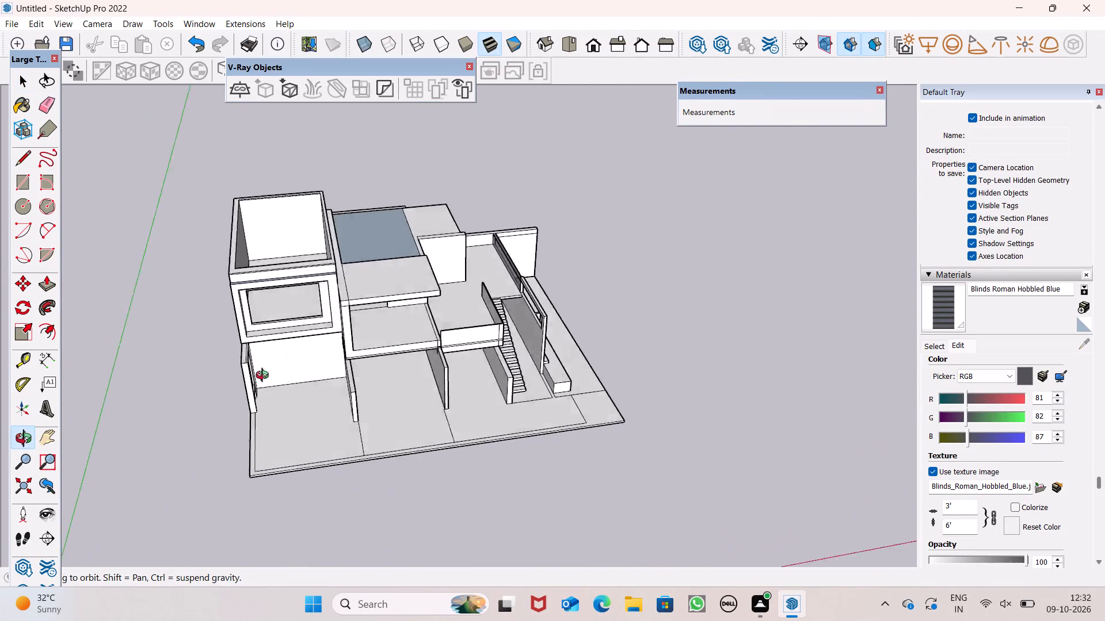
middle_click_drag(265, 377, 176, 488)
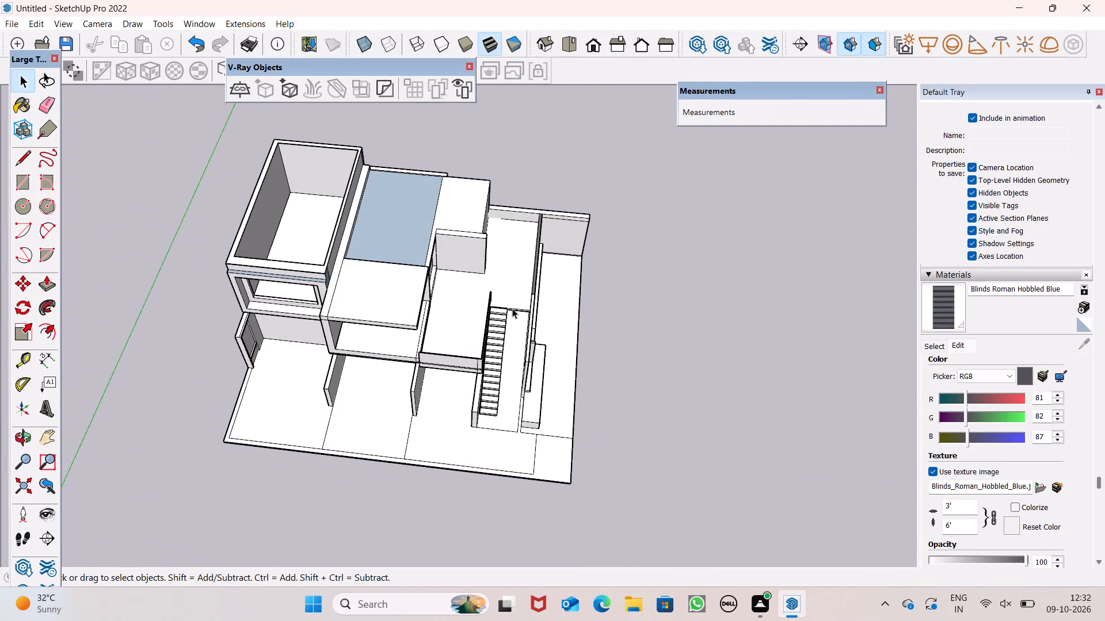
scroll(395, 210, "up", 4)
scroll(429, 263, "down", 3)
middle_click_drag(513, 333, 913, 109)
middle_click_drag(699, 212, 488, 218)
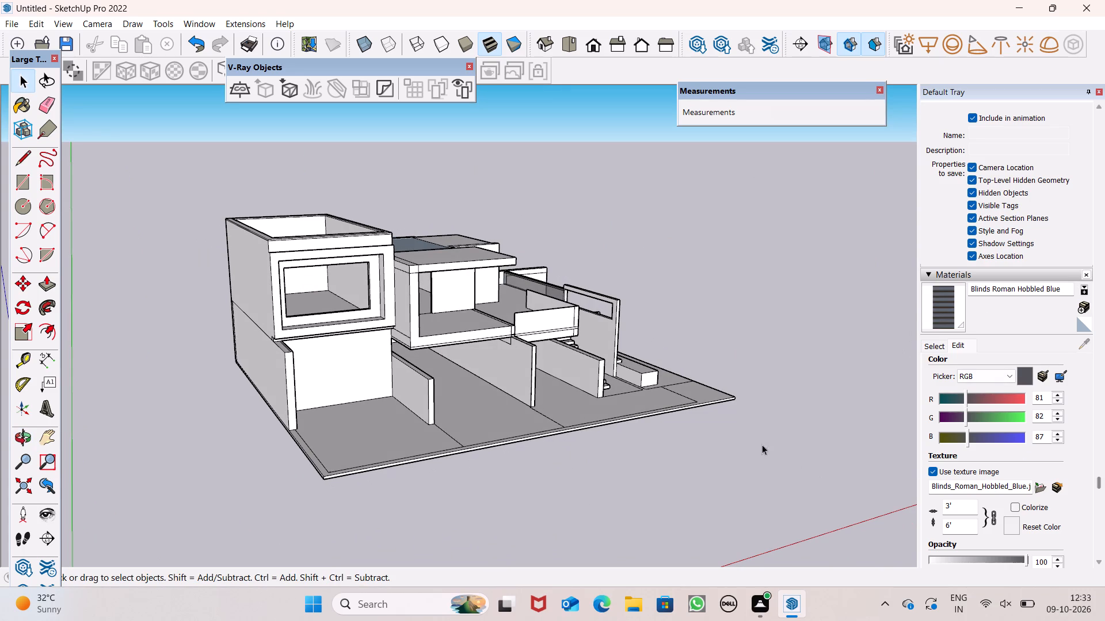
scroll(669, 264, "down", 4)
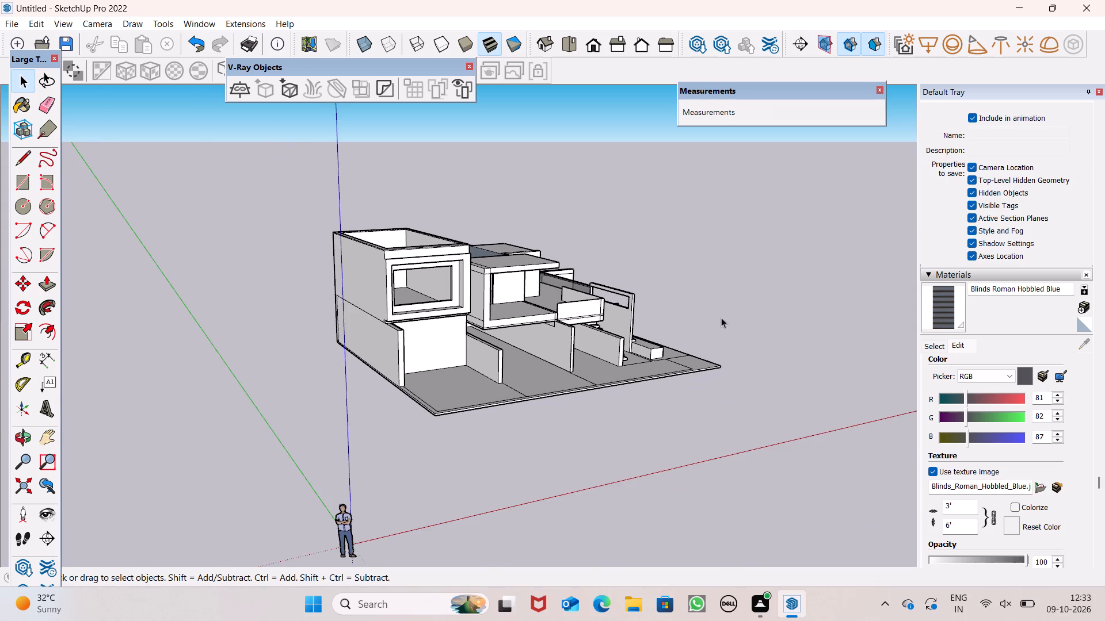
middle_click_drag(721, 319, 459, 373)
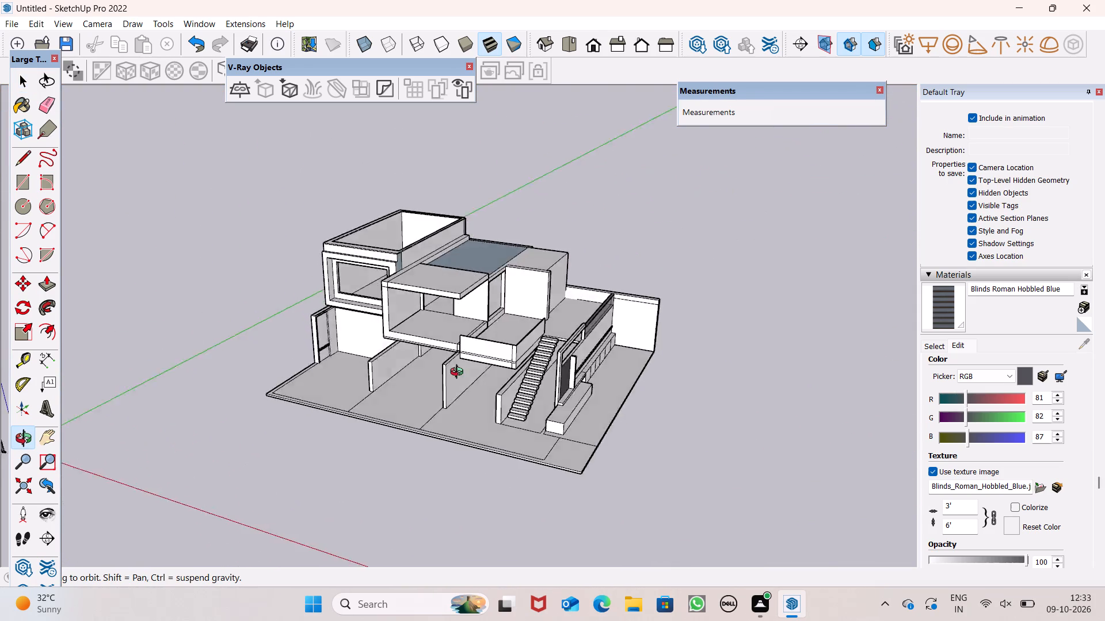
middle_click_drag(459, 373, 611, 396)
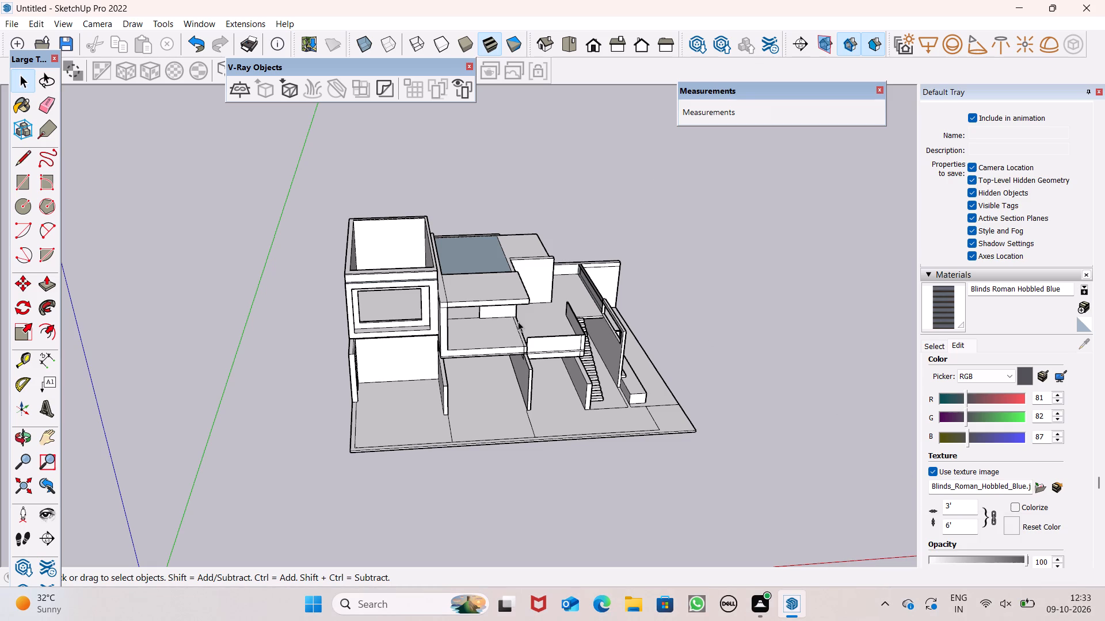
scroll(504, 400, "down", 2)
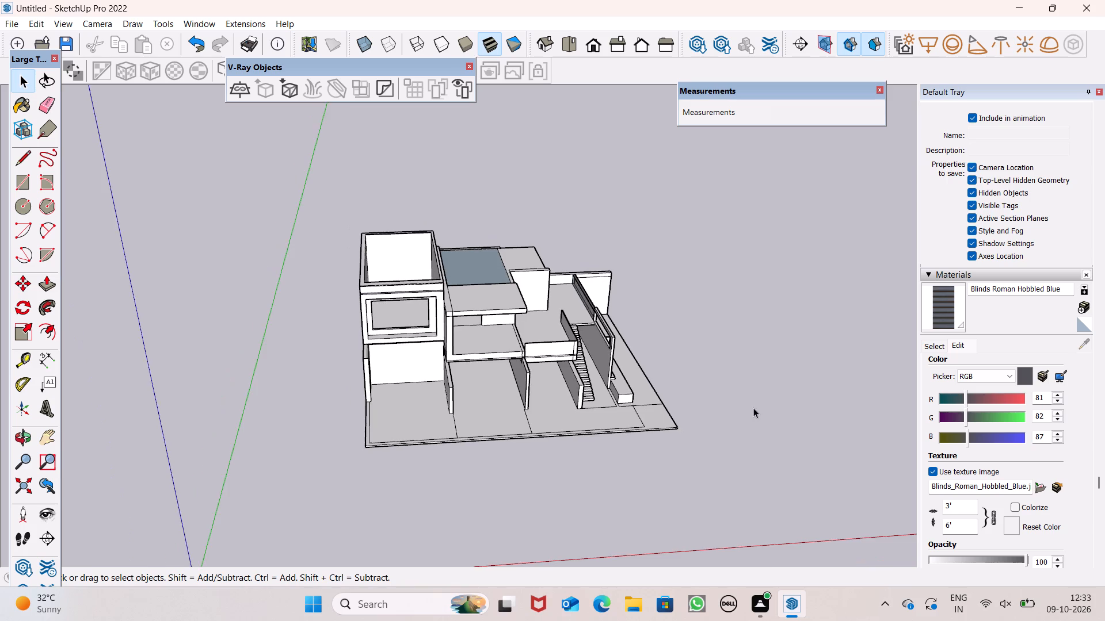
scroll(721, 399, "up", 5)
middle_click_drag(647, 408, 533, 388)
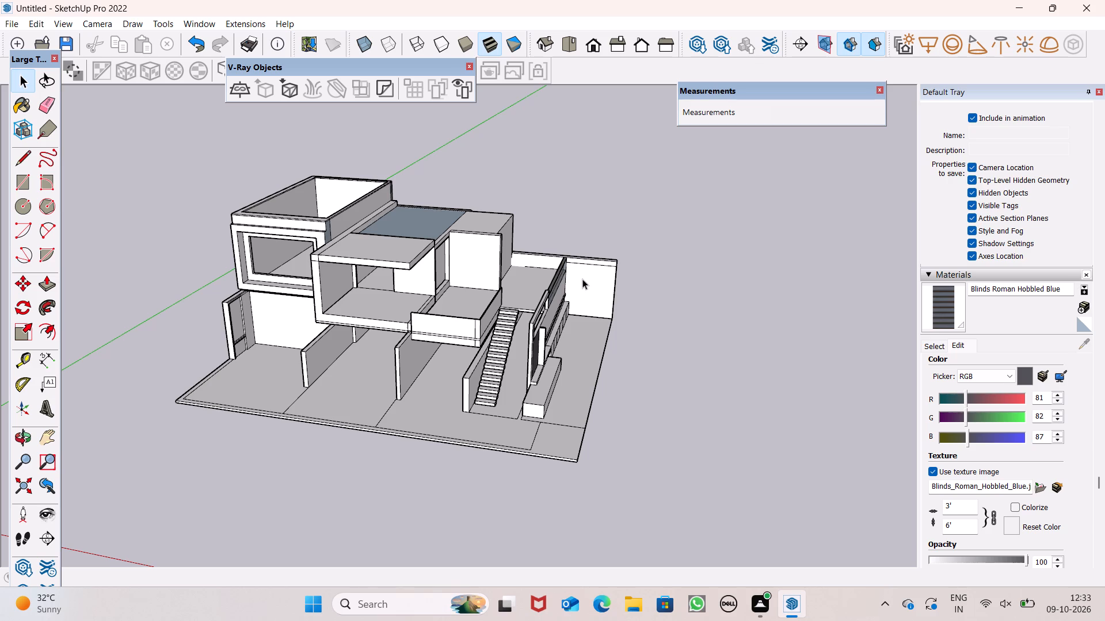
scroll(579, 223, "up", 1)
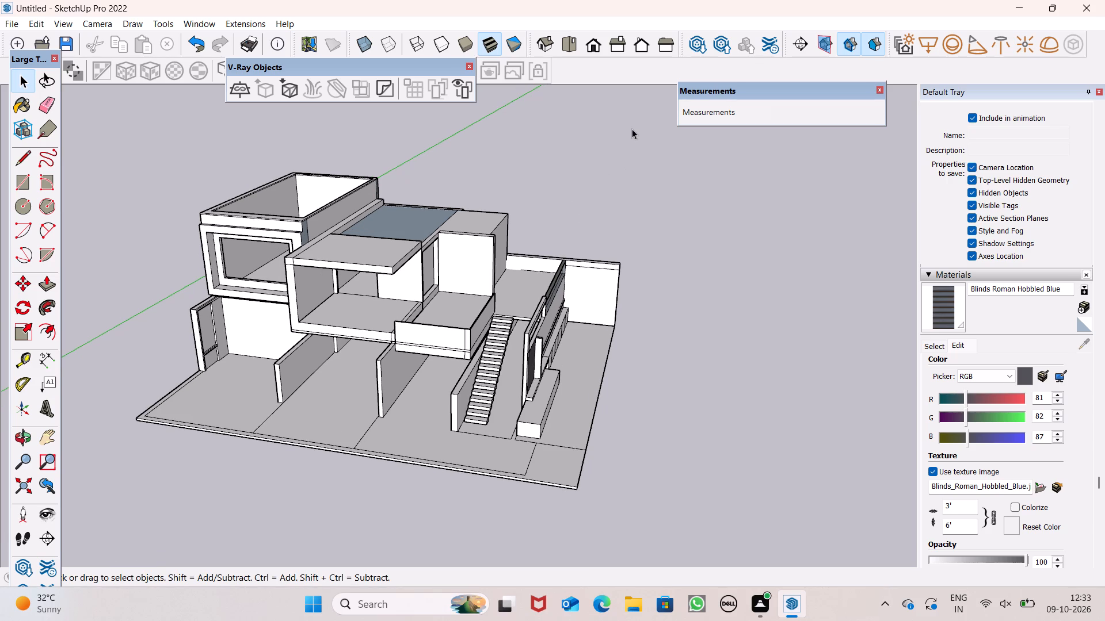
scroll(632, 129, "down", 4)
scroll(578, 149, "up", 3)
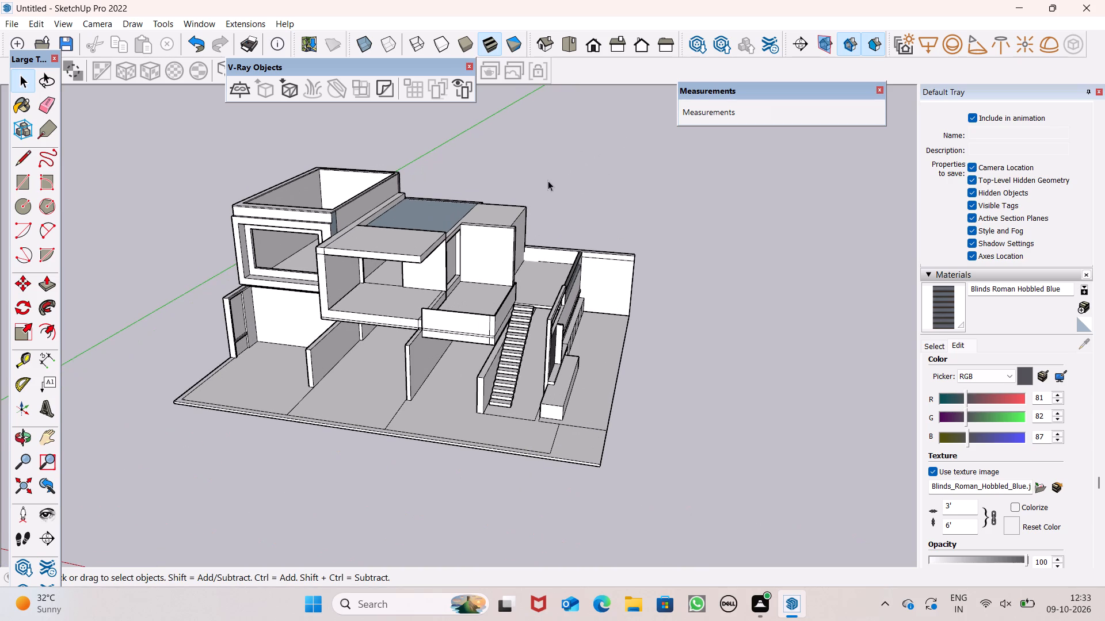
scroll(543, 189, "down", 2)
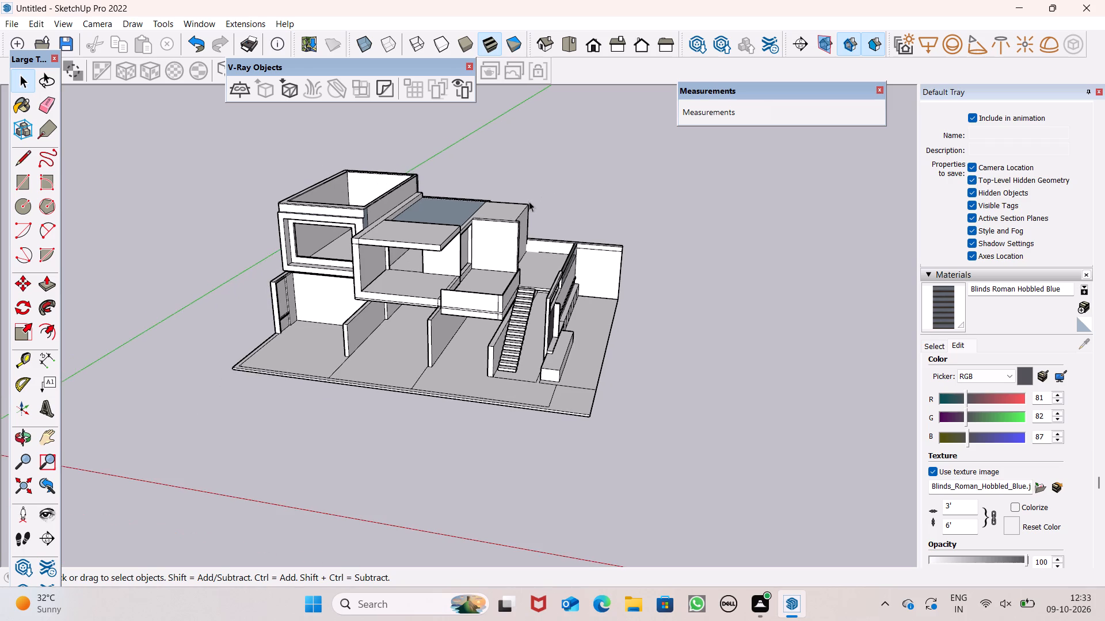
Push/Pull the top face of the enclosed rear block, between the blue-grey roof and the upper terrace, up by 10'.
middle_click_drag(521, 225, 135, 285)
scroll(507, 181, "up", 3)
scroll(522, 198, "down", 1)
scroll(522, 198, "up", 2)
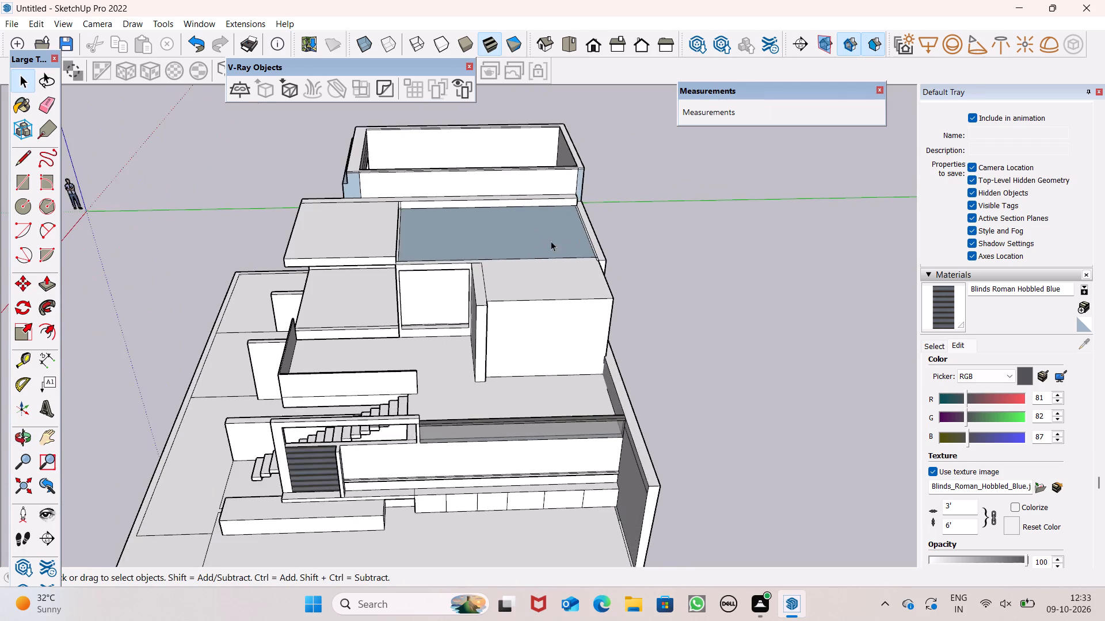
scroll(551, 244, "up", 1)
middle_click_drag(551, 248, 375, 346)
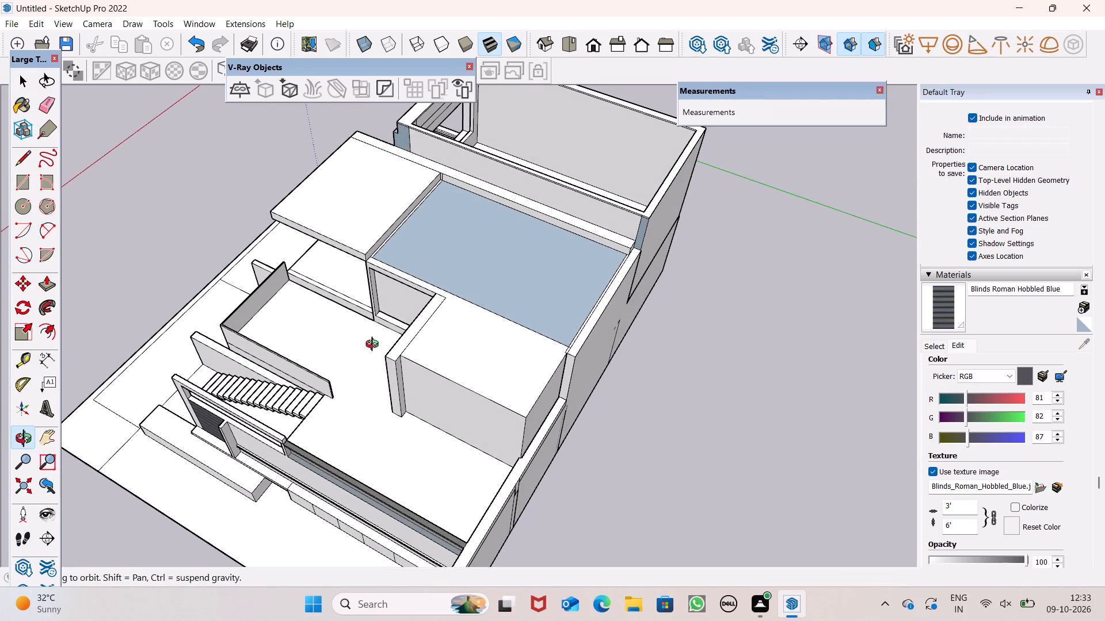
middle_click_drag(375, 346, 364, 322)
left_click(50, 273)
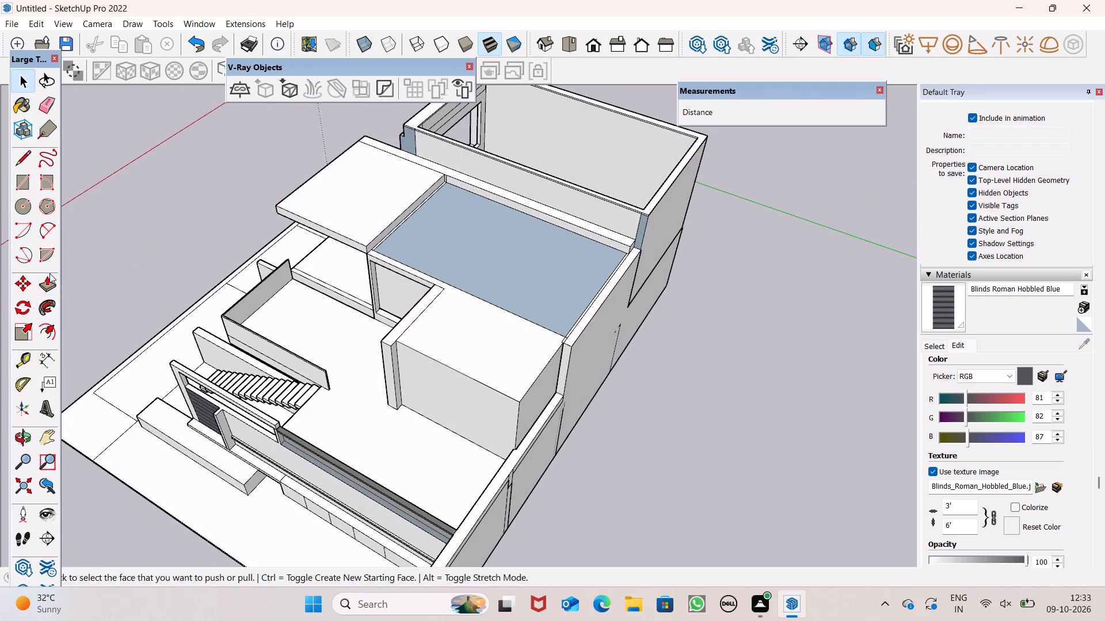
scroll(450, 303, "up", 4)
left_click_drag(446, 328, 443, 237)
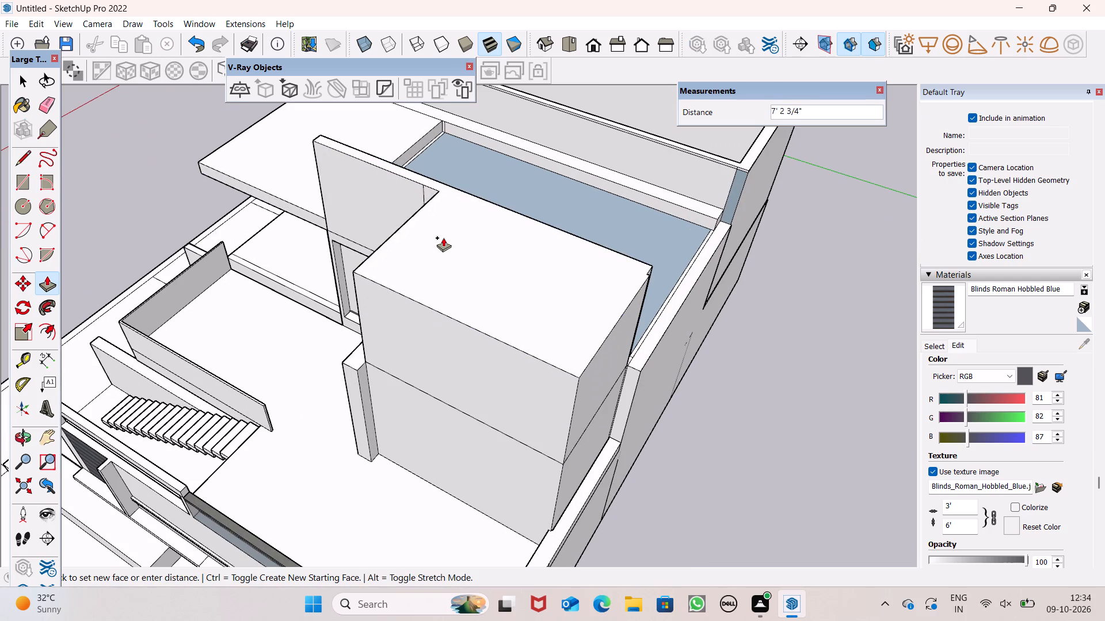
left_click_drag(443, 237, 444, 235)
key("1")
type("0'")
key("Return")
Examine the raised rear block from all sides, including where it meets the blue-grey roof, the parapet and the terrace wall.
scroll(494, 255, "up", 1)
middle_click_drag(509, 289, 974, 196)
scroll(777, 225, "down", 5)
middle_click_drag(646, 250, 699, 258)
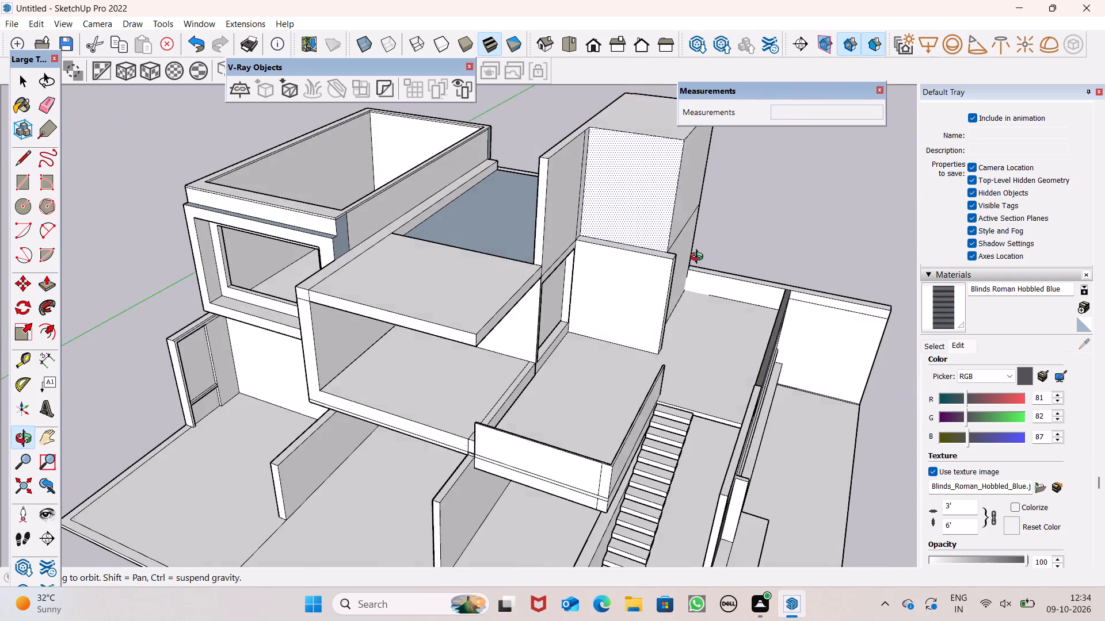
middle_click_drag(699, 258, 18, 296)
scroll(376, 342, "up", 4)
middle_click_drag(491, 337, 318, 346)
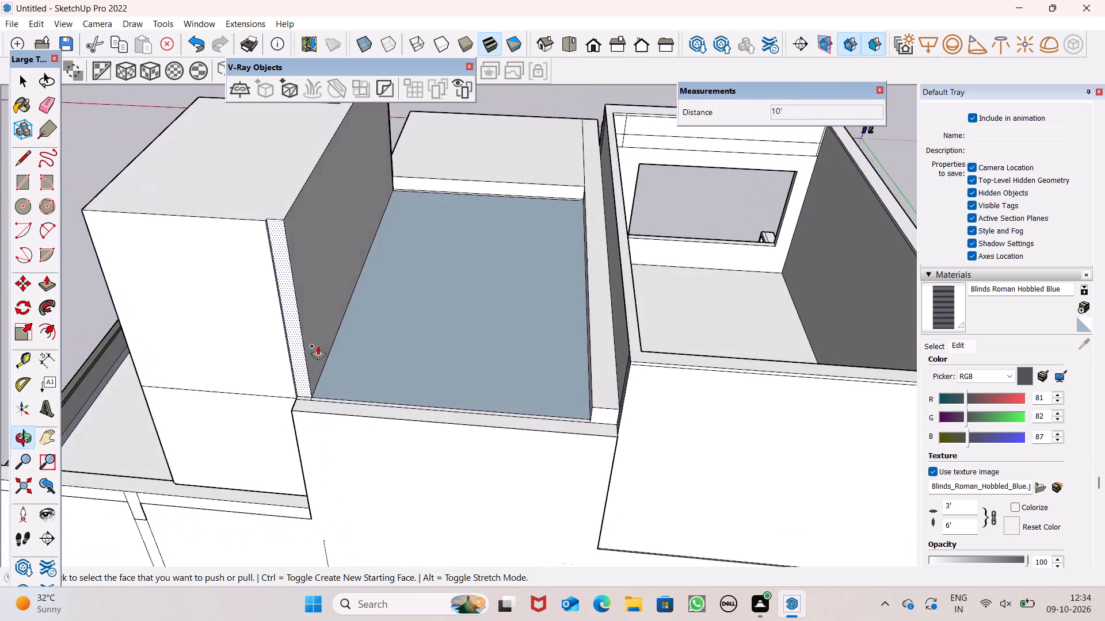
scroll(310, 330, "up", 5)
middle_click_drag(292, 327, 307, 393)
scroll(307, 393, "up", 1)
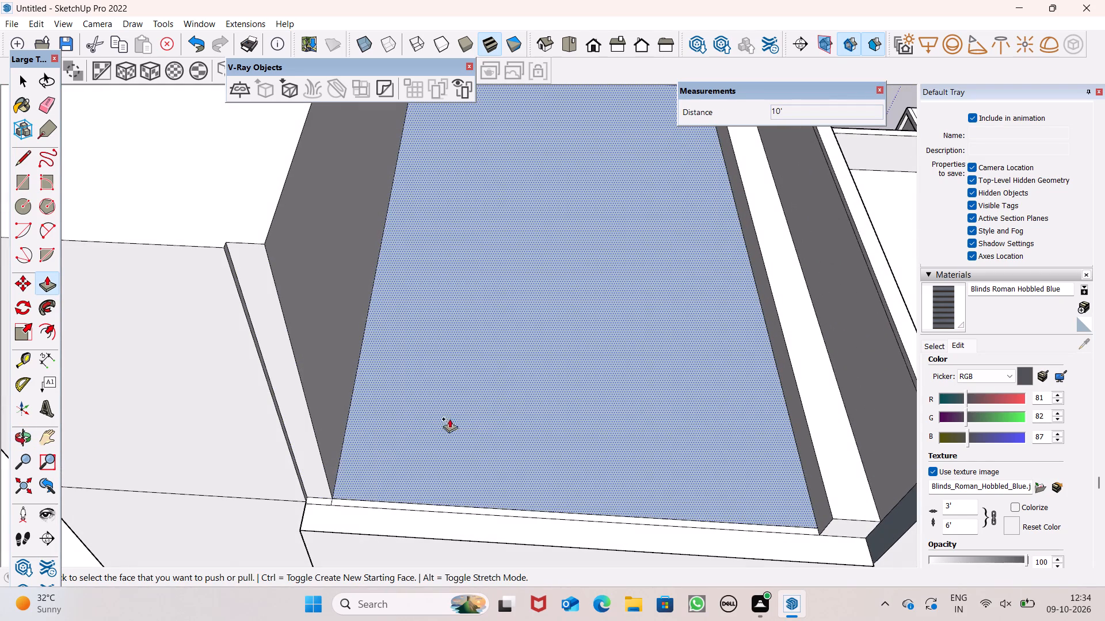
scroll(514, 393, "down", 2)
scroll(514, 393, "up", 1)
scroll(514, 393, "down", 1)
scroll(559, 369, "down", 4)
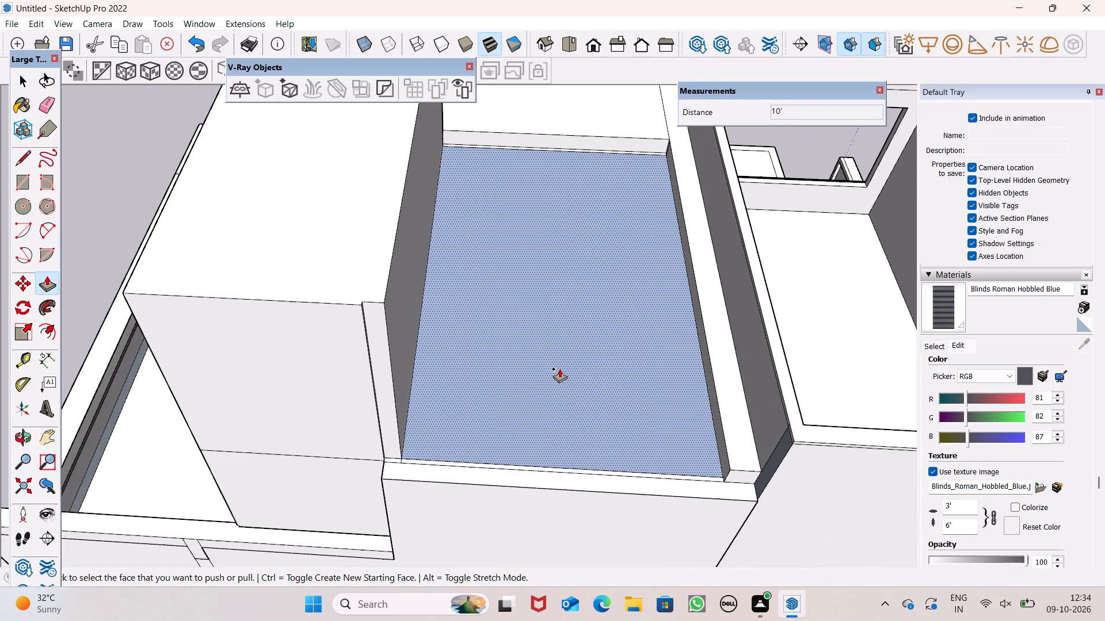
scroll(387, 507, "up", 1)
middle_click_drag(387, 506, 449, 519)
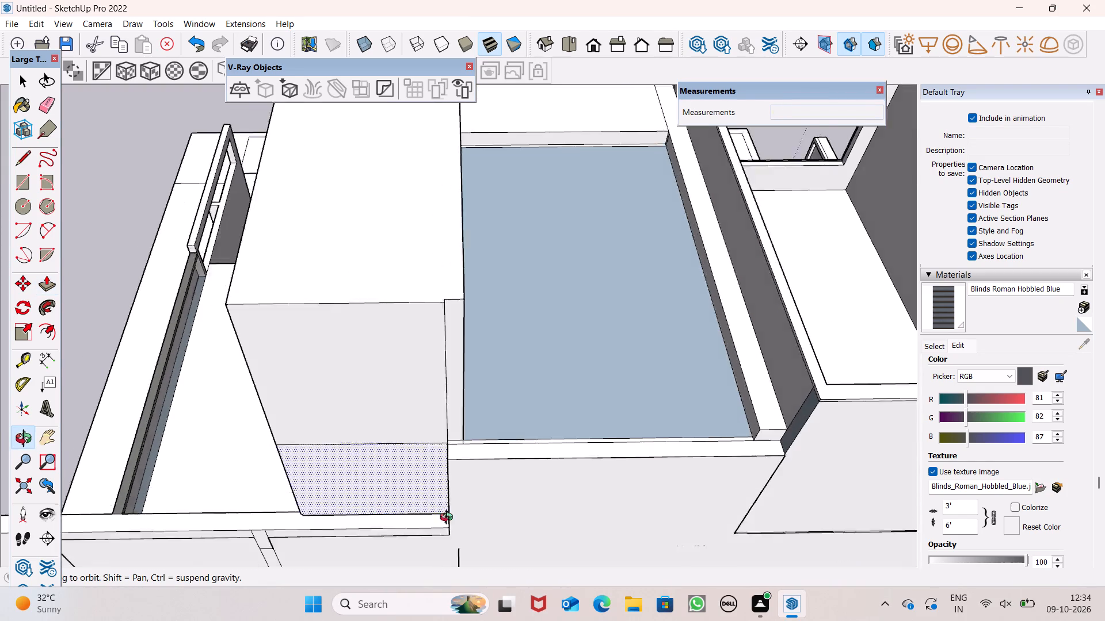
middle_click_drag(449, 519, 587, 439)
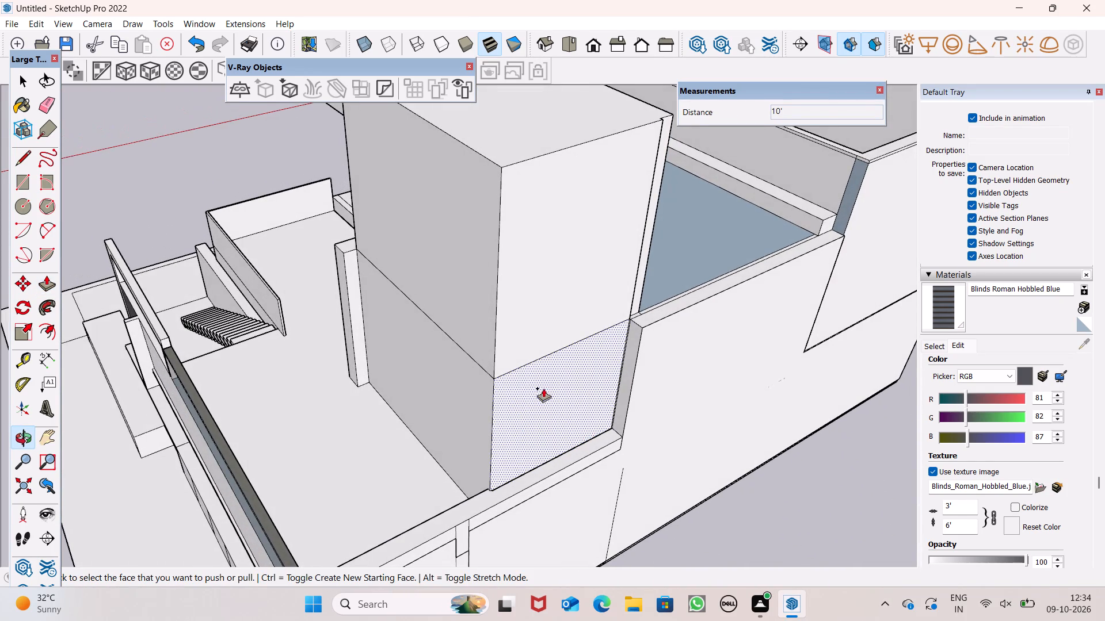
scroll(638, 421, "up", 4)
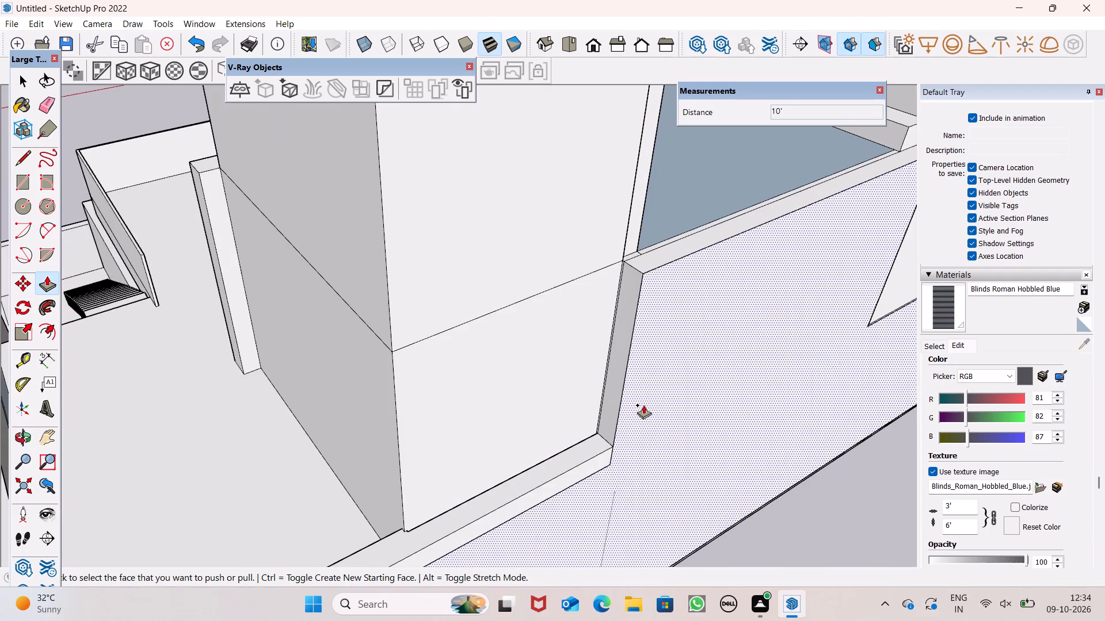
scroll(643, 405, "up", 1)
middle_click_drag(629, 455, 549, 513)
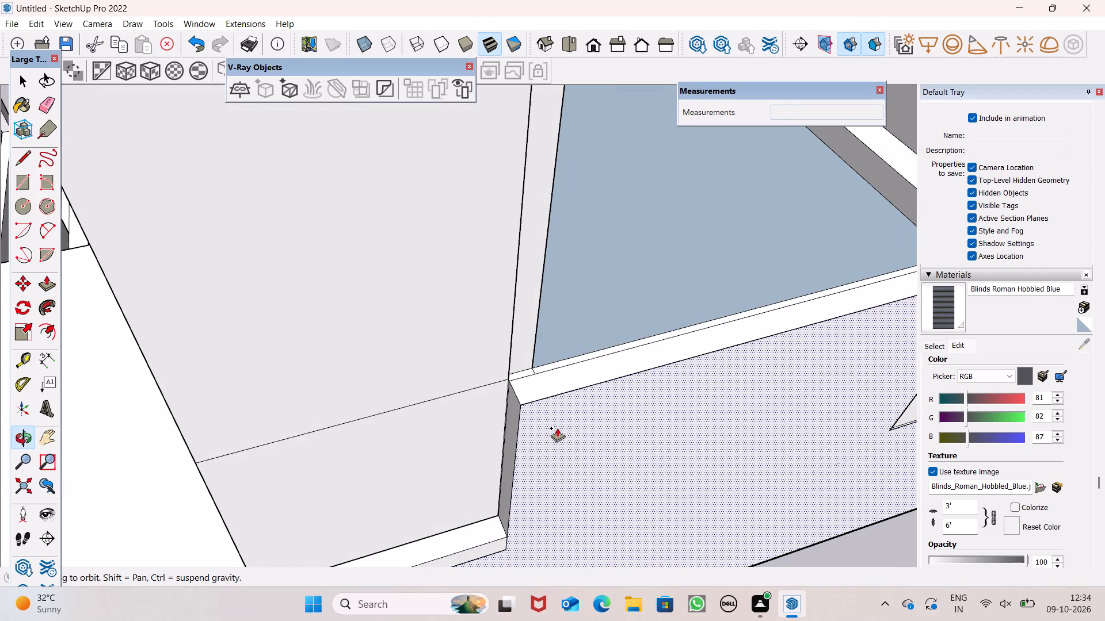
scroll(549, 362, "down", 9)
middle_click_drag(508, 396, 835, 358)
middle_click_drag(562, 359, 725, 359)
middle_click_drag(616, 329, 620, 334)
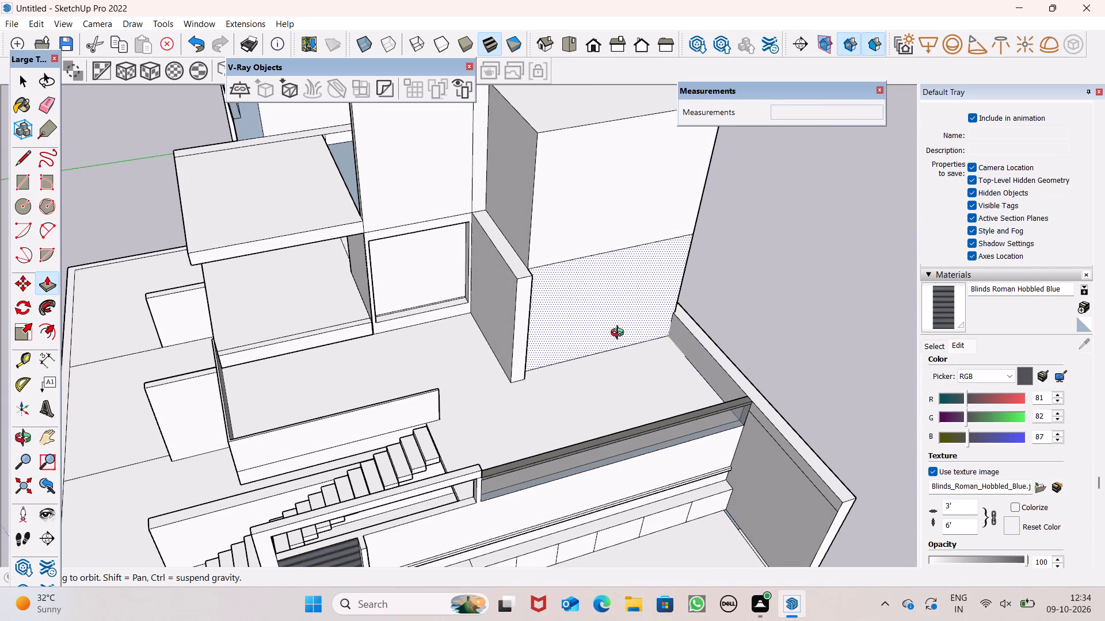
middle_click_drag(620, 334, 610, 287)
key("space")
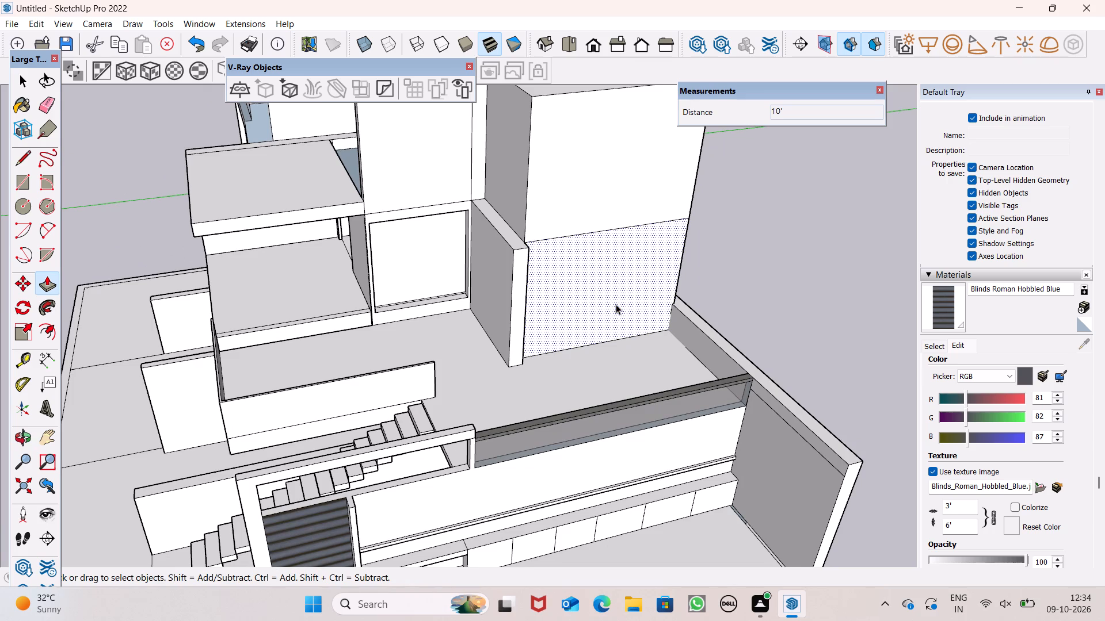
Examine the house's overall massing from the front, comparing the raised rear block with the open-topped room.
scroll(601, 325, "down", 7)
middle_click_drag(482, 362, 753, 327)
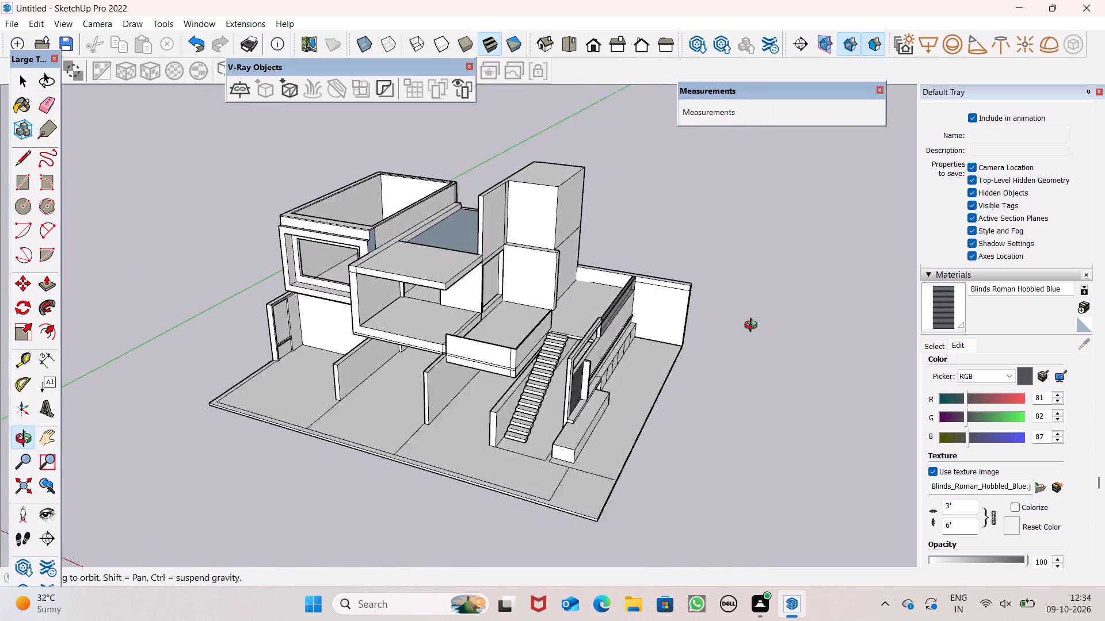
middle_click_drag(753, 327, 860, 270)
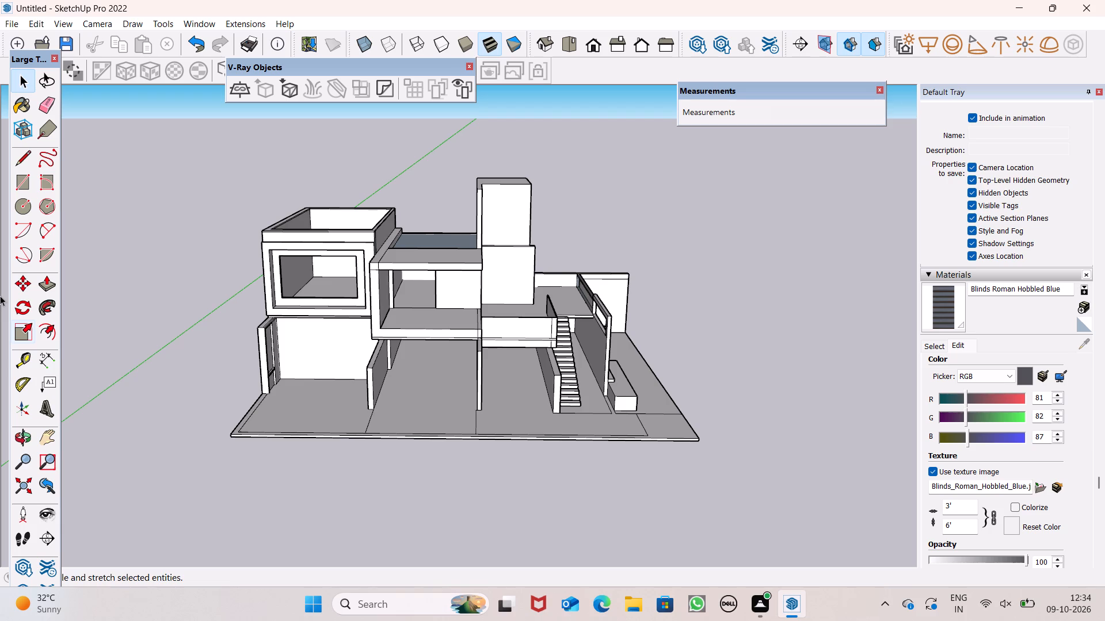
scroll(634, 301, "up", 1)
middle_click_drag(596, 354, 608, 320)
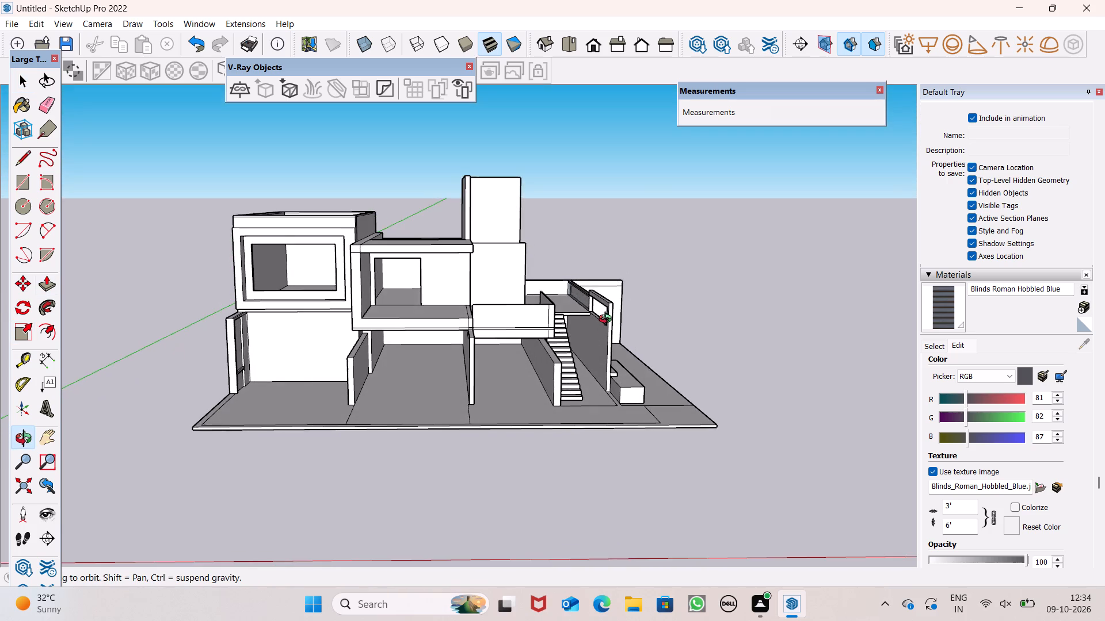
middle_click_drag(608, 320, 604, 373)
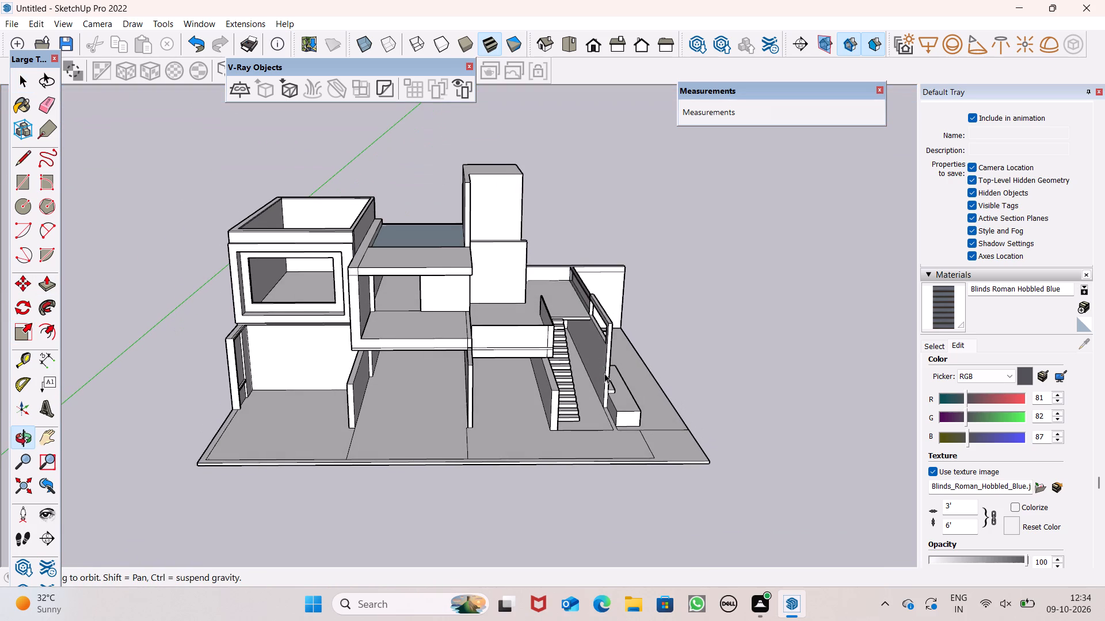
middle_click_drag(604, 373, 604, 372)
scroll(243, 231, "up", 5)
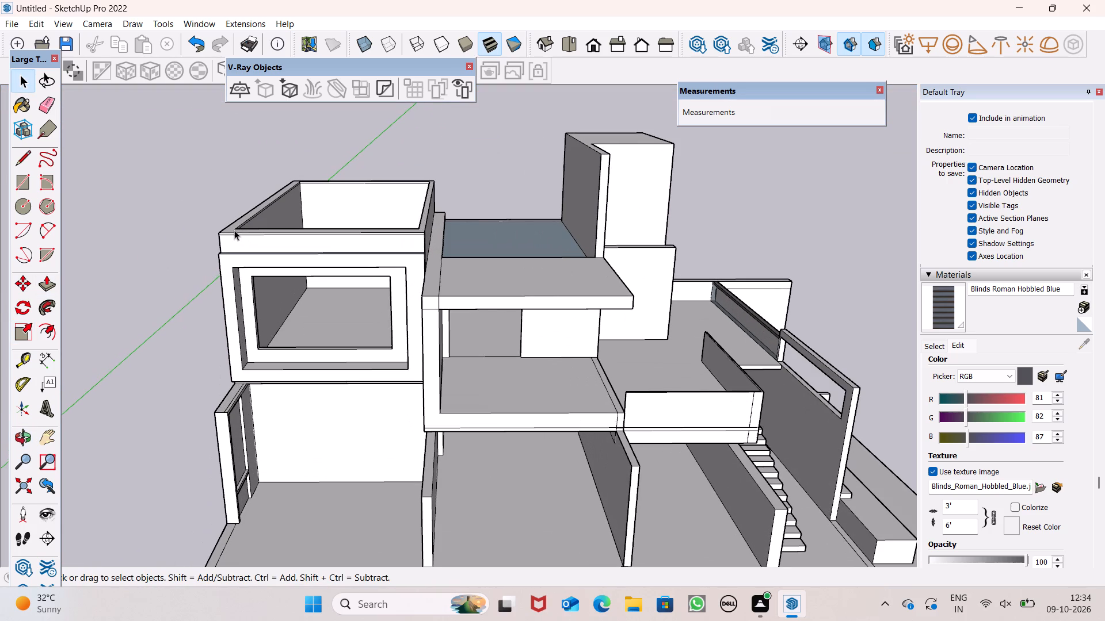
Examine the open-topped room from above and behind, focusing on the front wall's inner face above the window.
middle_click_drag(216, 188, 198, 325)
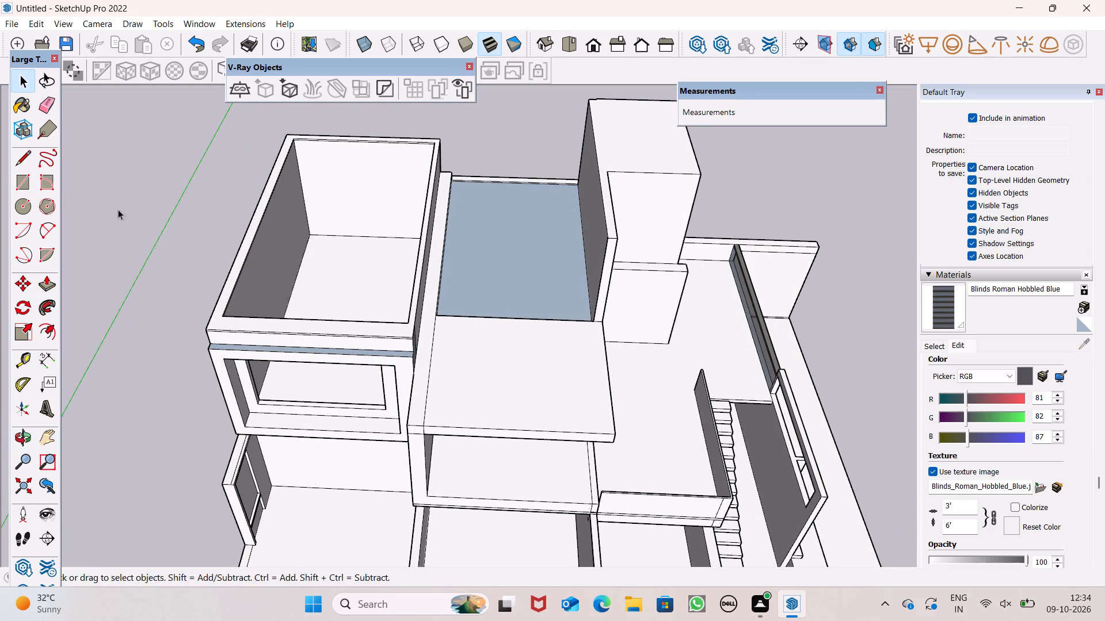
left_click(20, 162)
scroll(315, 133, "up", 9)
scroll(296, 141, "down", 1)
scroll(296, 143, "up", 2)
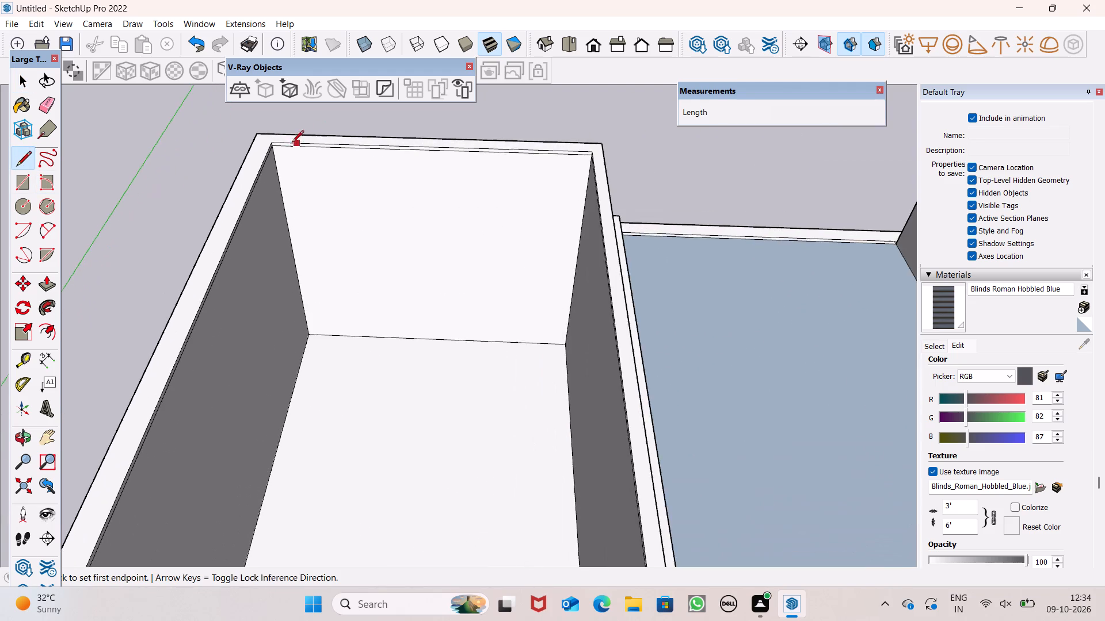
scroll(286, 148, "up", 6)
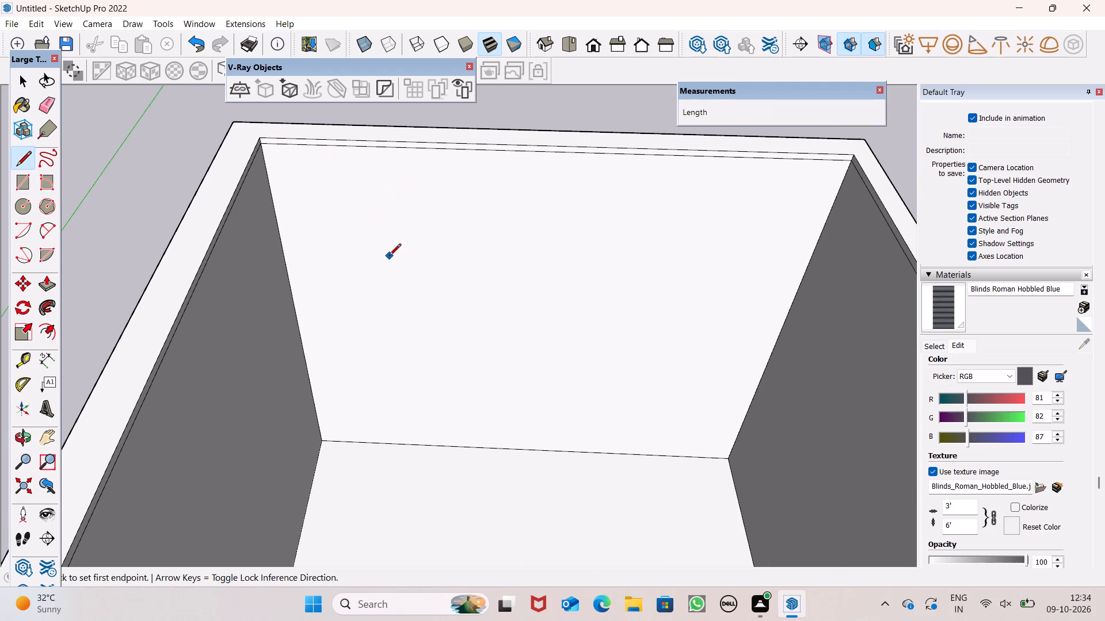
scroll(430, 199, "down", 1)
scroll(430, 199, "up", 1)
scroll(430, 199, "down", 10)
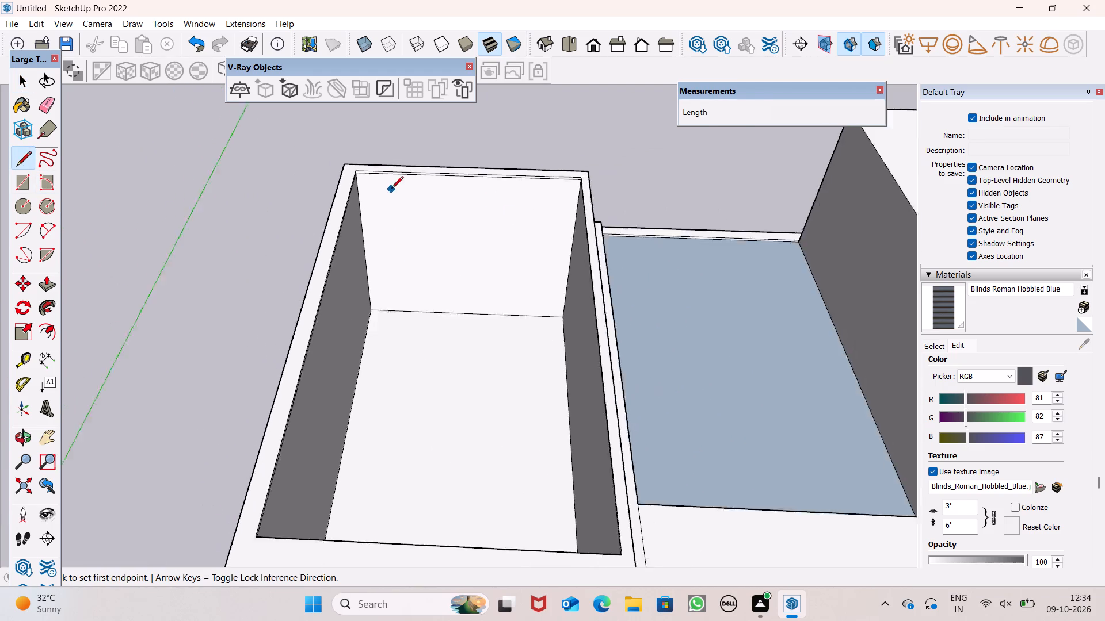
scroll(391, 189, "down", 8)
middle_click_drag(467, 255, 411, 137)
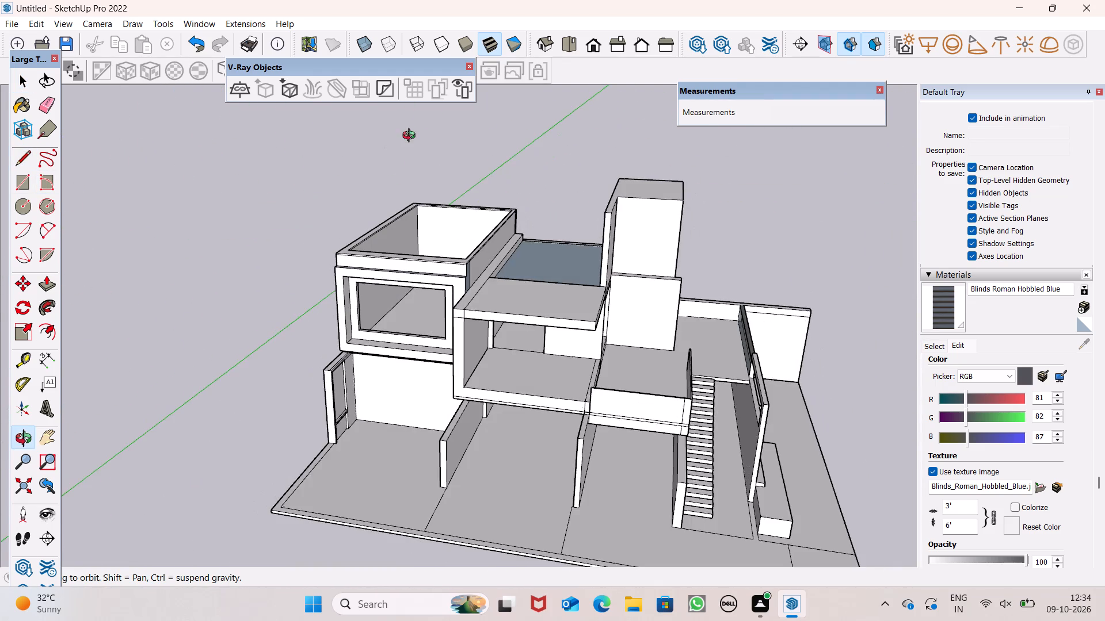
middle_click_drag(411, 137, 412, 137)
scroll(466, 190, "up", 5)
middle_click_drag(464, 227, 25, 231)
scroll(407, 252, "up", 4)
middle_click_drag(458, 285, 134, 332)
middle_click_drag(1007, 225, 685, 300)
scroll(687, 311, "up", 1)
middle_click_drag(643, 299, 512, 302)
scroll(528, 234, "up", 1)
scroll(527, 232, "down", 1)
scroll(527, 231, "up", 2)
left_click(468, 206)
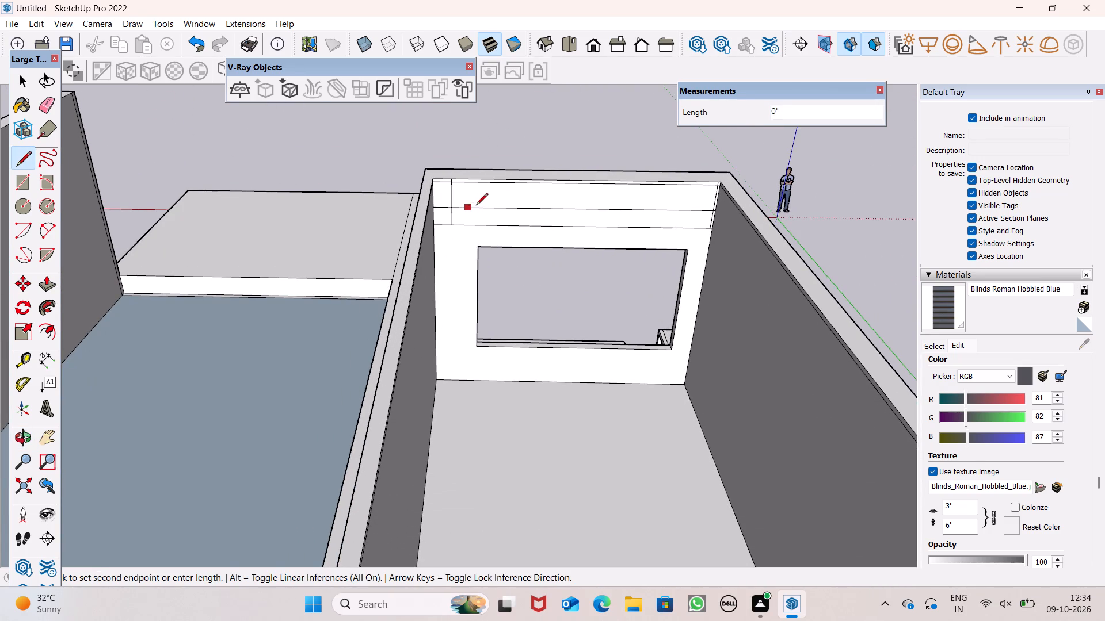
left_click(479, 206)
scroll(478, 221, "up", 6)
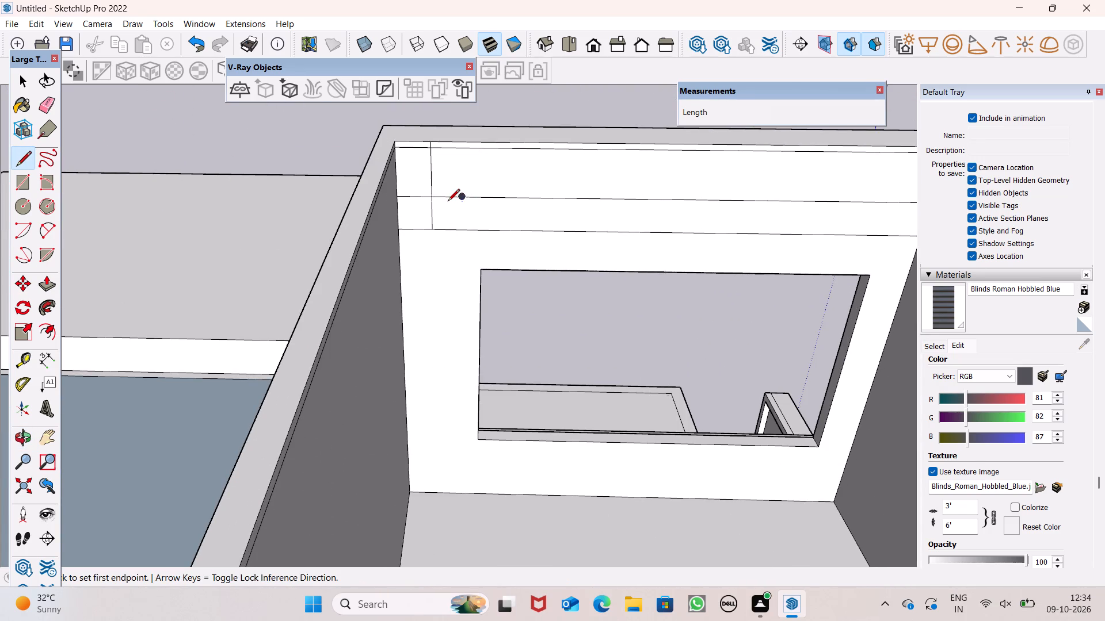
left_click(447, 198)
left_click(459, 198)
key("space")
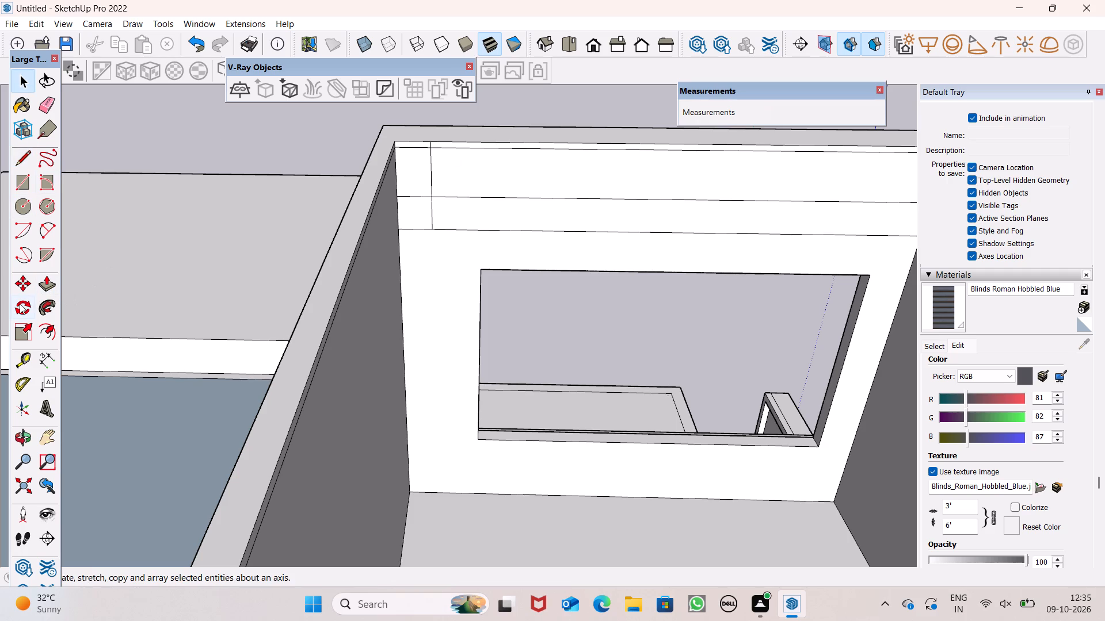
Draw a horizontal rectangle about 14' 10 13/16" by 5' 1 1/8" inside the open-topped room, from the front wall's lower line above the window.
left_click(18, 179)
scroll(371, 121, "down", 4)
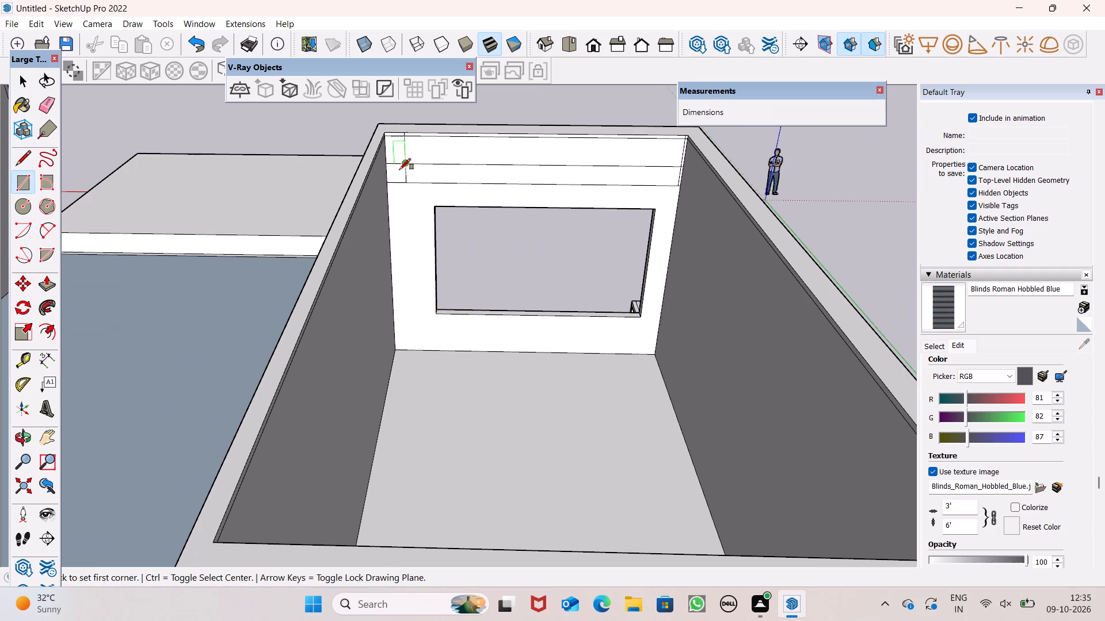
left_click(387, 185)
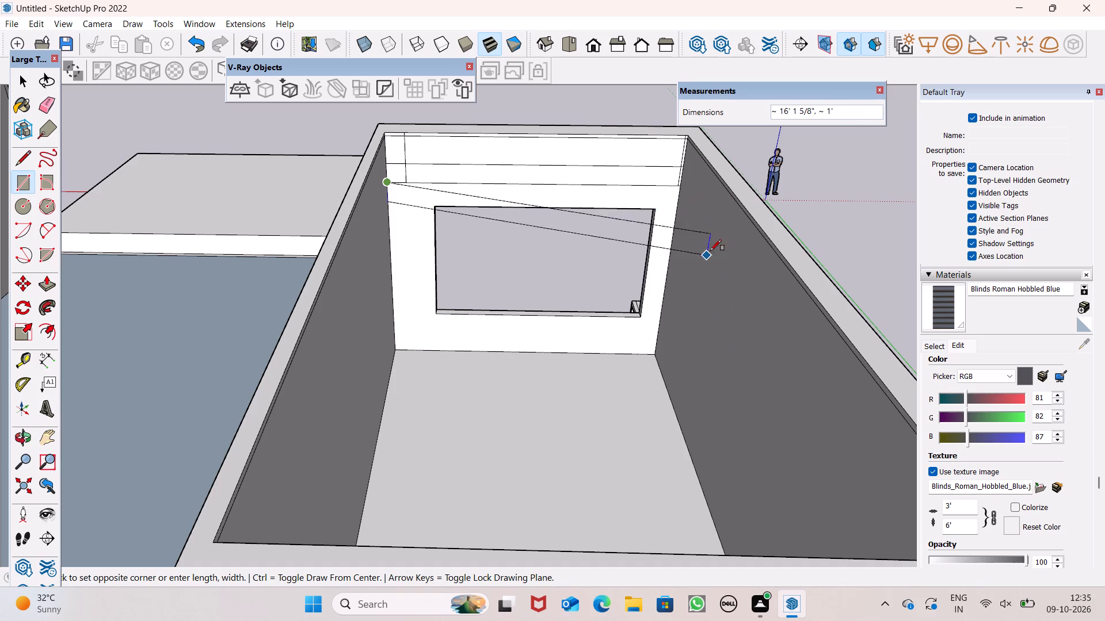
left_click(683, 187)
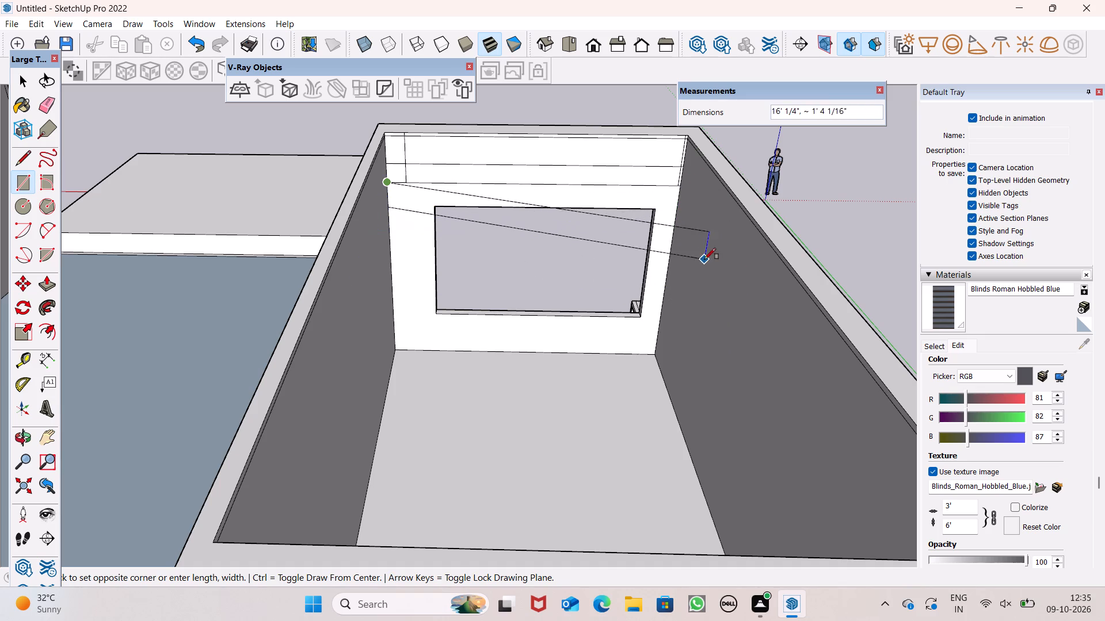
left_click(704, 225)
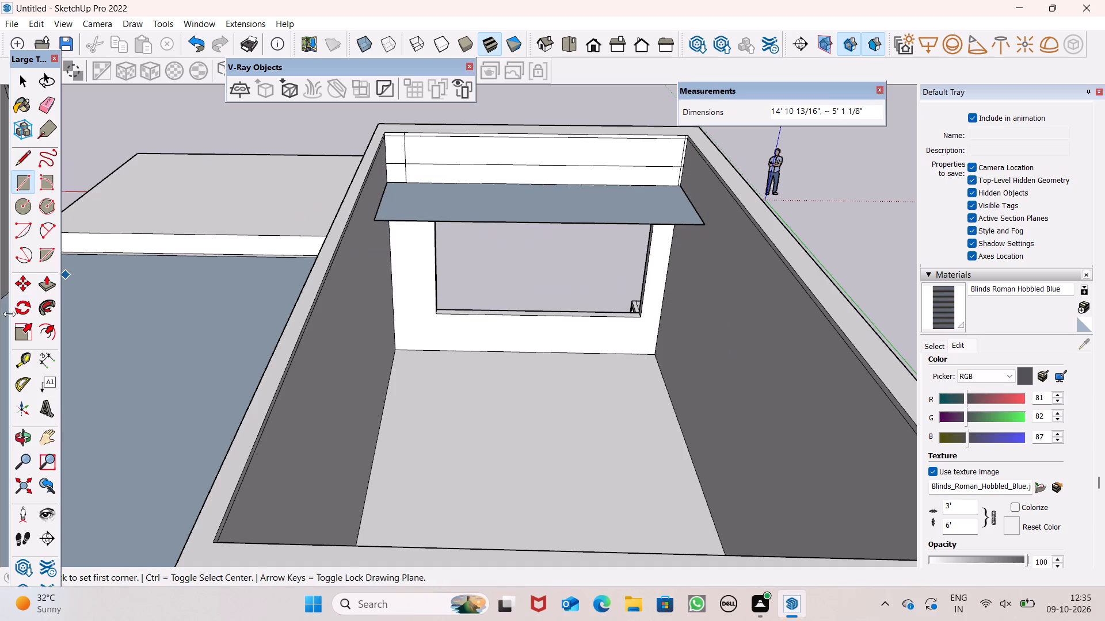
Push/Pull the new horizontal rectangle by 6" to form a slab above the window.
left_click(43, 289)
middle_click_drag(489, 306, 501, 147)
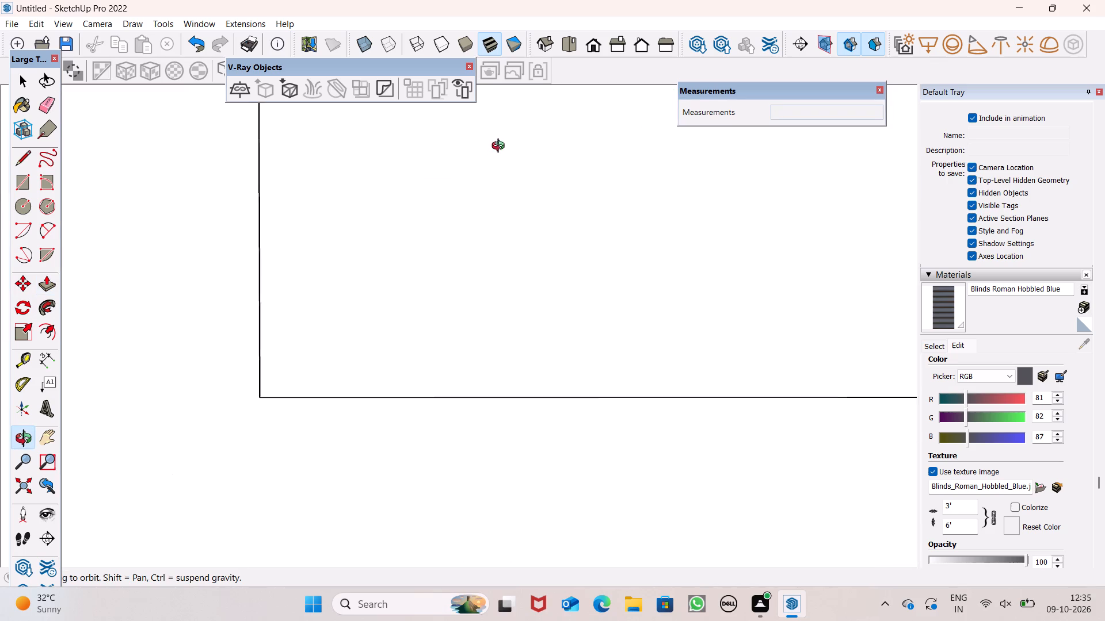
middle_click_drag(501, 147, 496, 302)
scroll(479, 213, "up", 8)
middle_click_drag(479, 213, 484, 167)
scroll(484, 185, "up", 1)
middle_click_drag(487, 175, 487, 123)
scroll(487, 123, "up", 1)
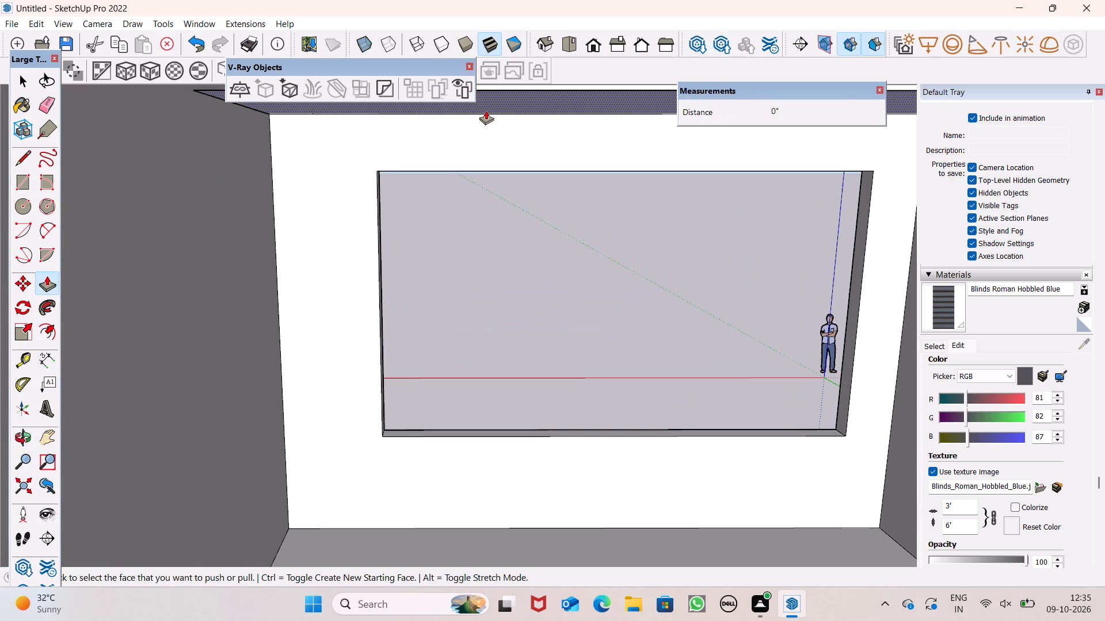
left_click_drag(486, 110, 483, 120, "ctrl")
type("6\"")
key("Return")
Examine the whole house model from above and behind, bringing it back into view around the open-topped room.
scroll(523, 158, "up", 1)
scroll(524, 160, "down", 4)
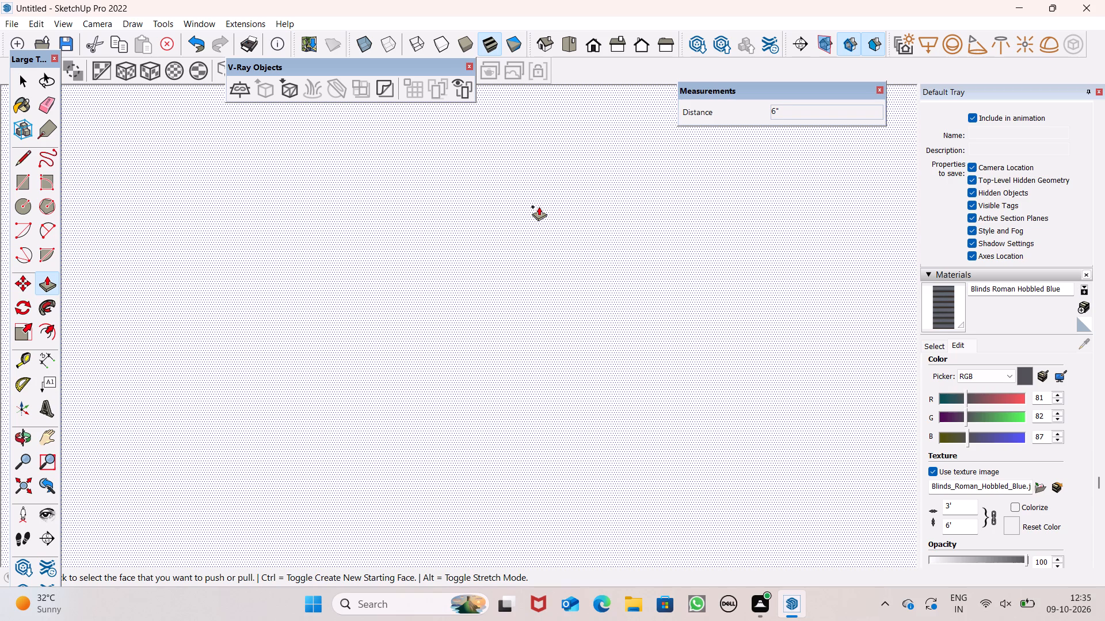
left_click(572, 53)
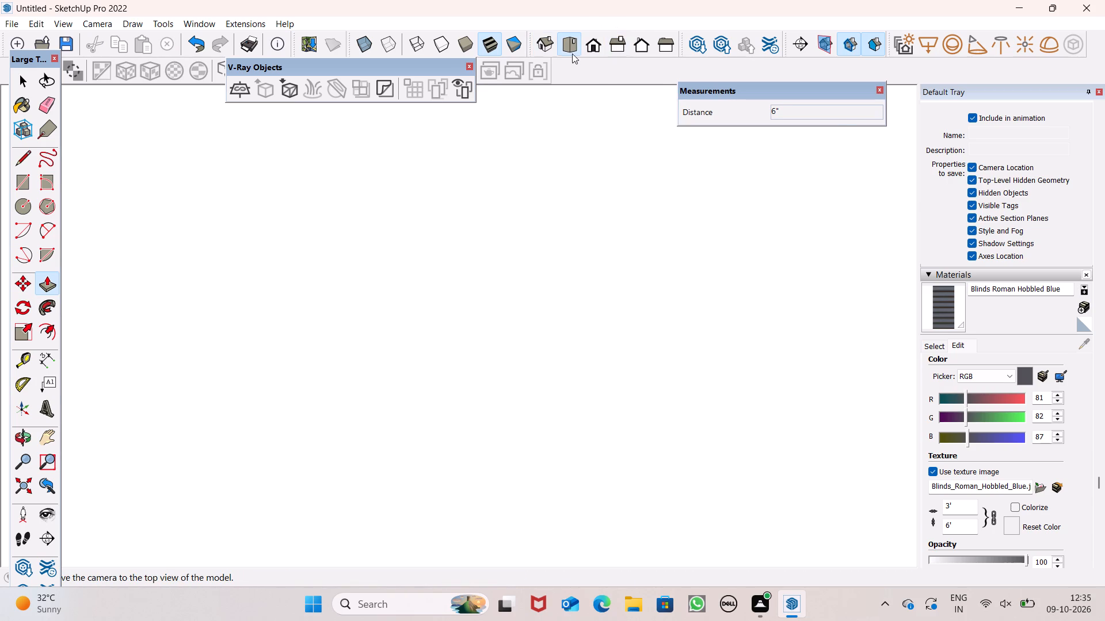
scroll(607, 236, "down", 9)
scroll(603, 282, "down", 2)
scroll(601, 286, "up", 1)
scroll(601, 287, "down", 4)
middle_click_drag(637, 265, 567, 312)
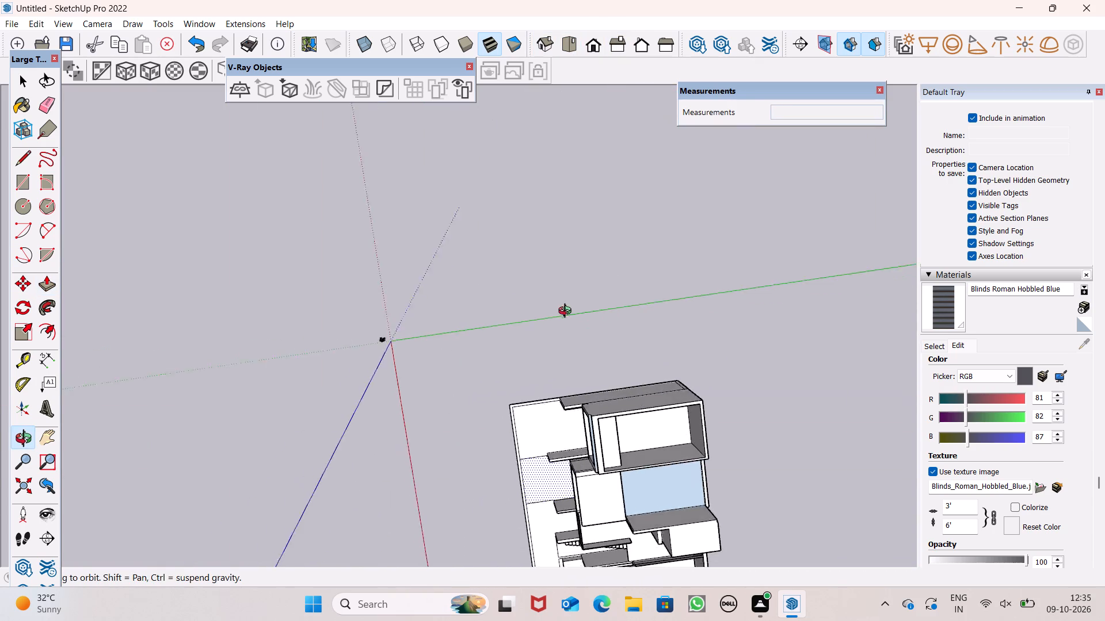
middle_click_drag(567, 312, 528, 303)
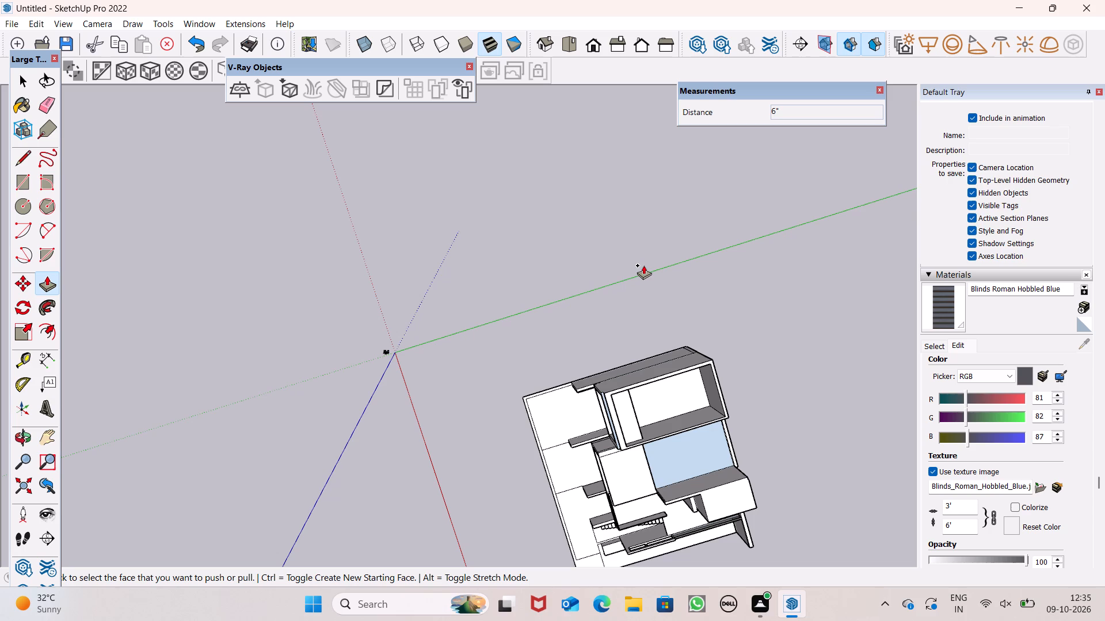
scroll(787, 265, "down", 4)
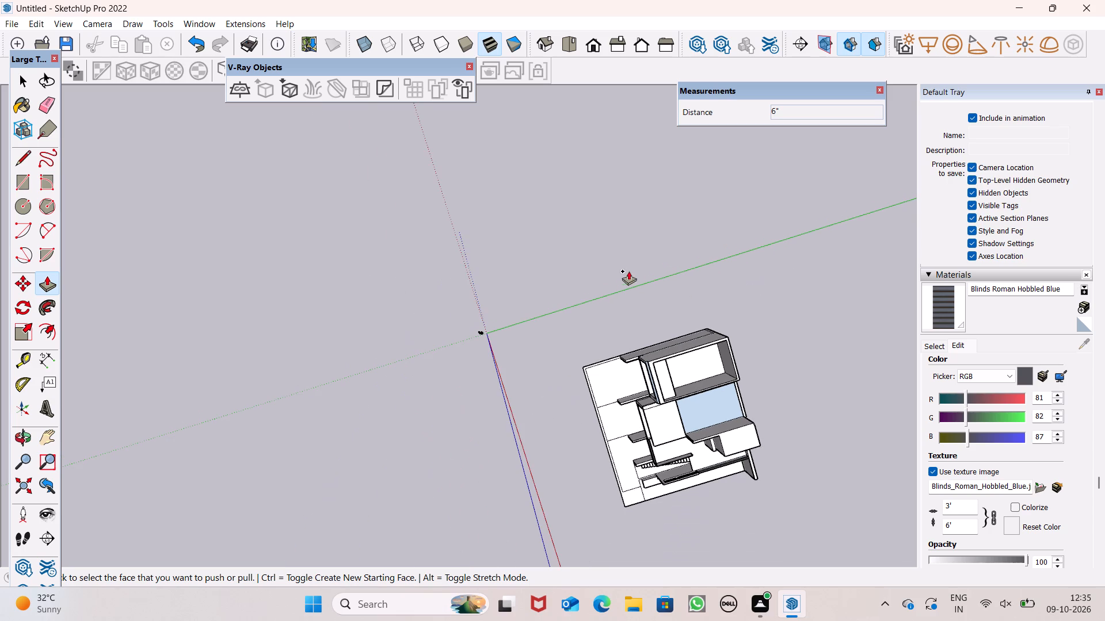
scroll(628, 271, "down", 1)
scroll(628, 271, "up", 1)
scroll(627, 272, "down", 1)
middle_click_drag(791, 442, 617, 303)
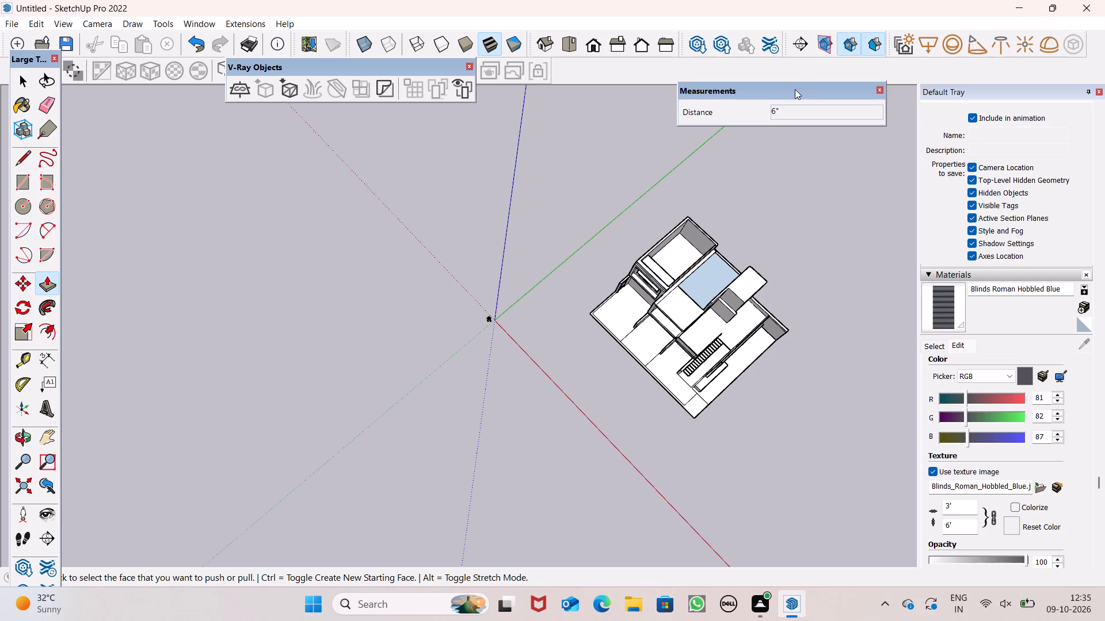
scroll(390, 170, "down", 7)
scroll(554, 189, "down", 4)
scroll(300, 105, "up", 2)
scroll(361, 93, "down", 2)
scroll(590, 206, "down", 3)
middle_click_drag(595, 226, 375, 191)
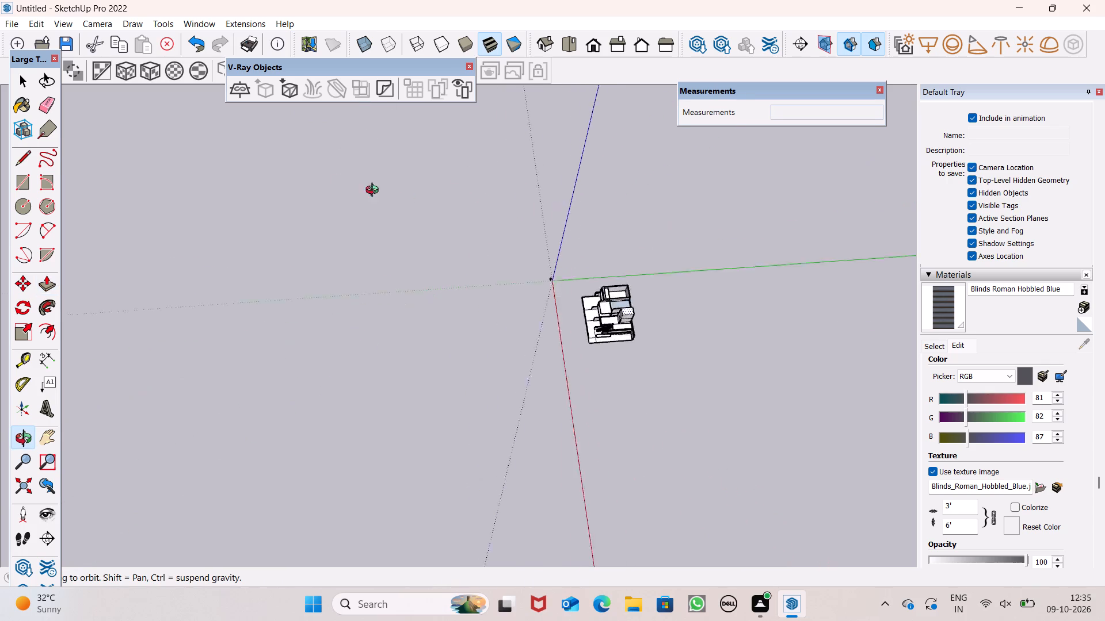
middle_click_drag(375, 191, 0, 61)
scroll(348, 150, "down", 3)
middle_click(479, 256)
scroll(479, 256, "up", 5)
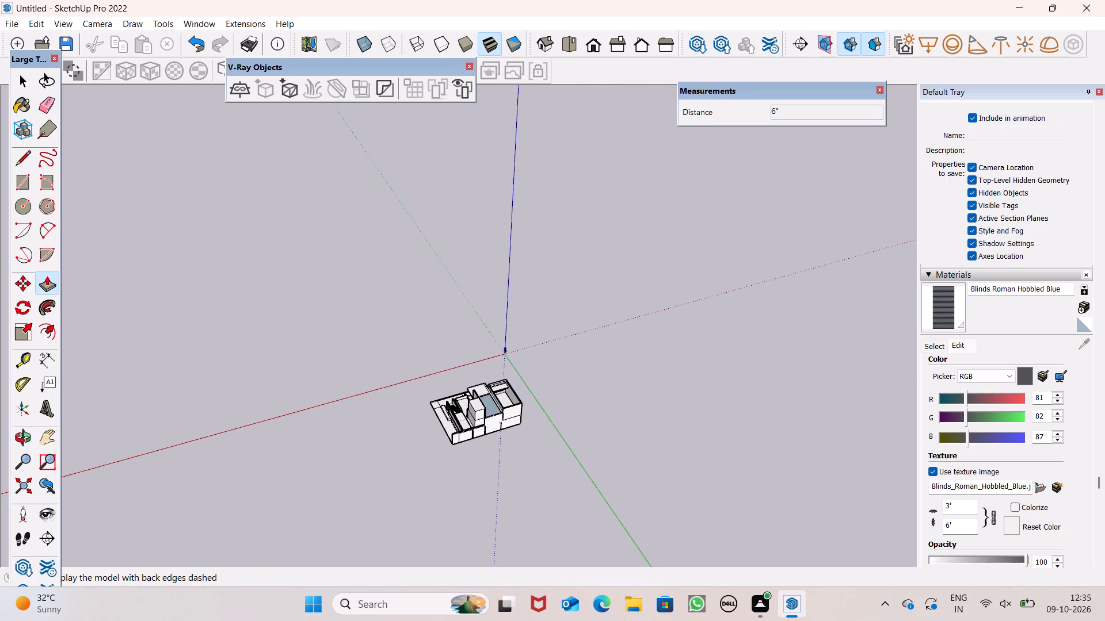
scroll(459, 258, "down", 8)
scroll(547, 421, "up", 6)
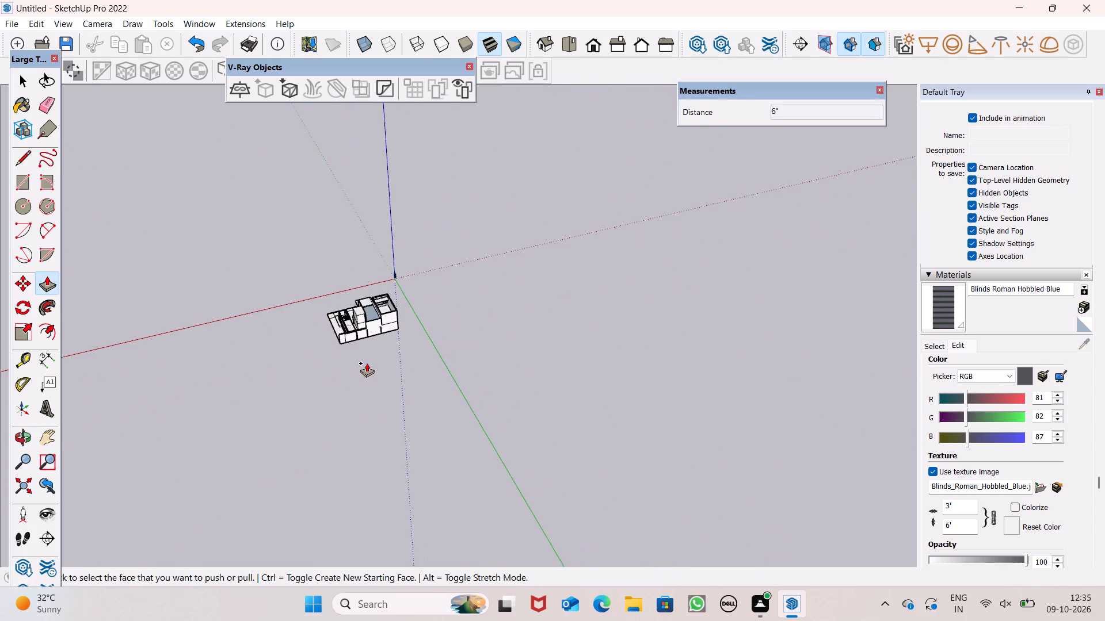
Push/Pull the slab's free edge 19' 9" towards the rear wall of the open-topped room.
scroll(365, 363, "up", 8)
scroll(370, 275, "up", 7)
middle_click_drag(370, 256, 199, 252)
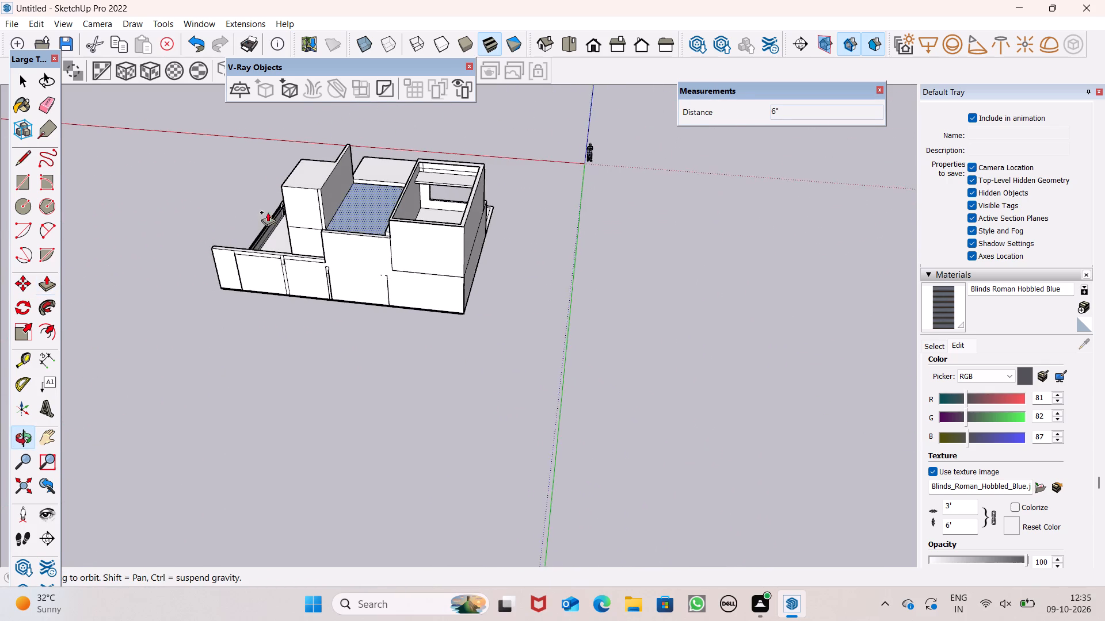
scroll(305, 195, "up", 7)
scroll(397, 173, "up", 6)
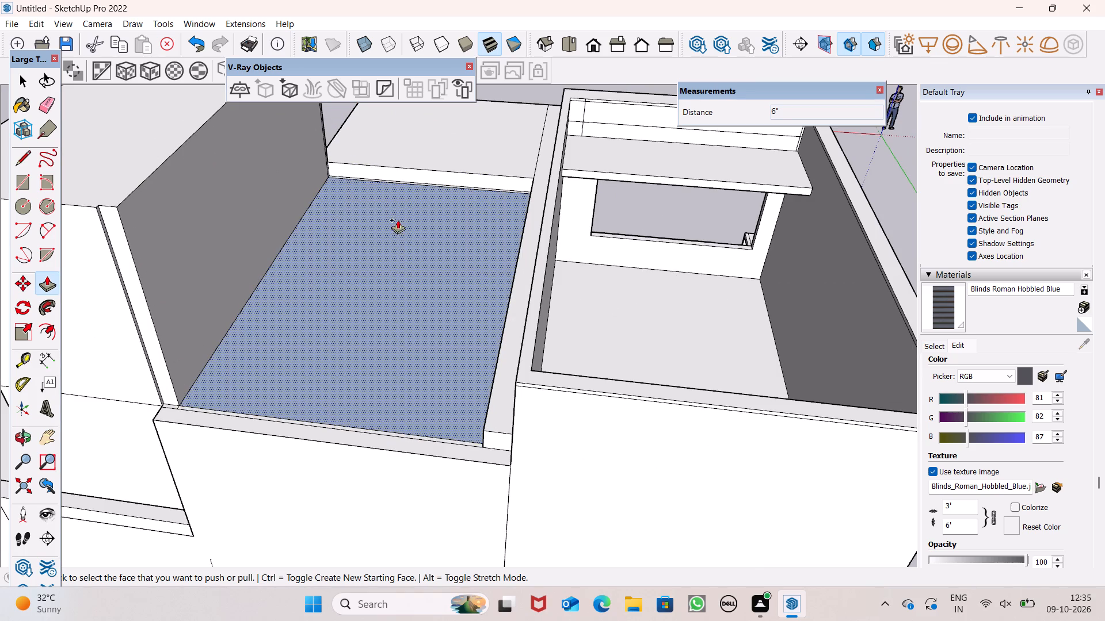
left_click_drag(628, 179, 631, 331)
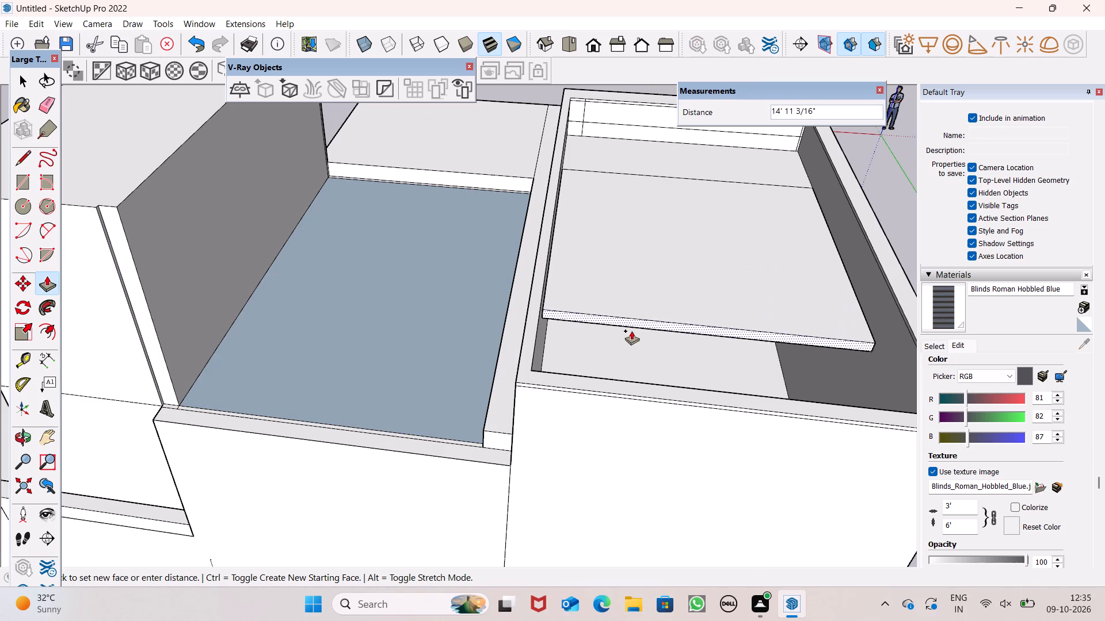
left_click_drag(631, 331, 624, 396)
Extend the slab's free edge about 2' 4 7/16" more to meet the room's rear wall.
scroll(587, 274, "down", 2)
middle_click_drag(618, 343, 647, 557)
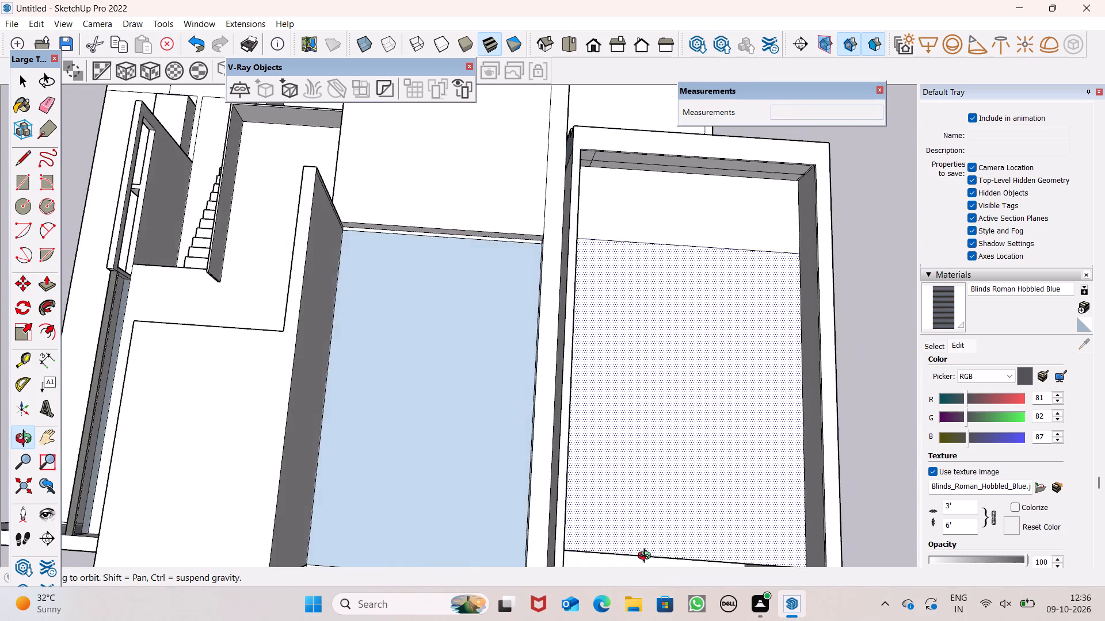
middle_click_drag(647, 557, 205, 304)
scroll(185, 285, "up", 4)
middle_click_drag(205, 289, 304, 285)
scroll(315, 302, "up", 4)
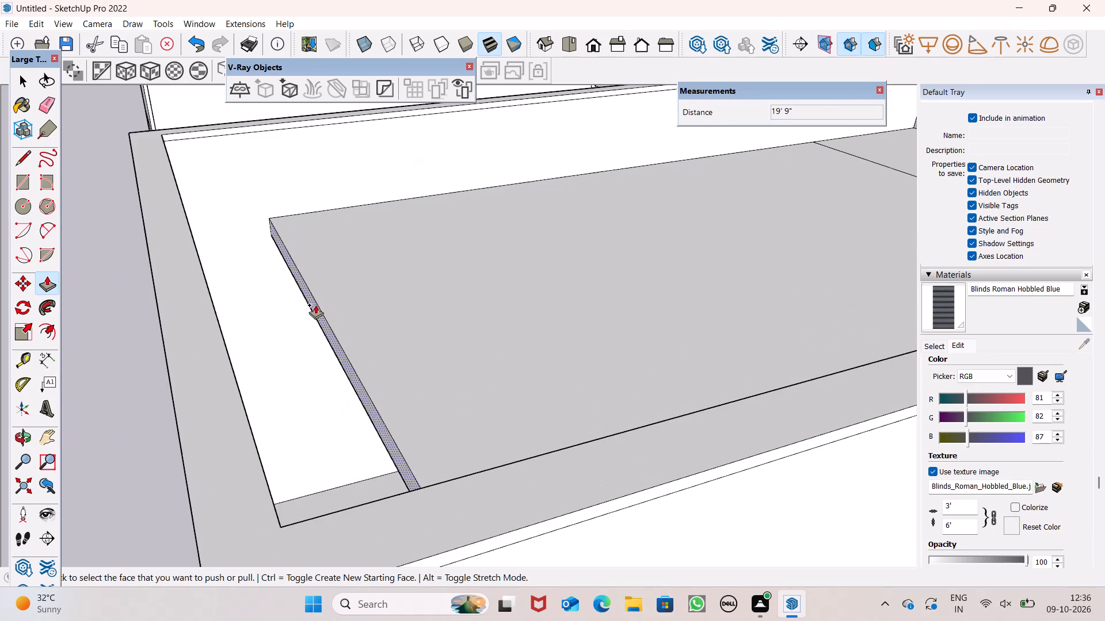
middle_click_drag(305, 325, 285, 304)
scroll(266, 220, "up", 3)
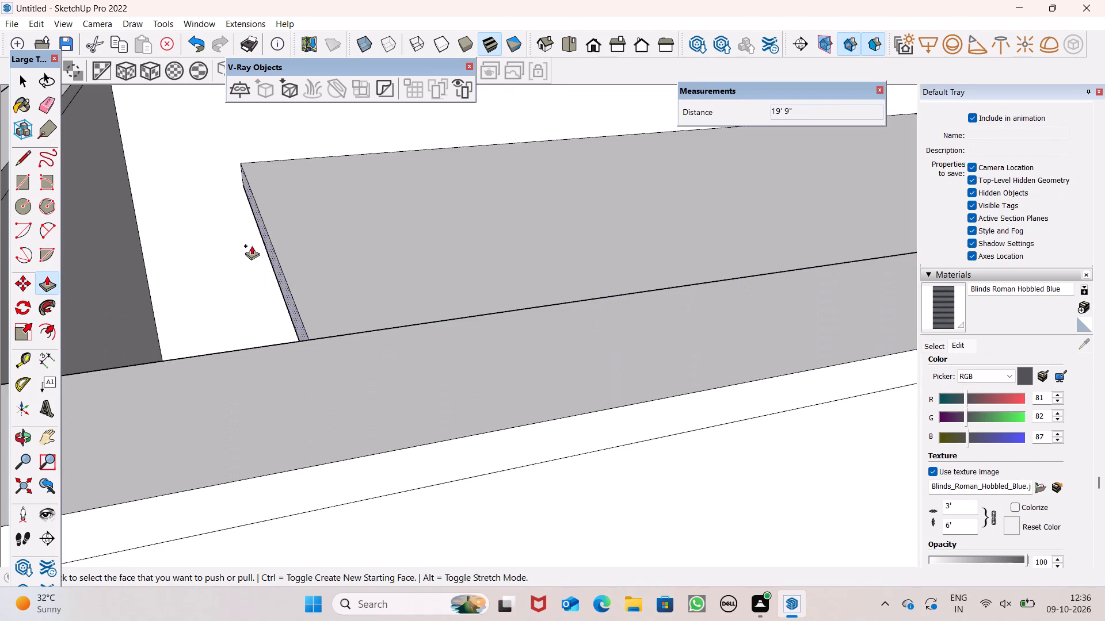
left_click_drag(265, 243, 78, 279)
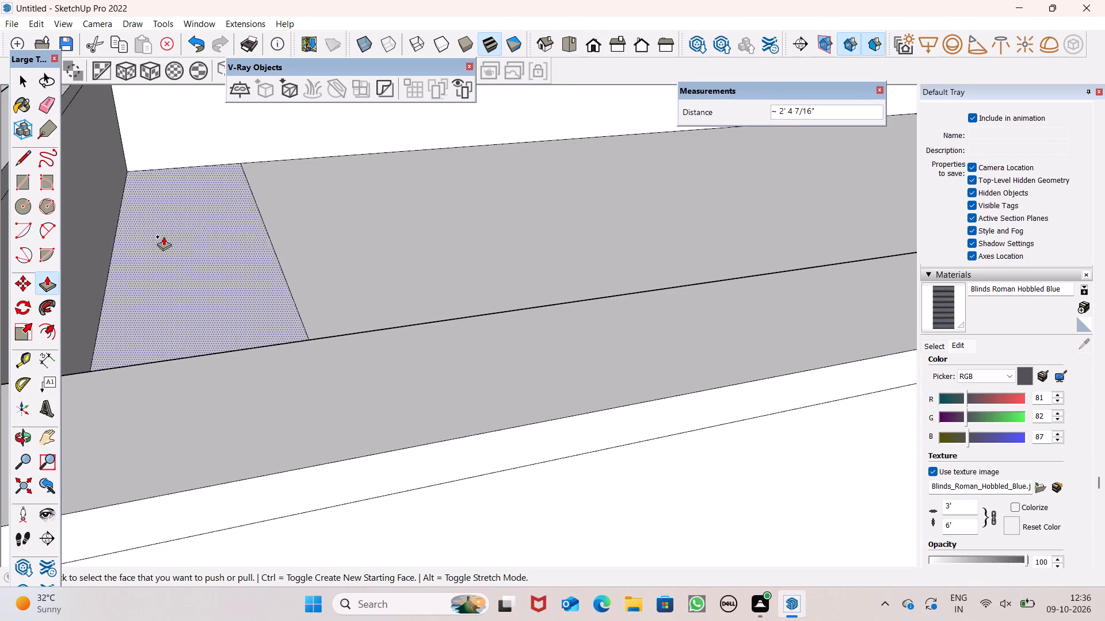
Erase the two seam lines across the slab's top face, near the room's rear and front walls.
left_click(44, 109)
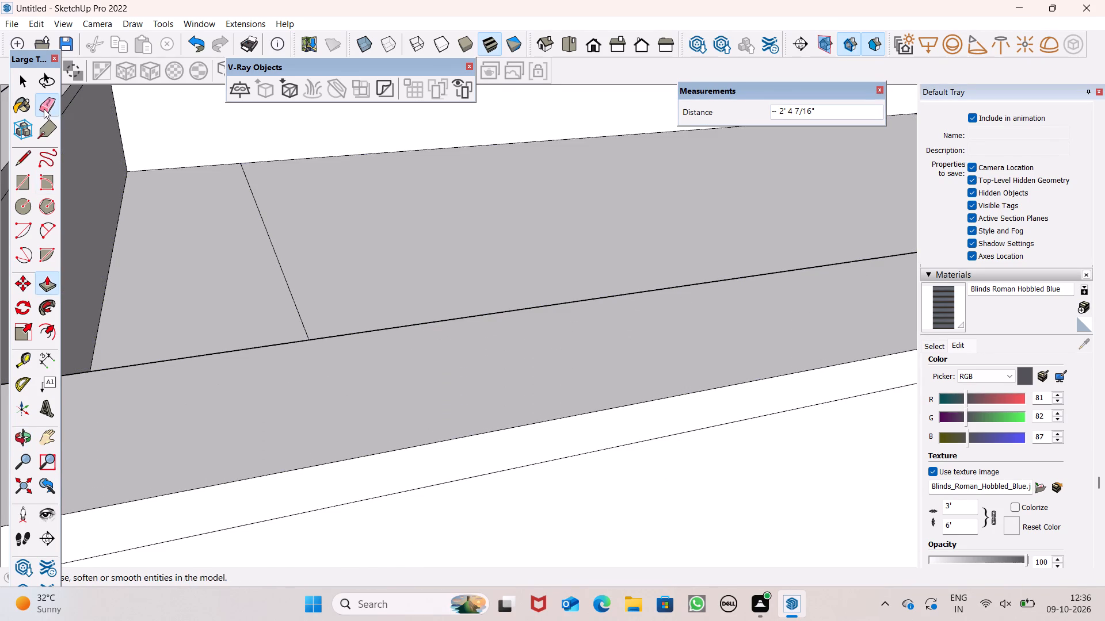
left_click_drag(299, 254, 260, 264)
scroll(295, 289, "down", 8)
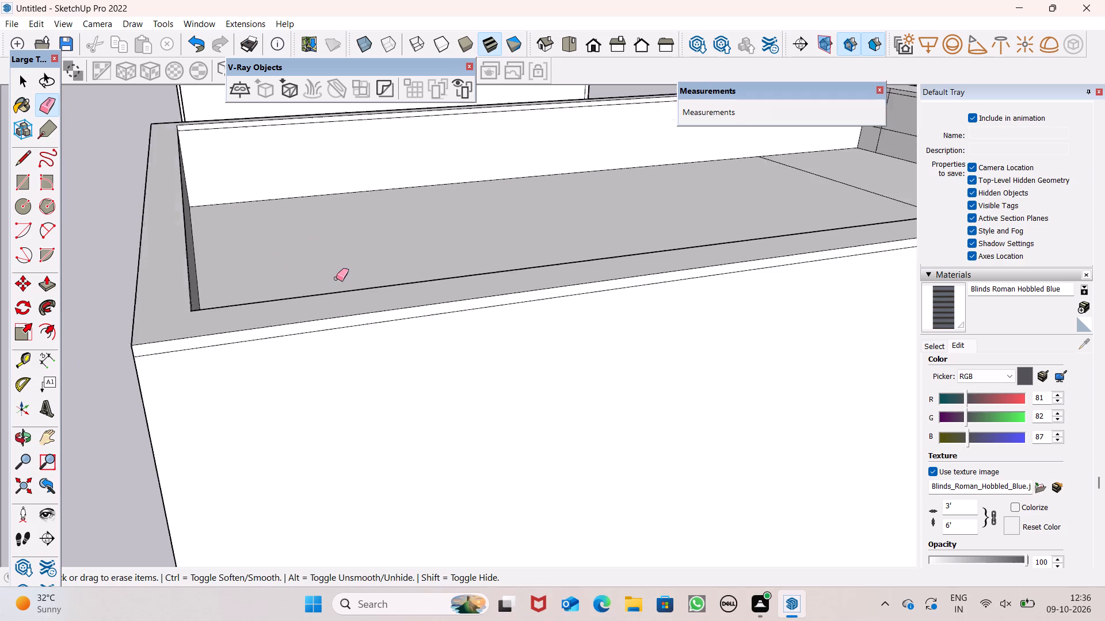
scroll(336, 278, "down", 2)
middle_click_drag(552, 235, 368, 277)
left_click_drag(548, 353, 580, 365)
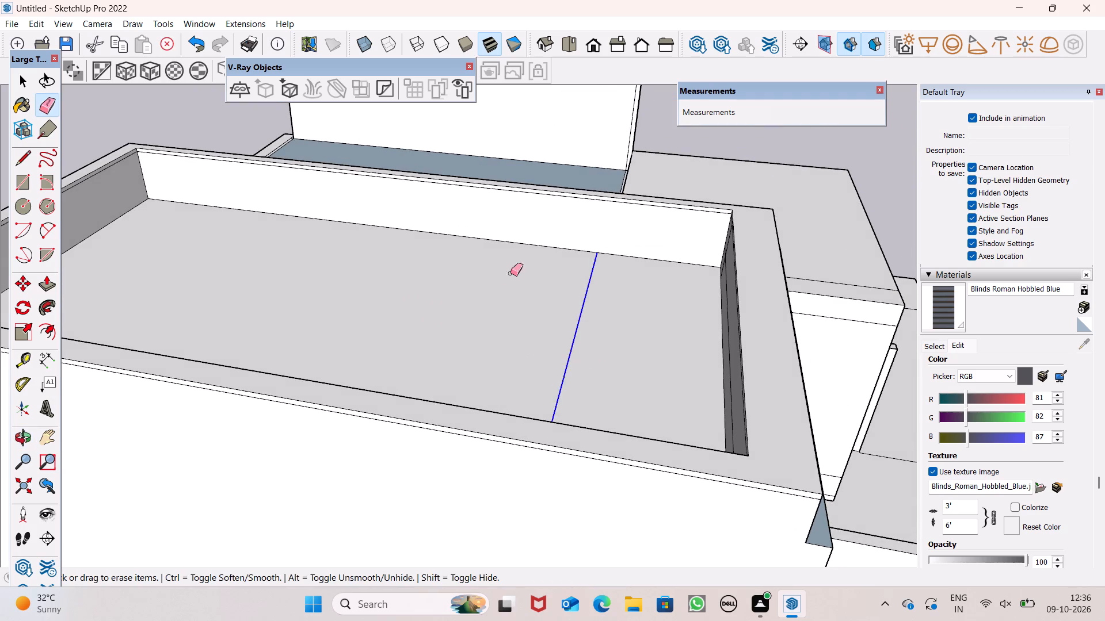
Examine the slab-roofed room from the side, from the front of the house and from above.
scroll(500, 277, "down", 5)
middle_click_drag(539, 333, 729, 333)
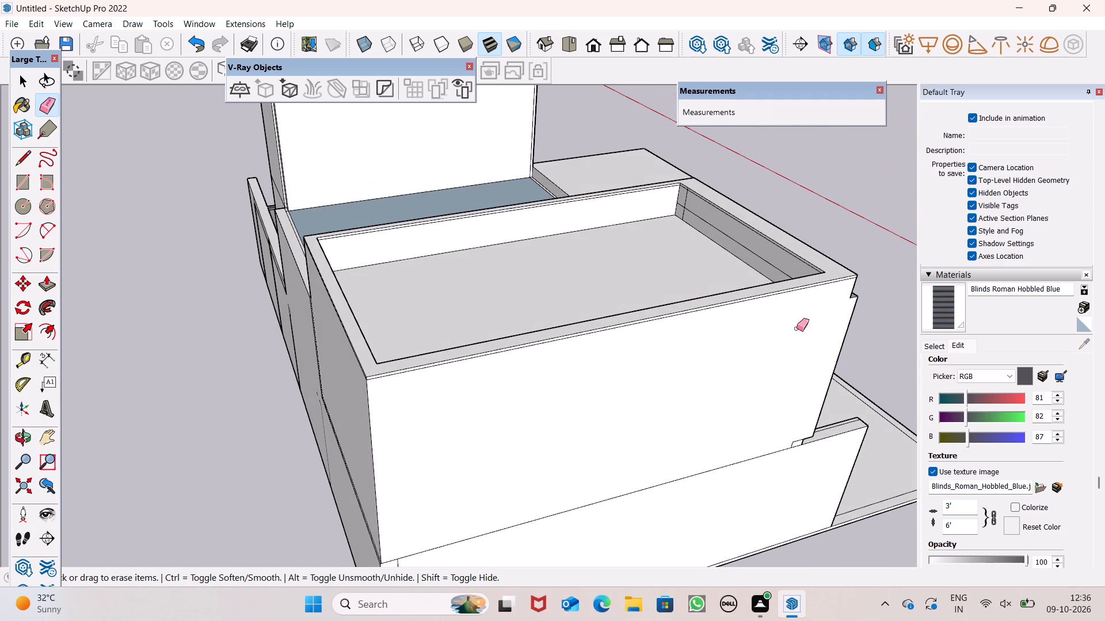
scroll(371, 244, "down", 7)
middle_click_drag(562, 317, 95, 222)
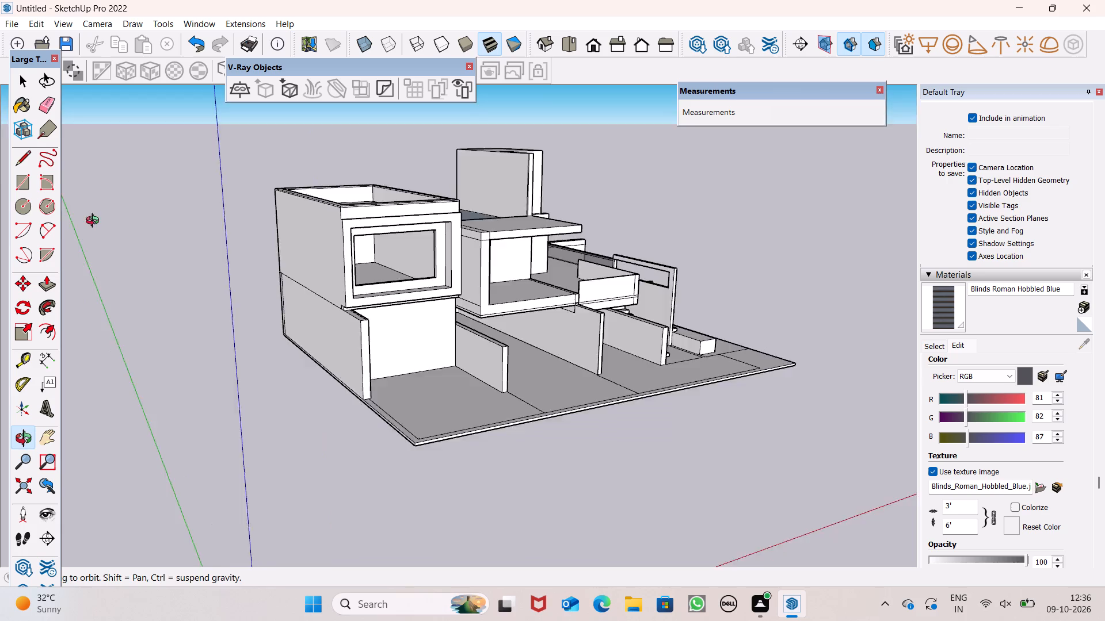
middle_click_drag(95, 222, 16, 203)
scroll(468, 204, "up", 1)
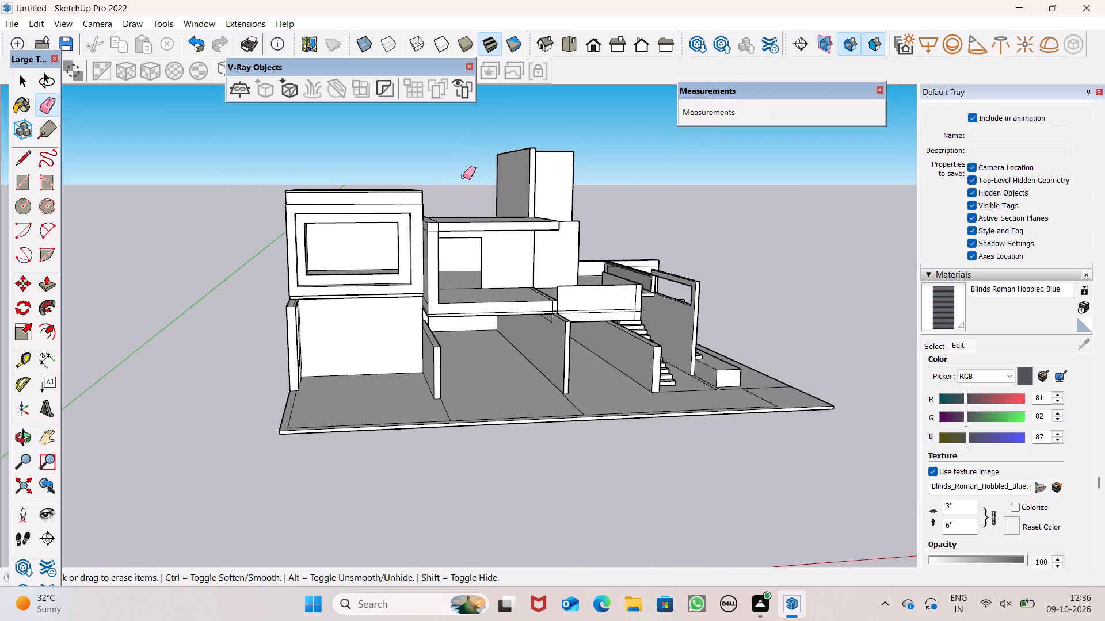
scroll(463, 179, "down", 4)
middle_click_drag(415, 194, 395, 337)
key("space")
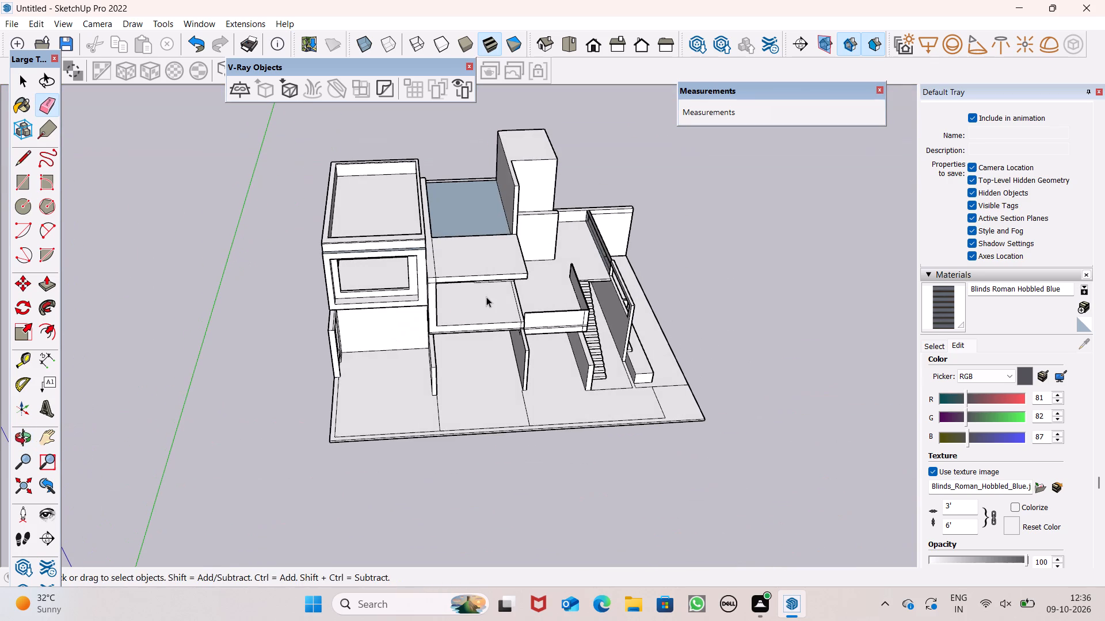
middle_click_drag(472, 281, 346, 326)
scroll(404, 197, "up", 5)
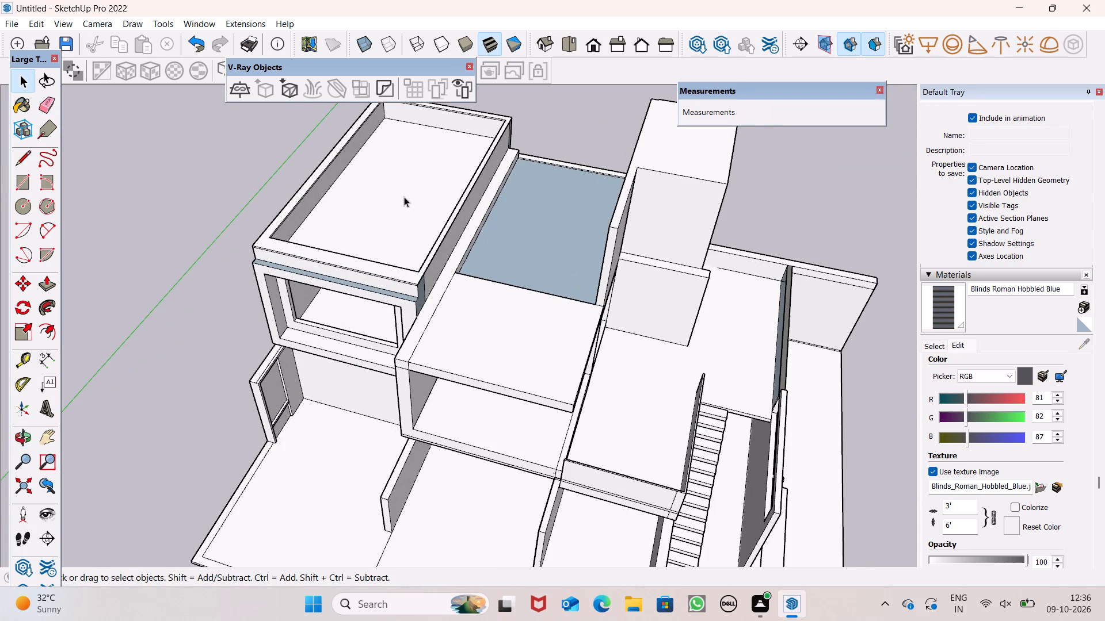
scroll(404, 197, "up", 1)
scroll(404, 197, "down", 1)
scroll(404, 197, "up", 4)
middle_click_drag(391, 223, 385, 250)
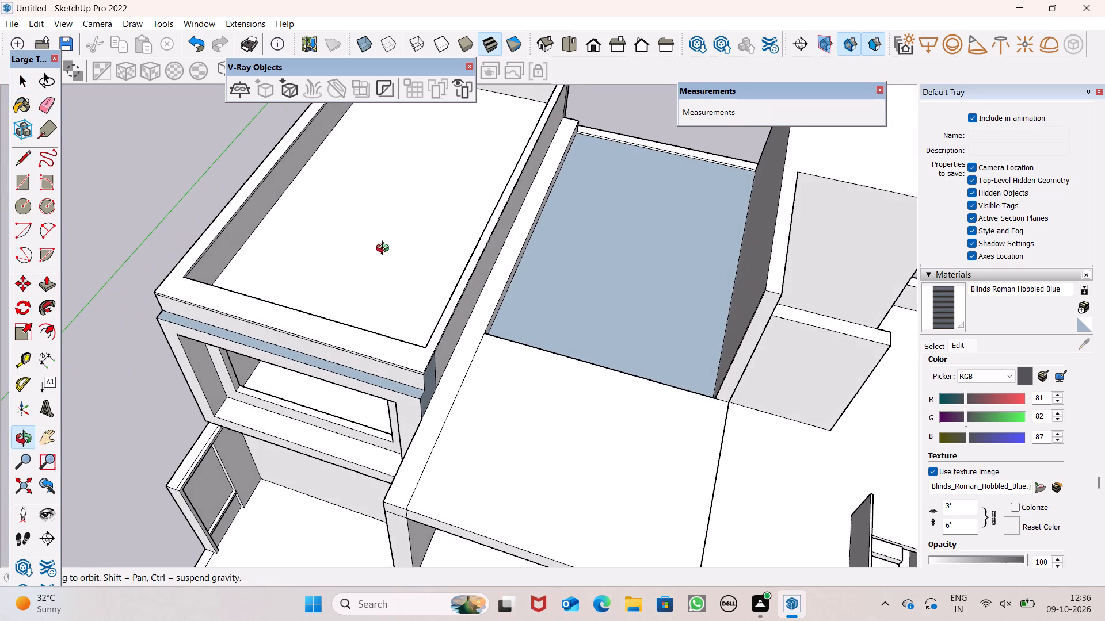
middle_click_drag(385, 250, 390, 251)
scroll(390, 250, "up", 2)
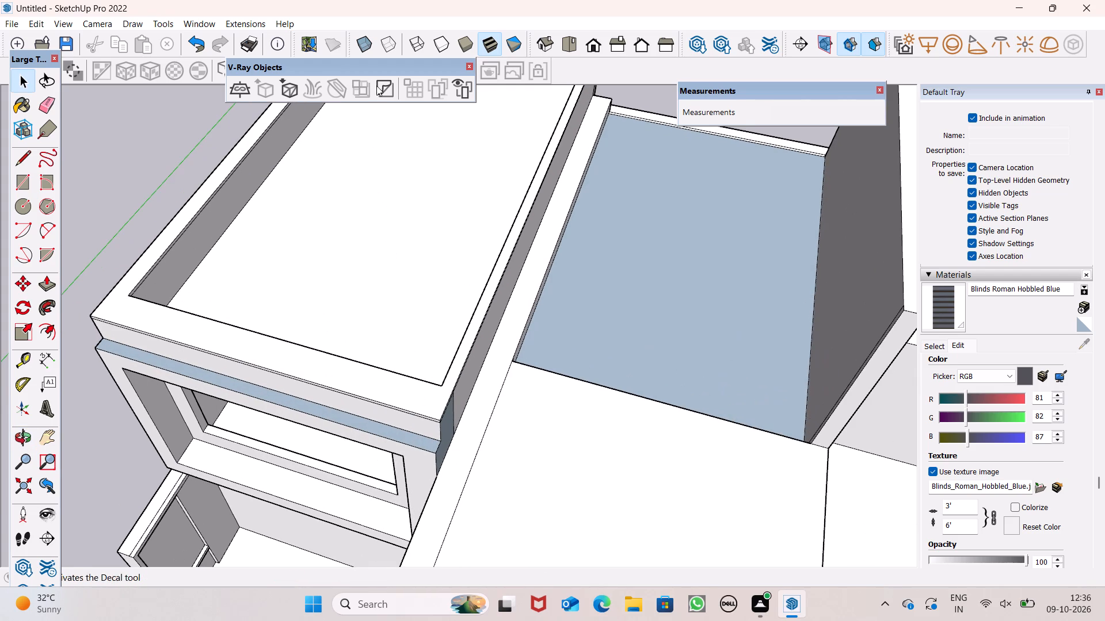
scroll(366, 206, "down", 3)
middle_click_drag(363, 235, 311, 264)
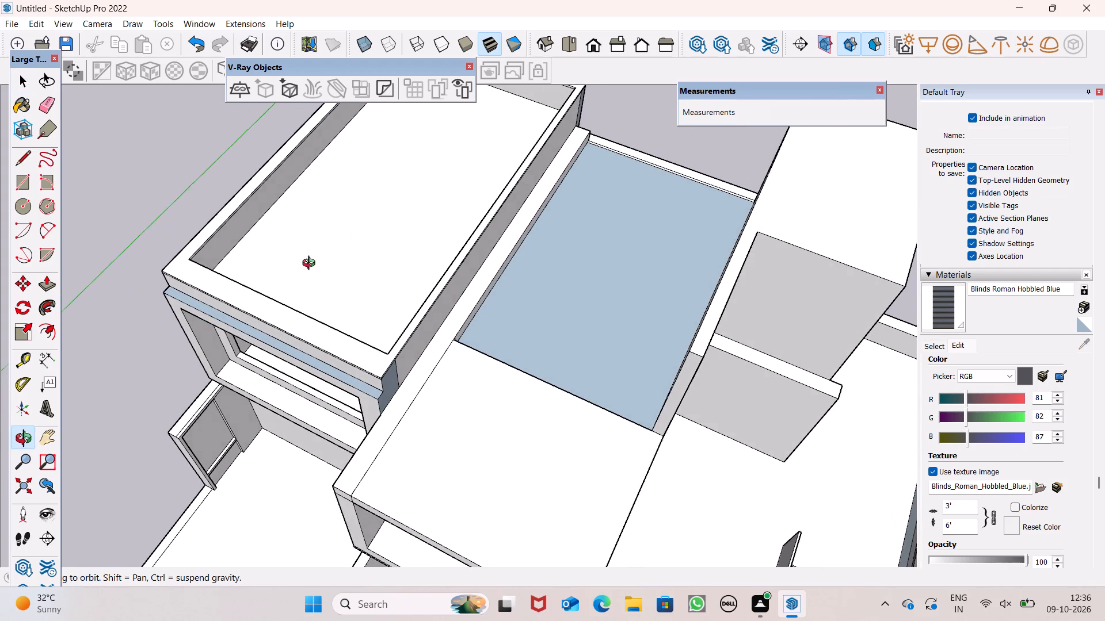
middle_click_drag(311, 264, 308, 264)
scroll(284, 244, "down", 1)
scroll(250, 250, "up", 7)
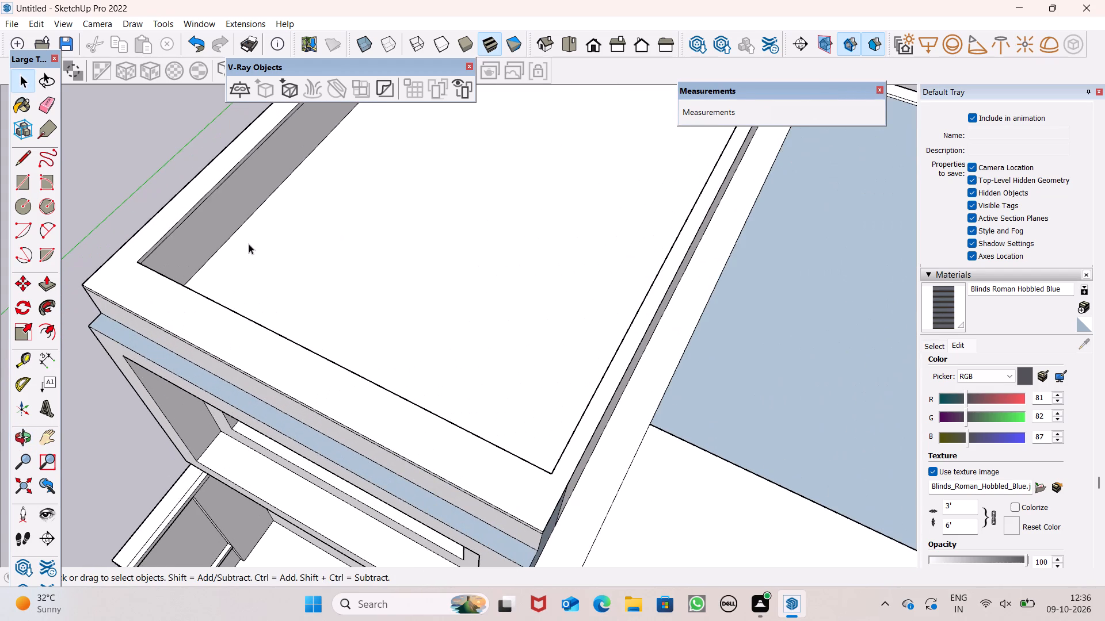
scroll(241, 225, "down", 1)
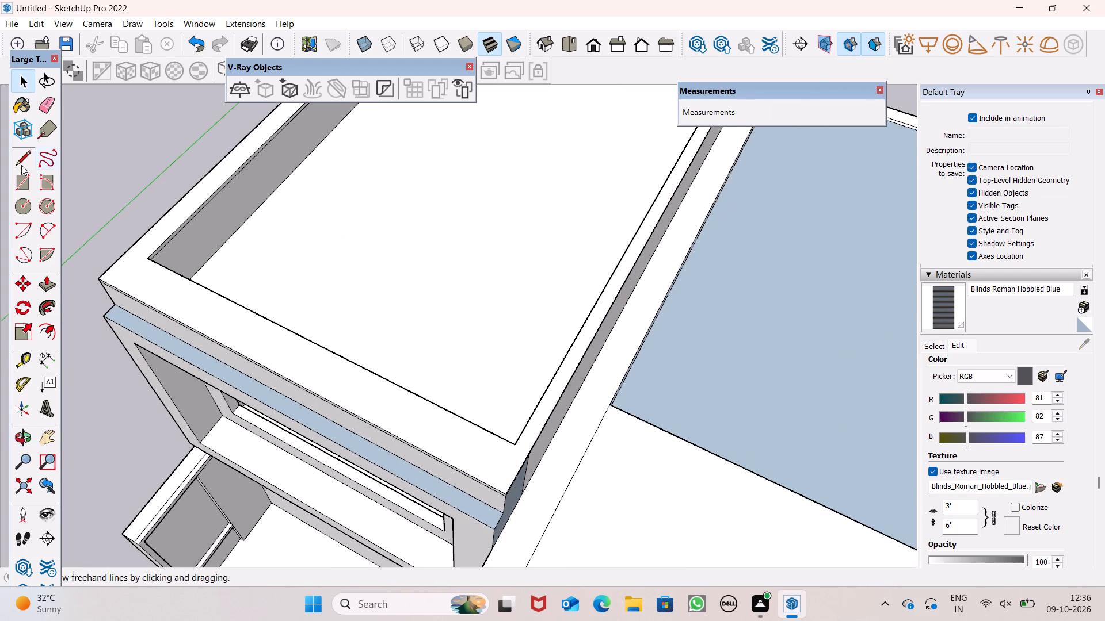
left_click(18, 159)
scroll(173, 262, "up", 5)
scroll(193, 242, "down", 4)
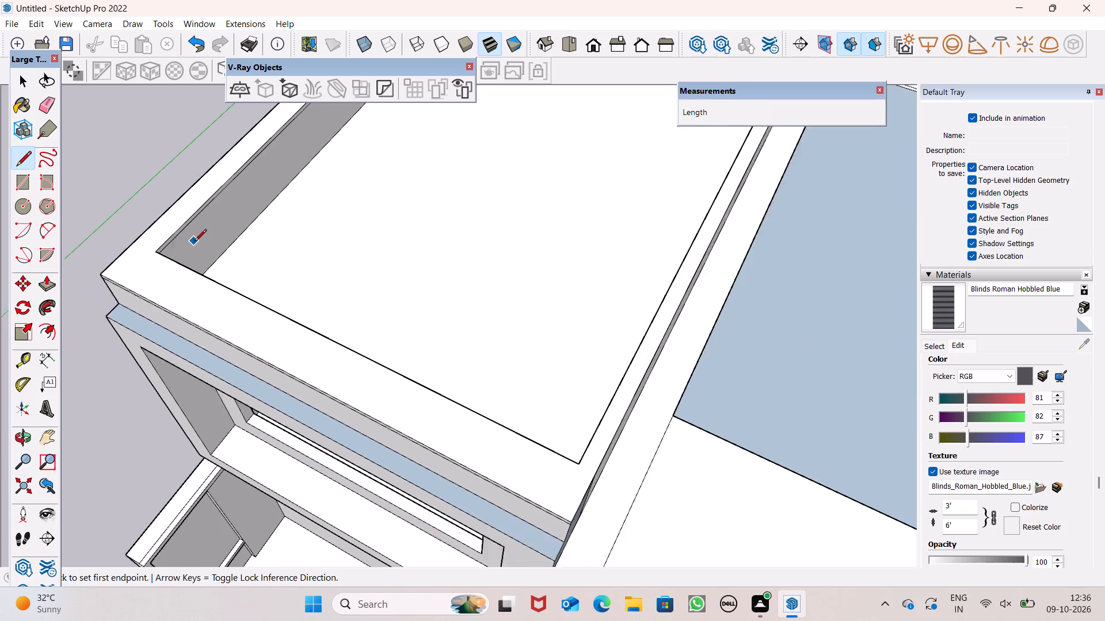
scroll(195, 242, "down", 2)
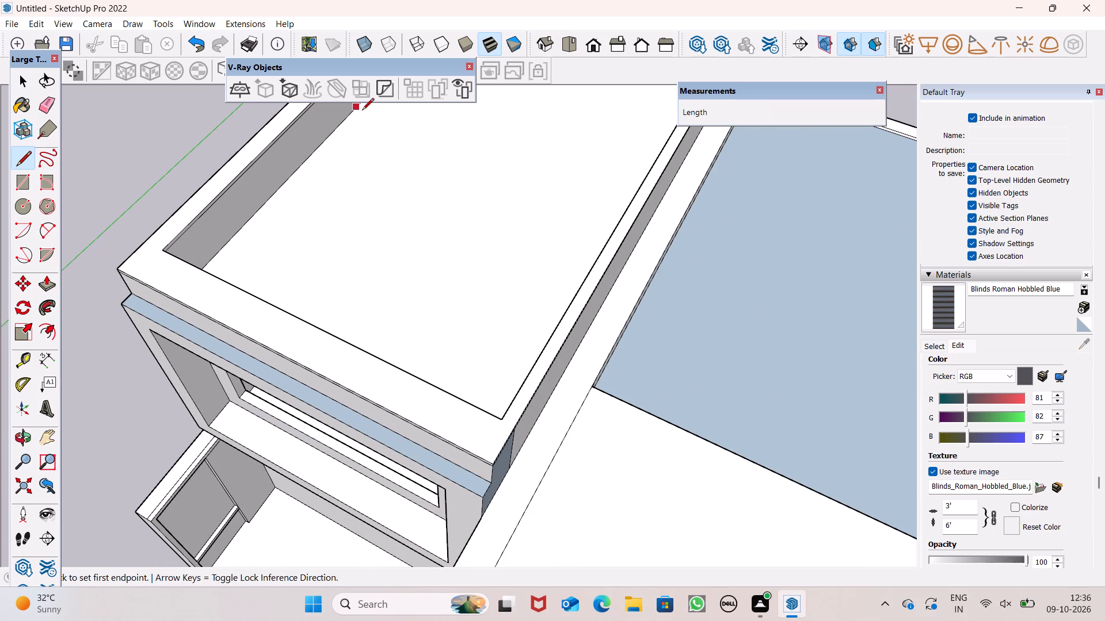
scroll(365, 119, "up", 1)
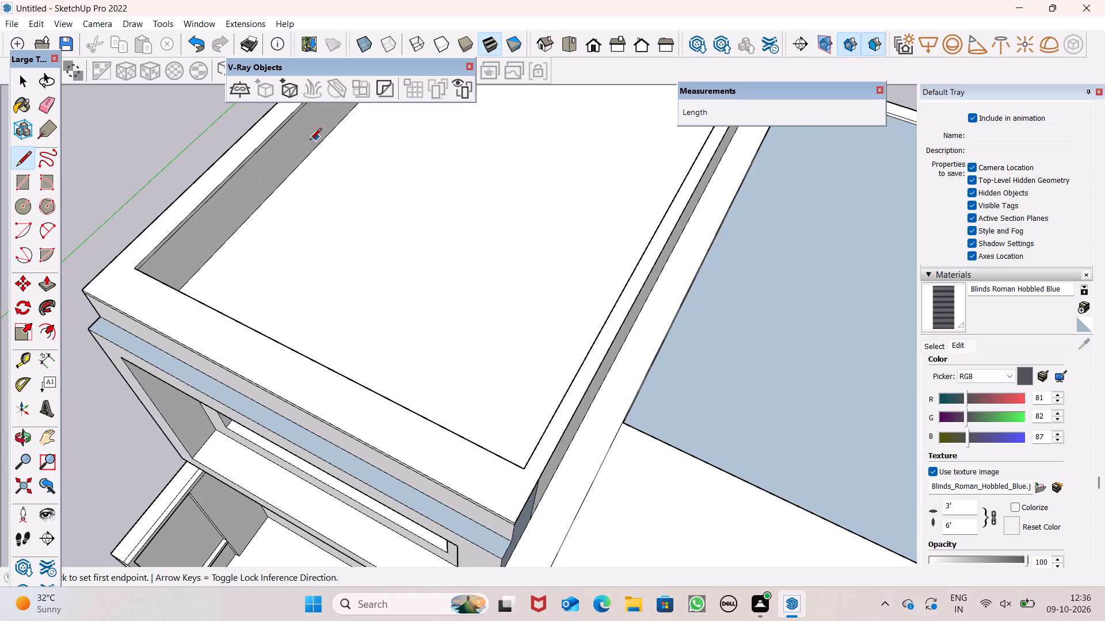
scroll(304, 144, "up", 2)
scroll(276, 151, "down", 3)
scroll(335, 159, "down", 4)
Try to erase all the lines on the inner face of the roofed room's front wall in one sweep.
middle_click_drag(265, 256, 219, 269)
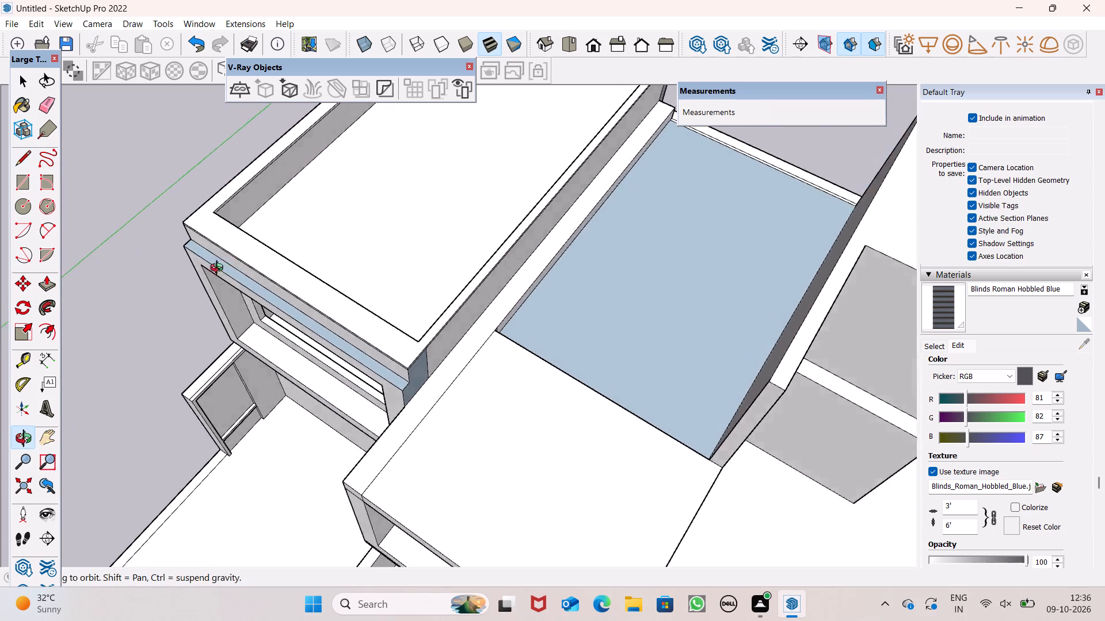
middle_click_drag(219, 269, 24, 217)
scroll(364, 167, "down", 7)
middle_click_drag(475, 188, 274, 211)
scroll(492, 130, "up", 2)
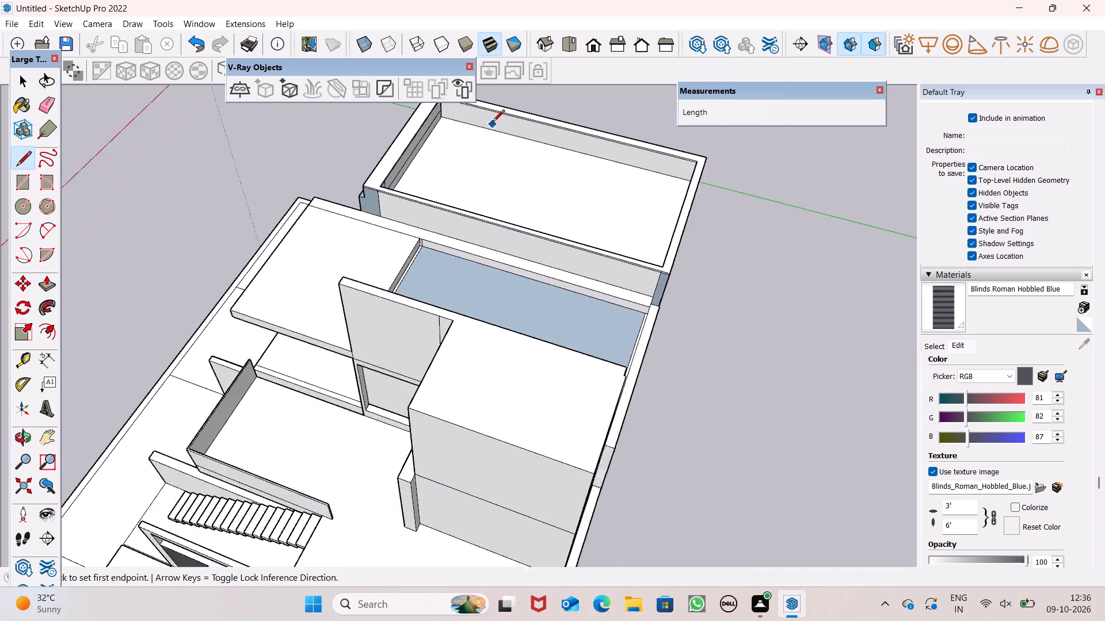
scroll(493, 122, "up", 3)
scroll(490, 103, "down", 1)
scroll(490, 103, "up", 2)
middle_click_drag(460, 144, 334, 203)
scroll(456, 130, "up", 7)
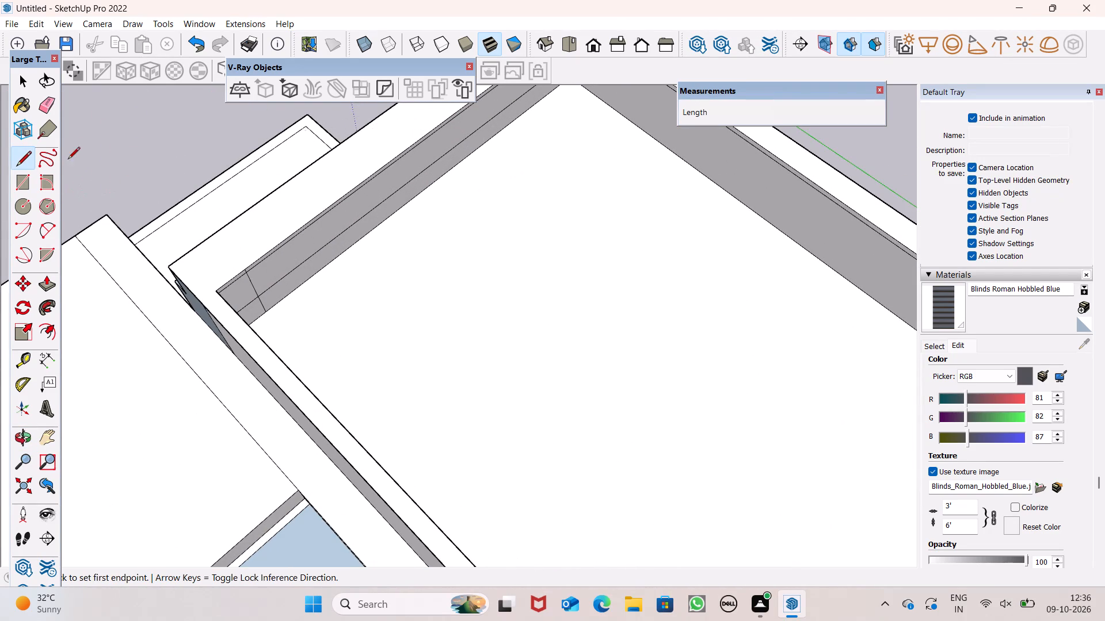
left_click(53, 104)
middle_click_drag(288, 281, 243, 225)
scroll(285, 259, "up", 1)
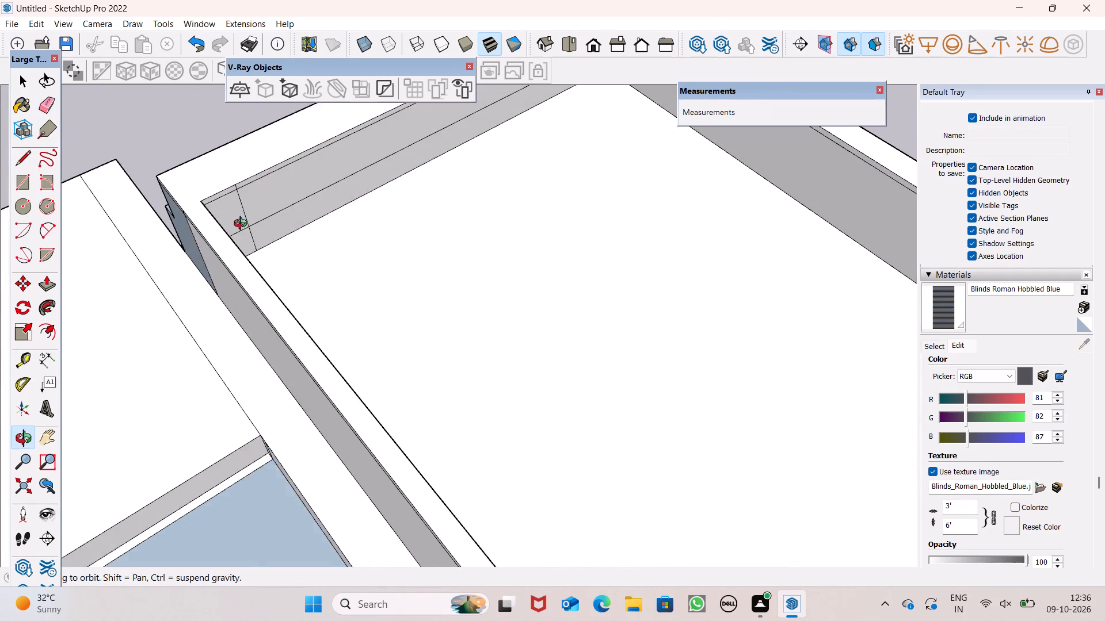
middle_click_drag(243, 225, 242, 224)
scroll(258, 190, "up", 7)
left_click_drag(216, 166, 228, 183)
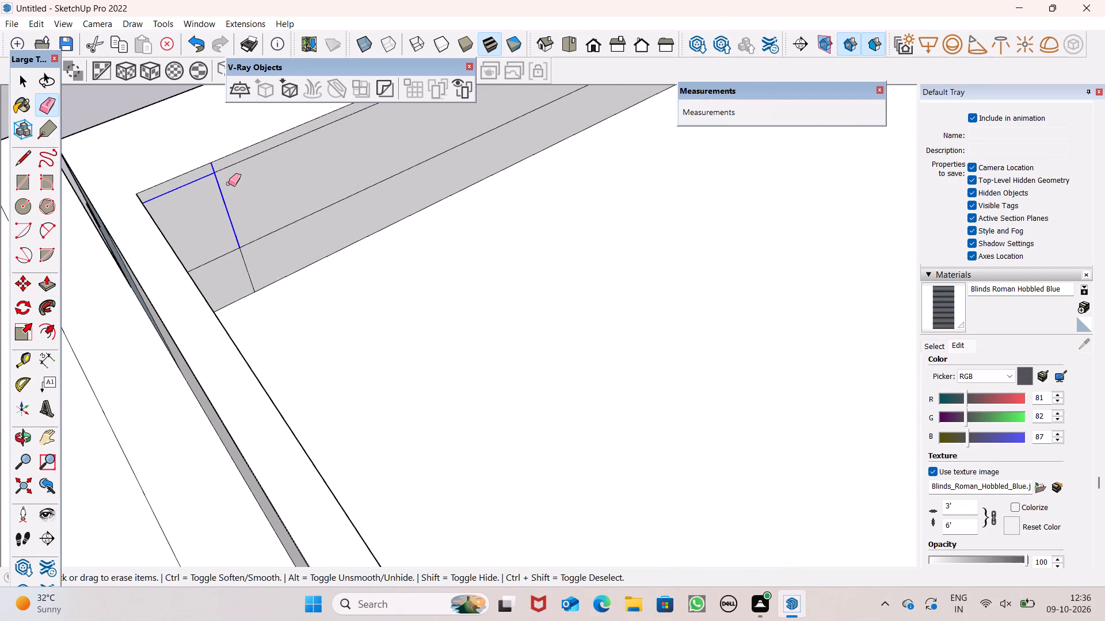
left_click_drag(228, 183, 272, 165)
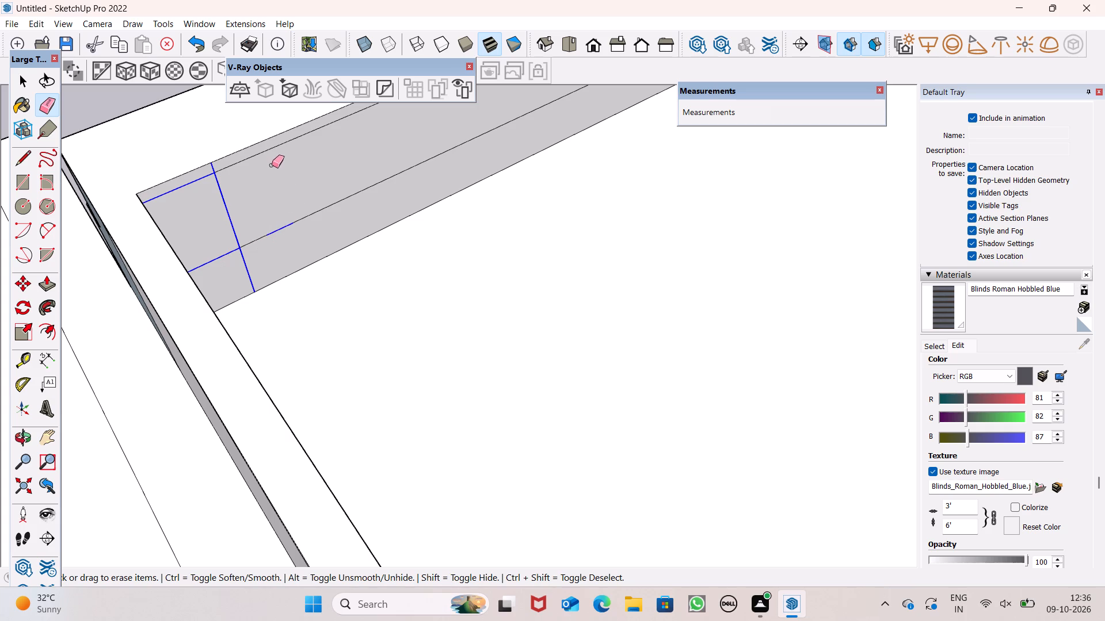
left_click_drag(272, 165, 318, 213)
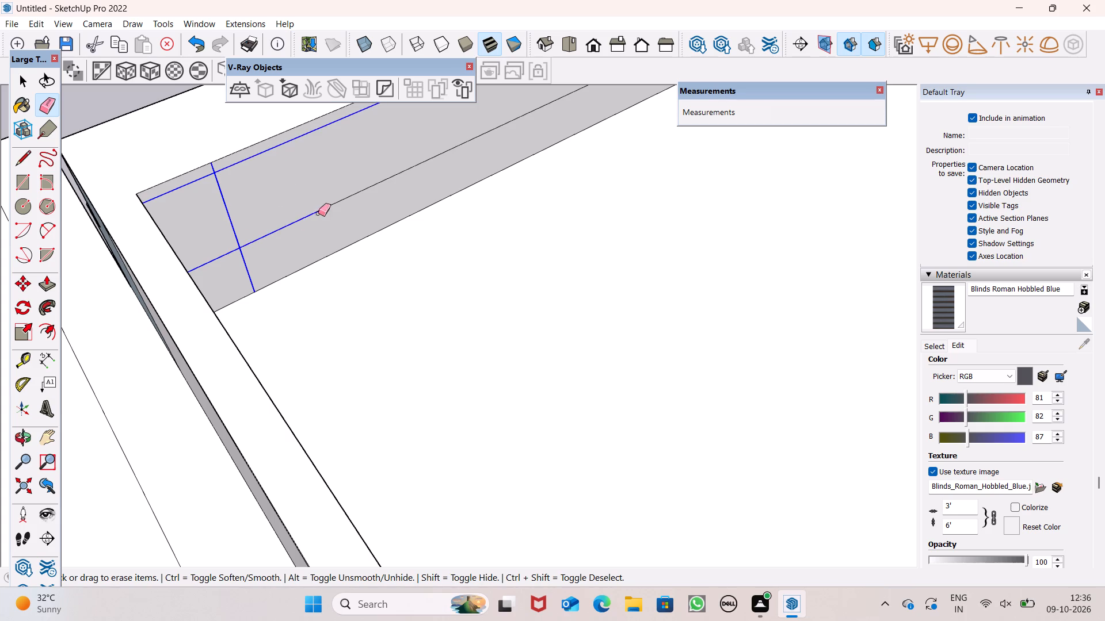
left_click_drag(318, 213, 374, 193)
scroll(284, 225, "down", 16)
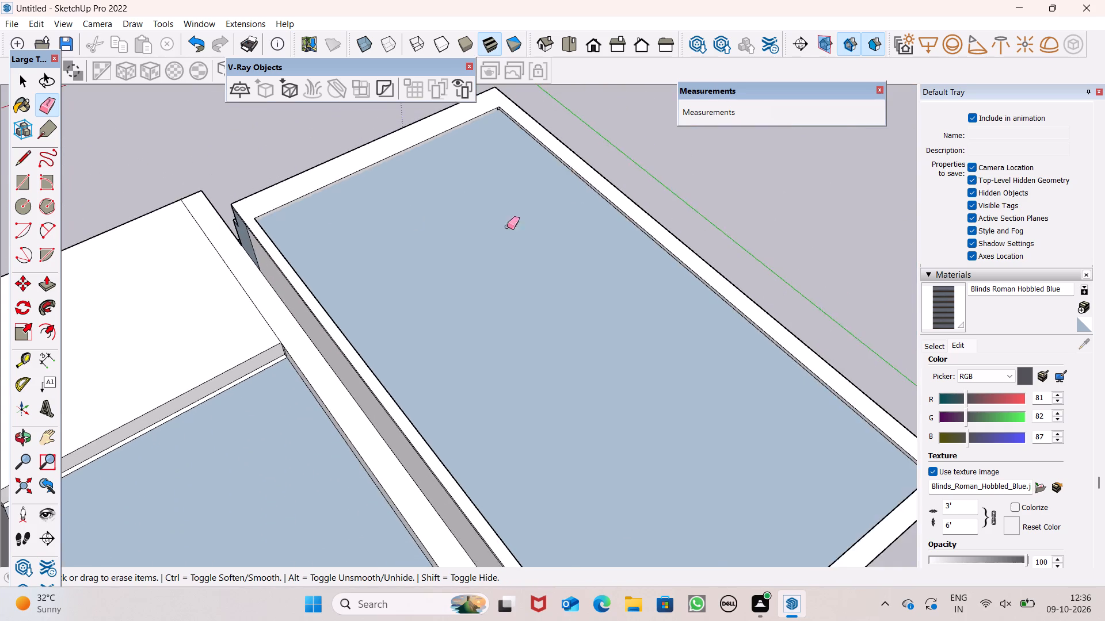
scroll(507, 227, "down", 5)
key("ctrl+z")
Erase the long horizontal seam and the crossing short vertical line from the front wall's inner face above the slab.
scroll(636, 174, "up", 5)
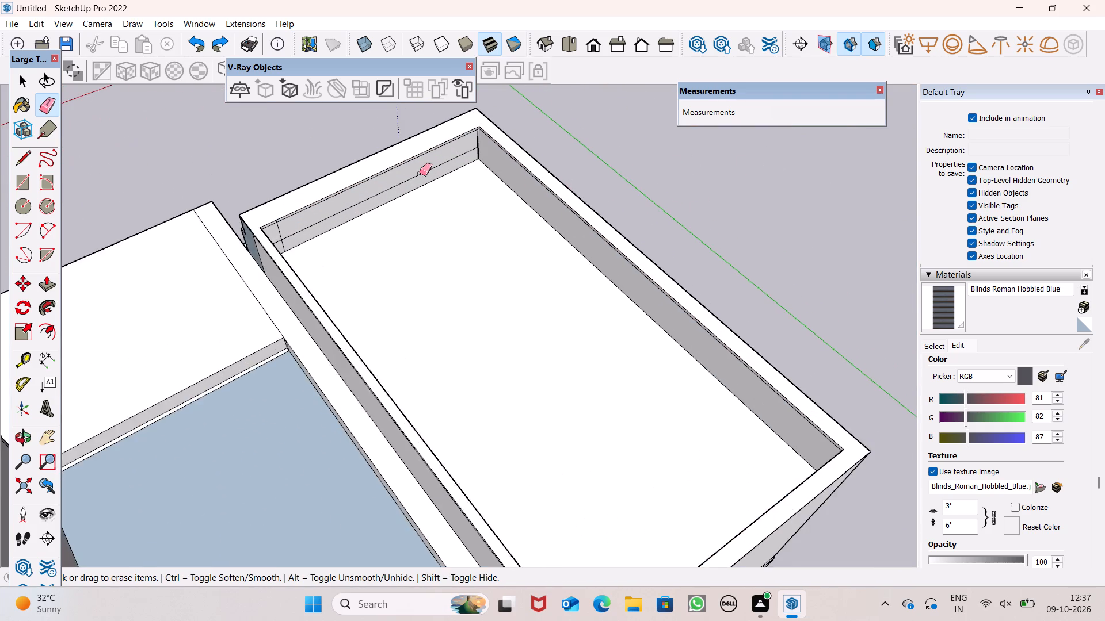
scroll(367, 160, "up", 6)
scroll(359, 156, "down", 1)
scroll(359, 156, "up", 1)
left_click_drag(134, 302, 131, 310)
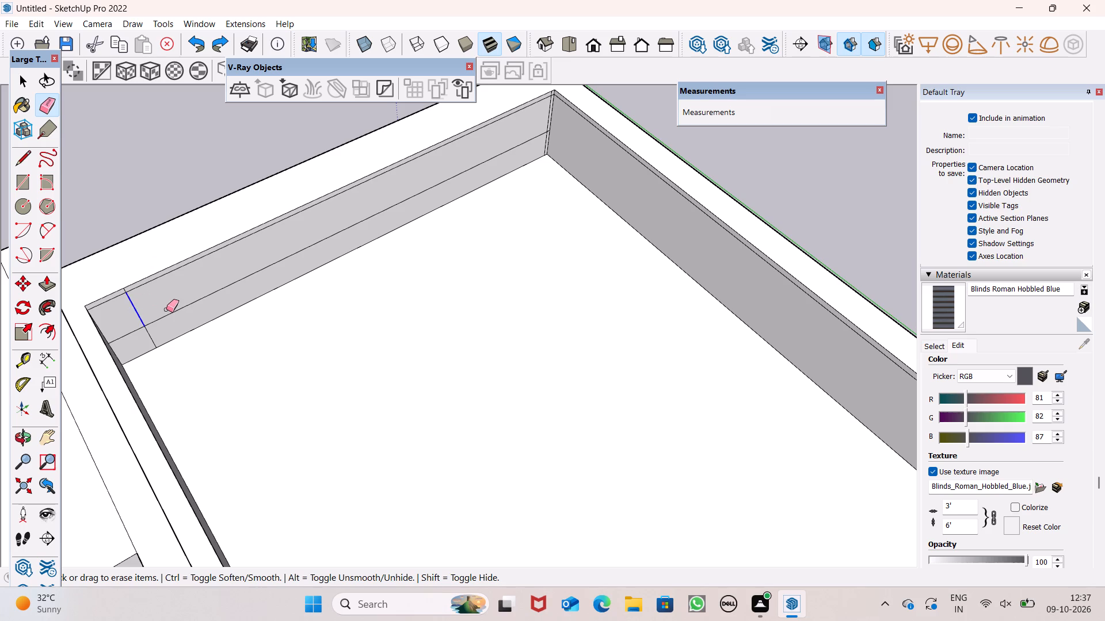
left_click_drag(169, 309, 172, 316)
left_click_drag(200, 292, 208, 297)
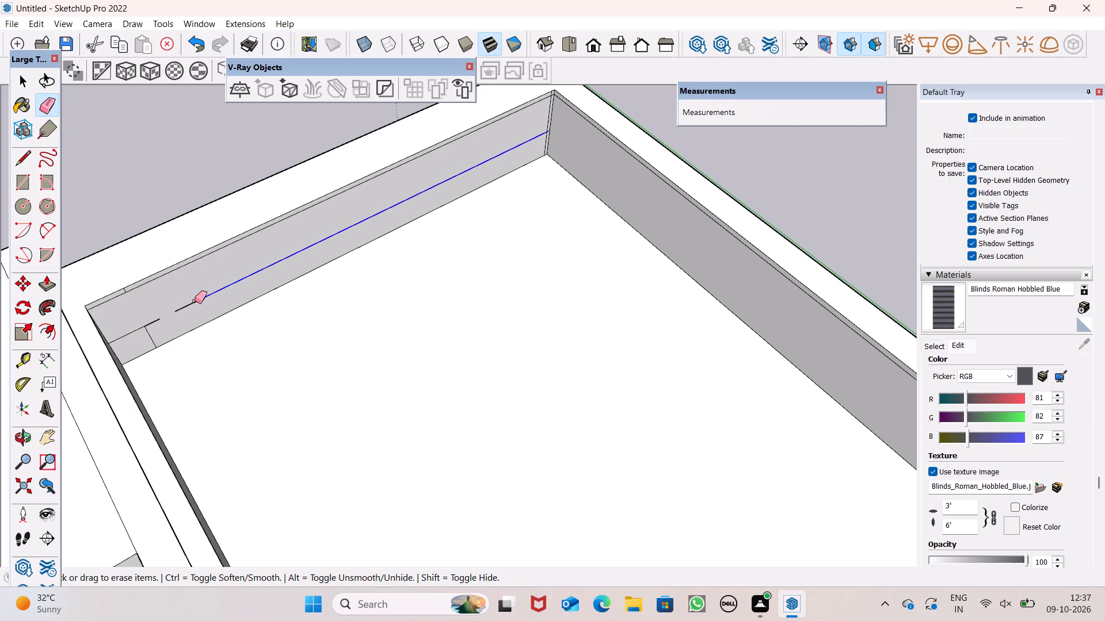
left_click_drag(159, 320, 165, 321)
left_click_drag(185, 304, 189, 309)
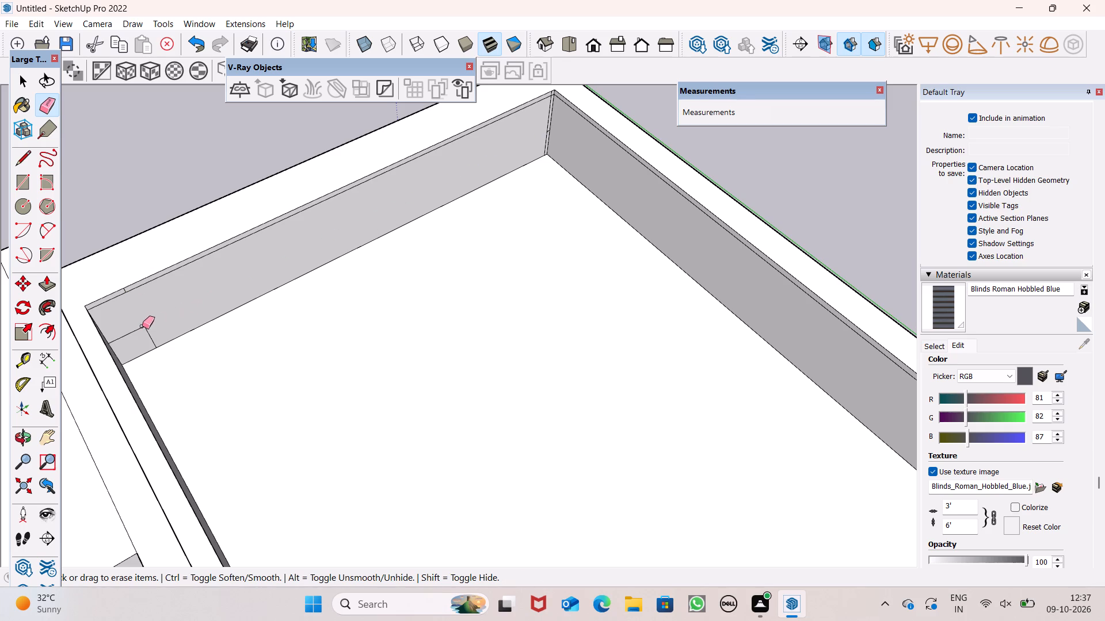
left_click(140, 328)
left_click(150, 331)
Erase the short vertical stub in the narrow strip at the top of the front wall's inner face.
scroll(289, 236, "down", 4)
scroll(189, 264, "up", 4)
scroll(184, 267, "down", 1)
scroll(184, 267, "up", 8)
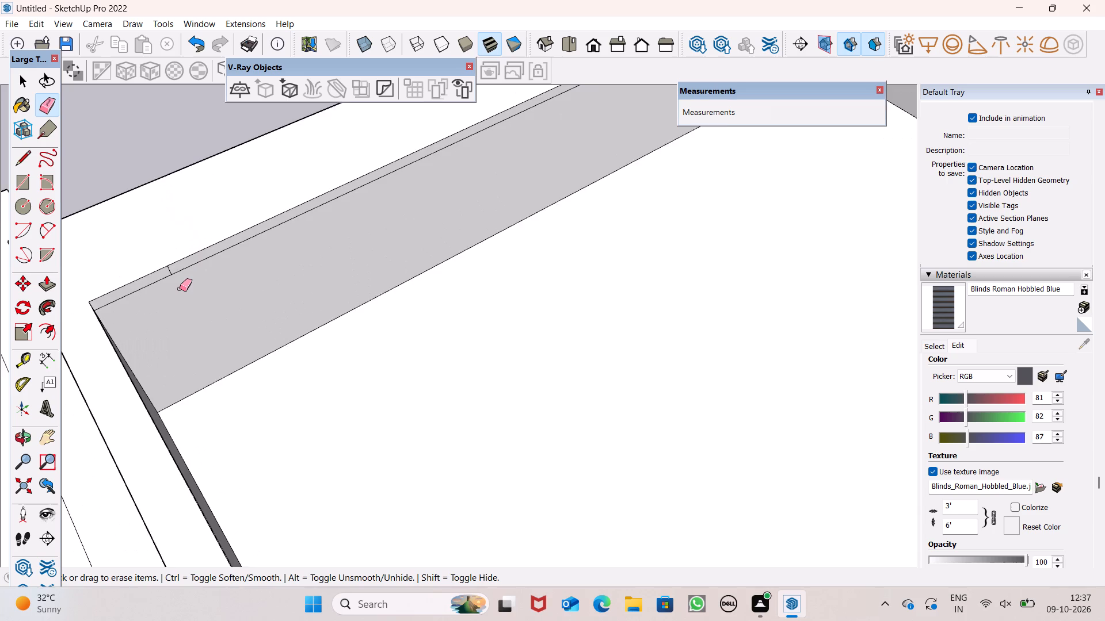
scroll(180, 289, "up", 7)
left_click(162, 264)
left_click_drag(175, 263, 167, 265)
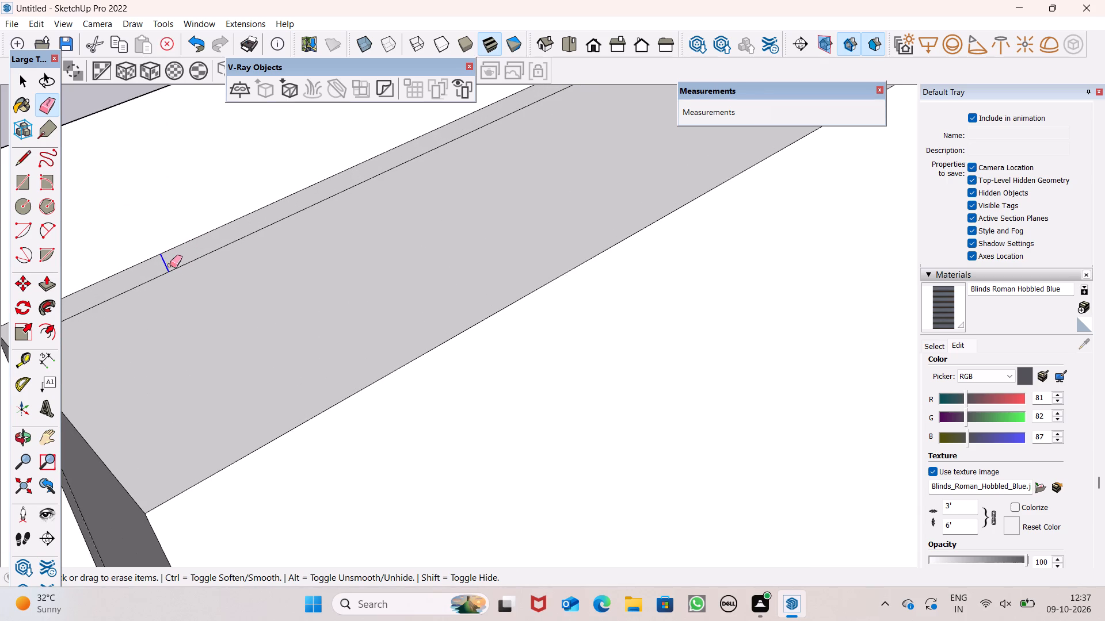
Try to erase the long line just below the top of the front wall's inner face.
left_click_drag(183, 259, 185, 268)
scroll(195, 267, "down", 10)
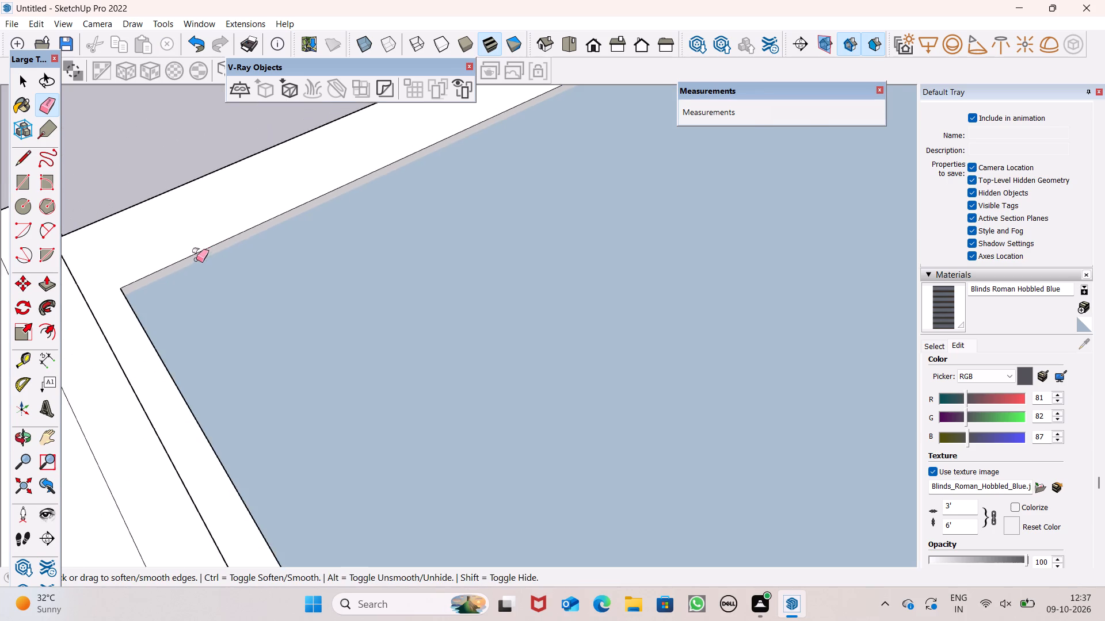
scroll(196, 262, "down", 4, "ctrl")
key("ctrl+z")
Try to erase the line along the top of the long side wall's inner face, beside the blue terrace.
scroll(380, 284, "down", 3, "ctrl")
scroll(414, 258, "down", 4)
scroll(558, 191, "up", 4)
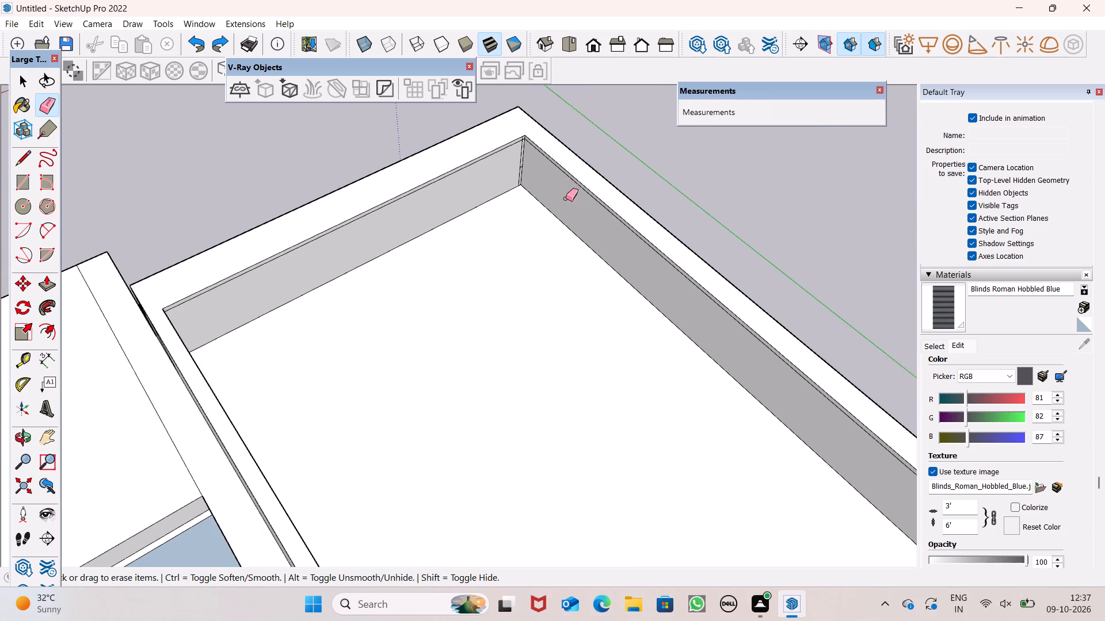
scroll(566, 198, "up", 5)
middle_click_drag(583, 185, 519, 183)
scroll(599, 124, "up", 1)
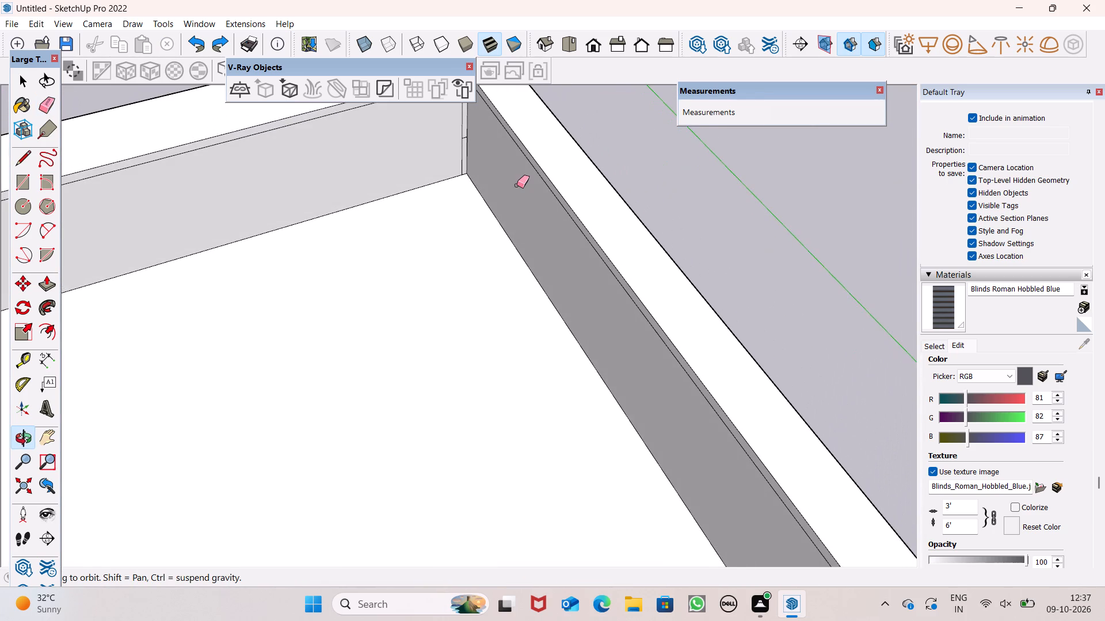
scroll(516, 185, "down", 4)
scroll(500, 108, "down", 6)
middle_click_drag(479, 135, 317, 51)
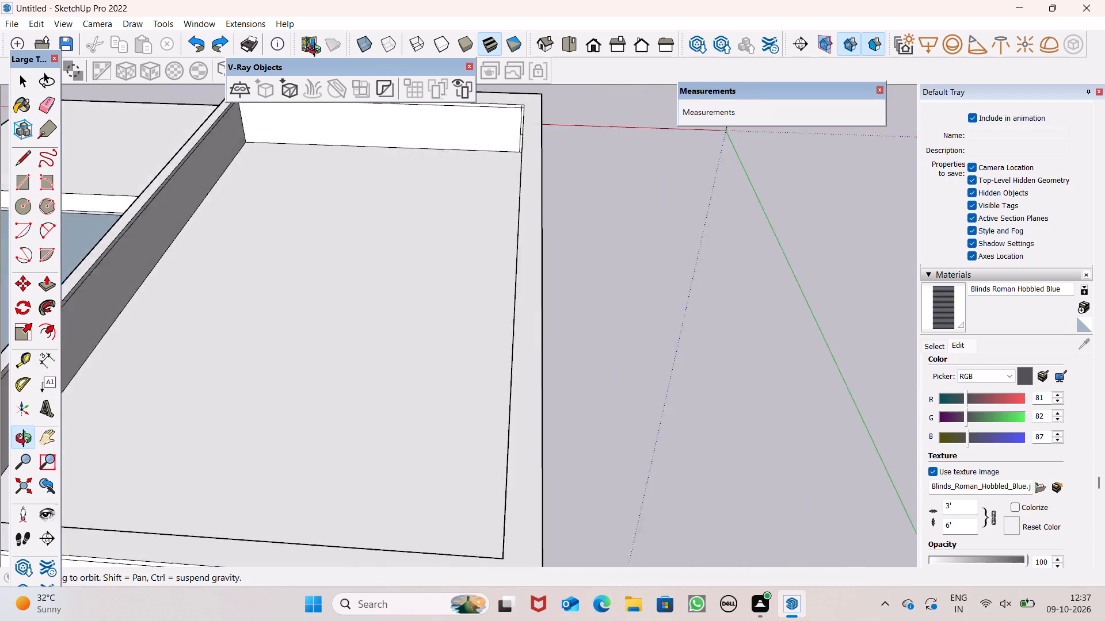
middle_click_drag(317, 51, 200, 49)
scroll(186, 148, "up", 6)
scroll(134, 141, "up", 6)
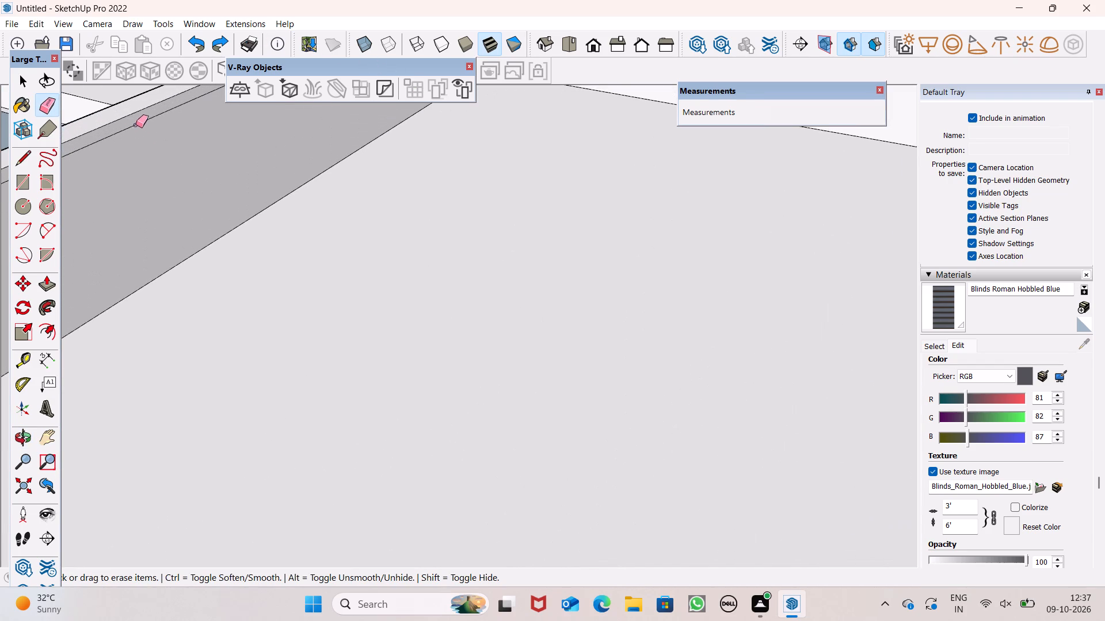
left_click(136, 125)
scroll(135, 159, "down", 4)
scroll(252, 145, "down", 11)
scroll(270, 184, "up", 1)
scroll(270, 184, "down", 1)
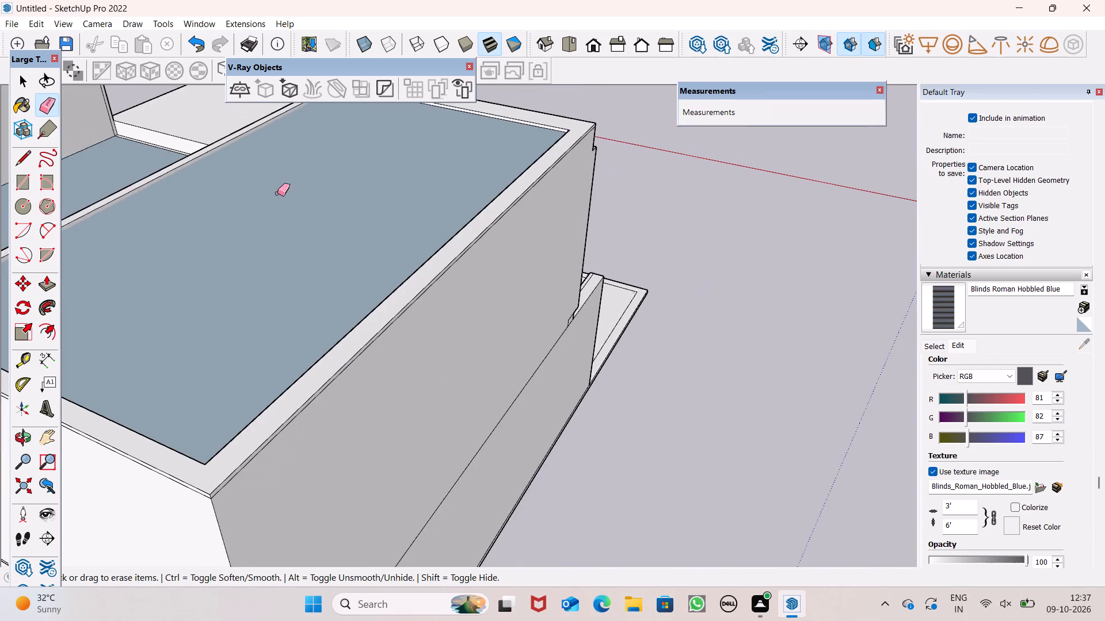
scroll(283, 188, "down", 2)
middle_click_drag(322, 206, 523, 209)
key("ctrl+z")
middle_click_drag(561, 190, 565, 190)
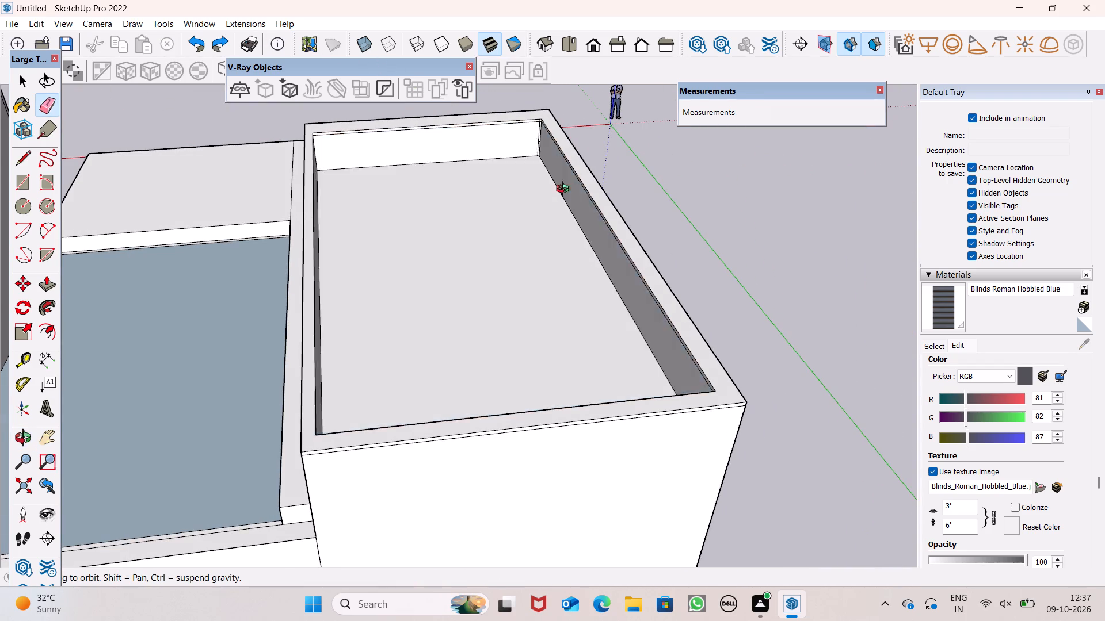
Pull the front wall's inner face above the roof slab inward by 1' 1 13/16" with Push/Pull.
middle_click_drag(565, 190, 586, 117)
scroll(429, 125, "up", 5)
scroll(366, 148, "up", 4)
middle_click_drag(356, 148, 348, 145)
scroll(356, 148, "up", 1)
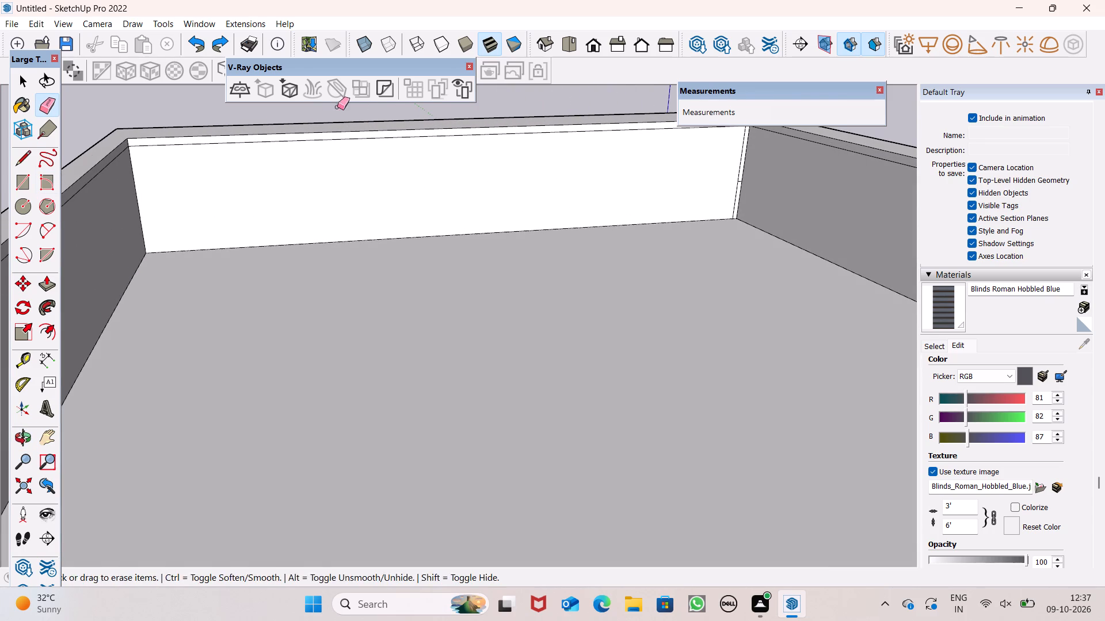
left_click_drag(47, 281, 52, 279)
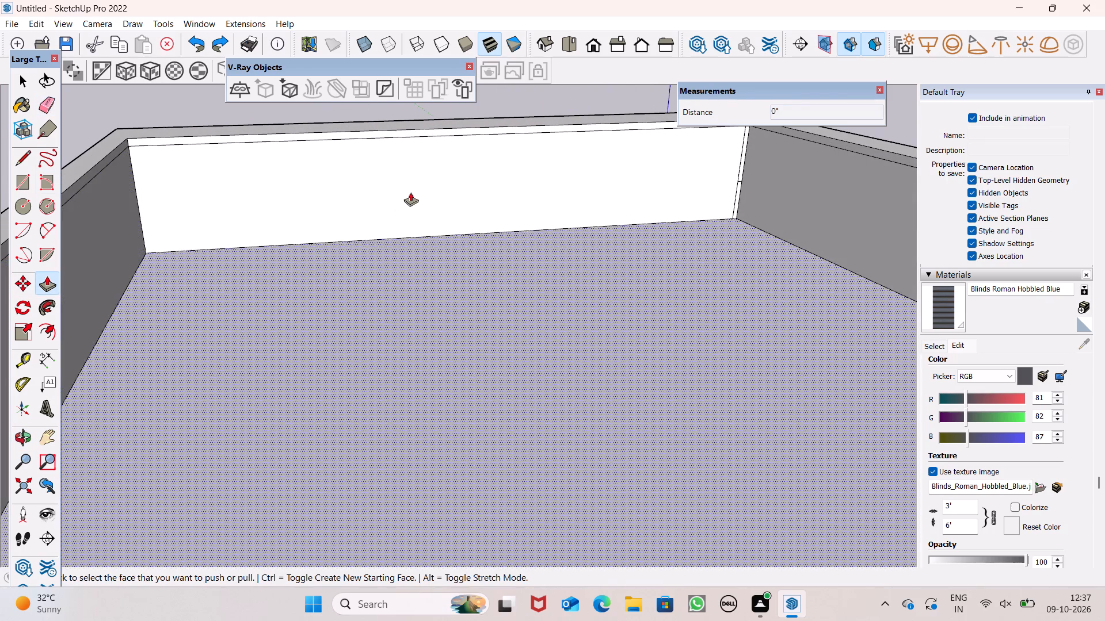
left_click_drag(410, 191, 413, 205)
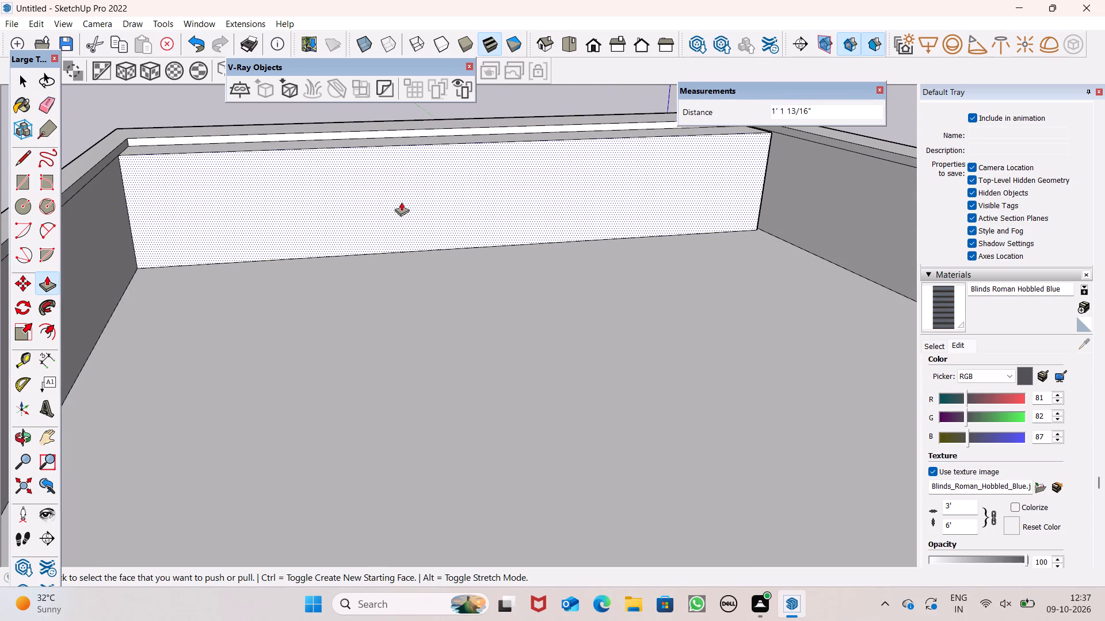
Pull the narrow recessed strip above the front wall's inner face inward by 1' 1 13/16", flush with the thickened wall.
middle_click_drag(406, 130, 405, 228)
scroll(380, 213, "up", 2)
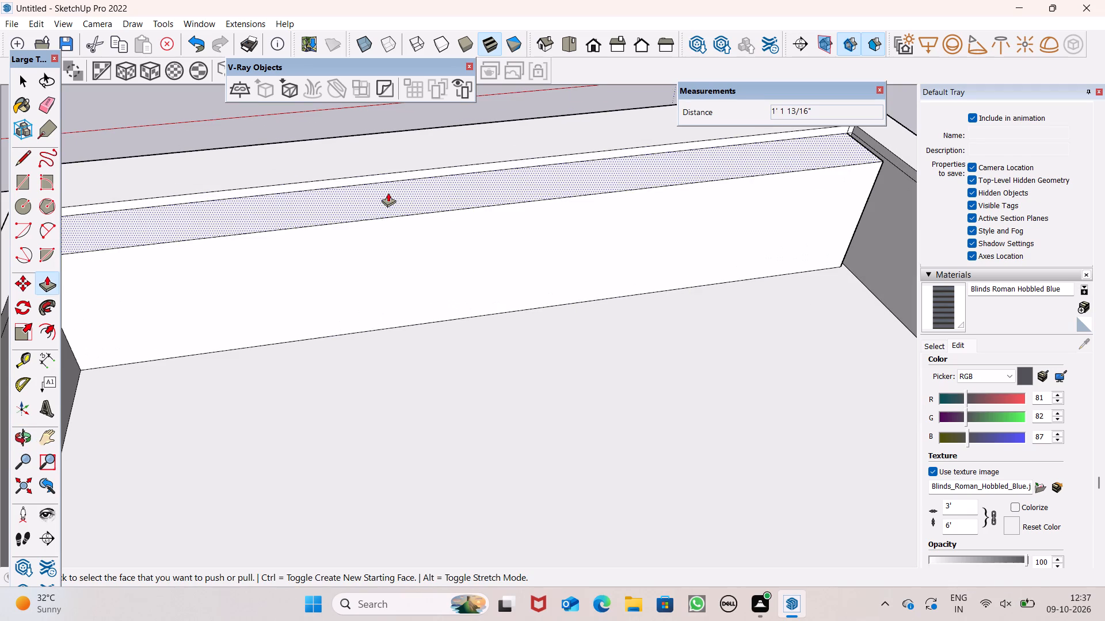
left_click_drag(394, 174, 399, 205)
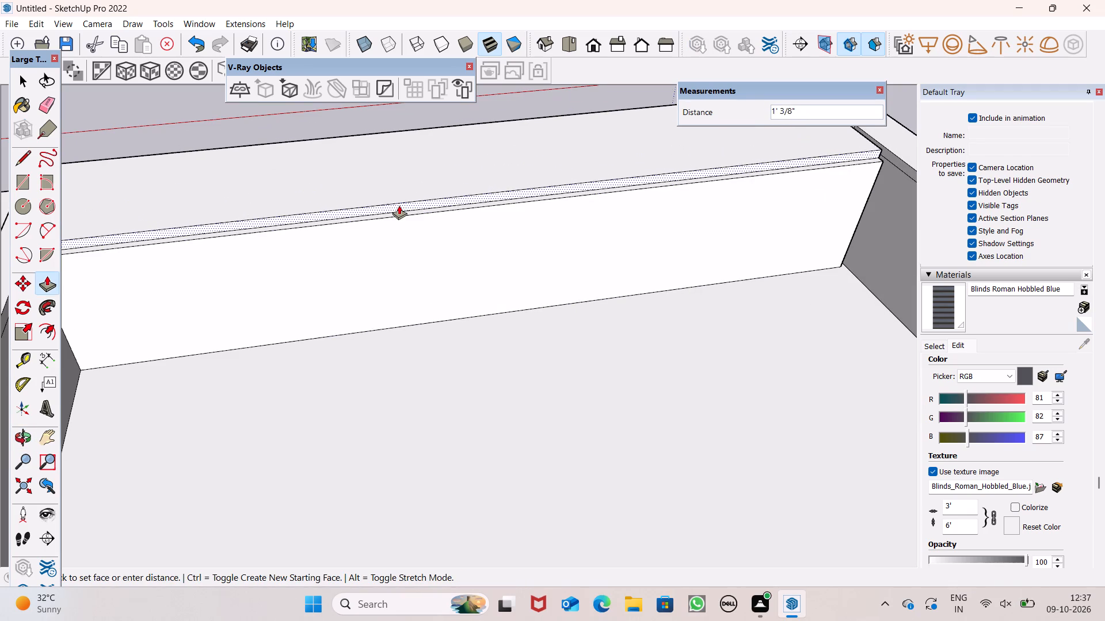
left_click_drag(399, 205, 399, 222)
scroll(439, 149, "up", 1)
scroll(439, 149, "down", 9)
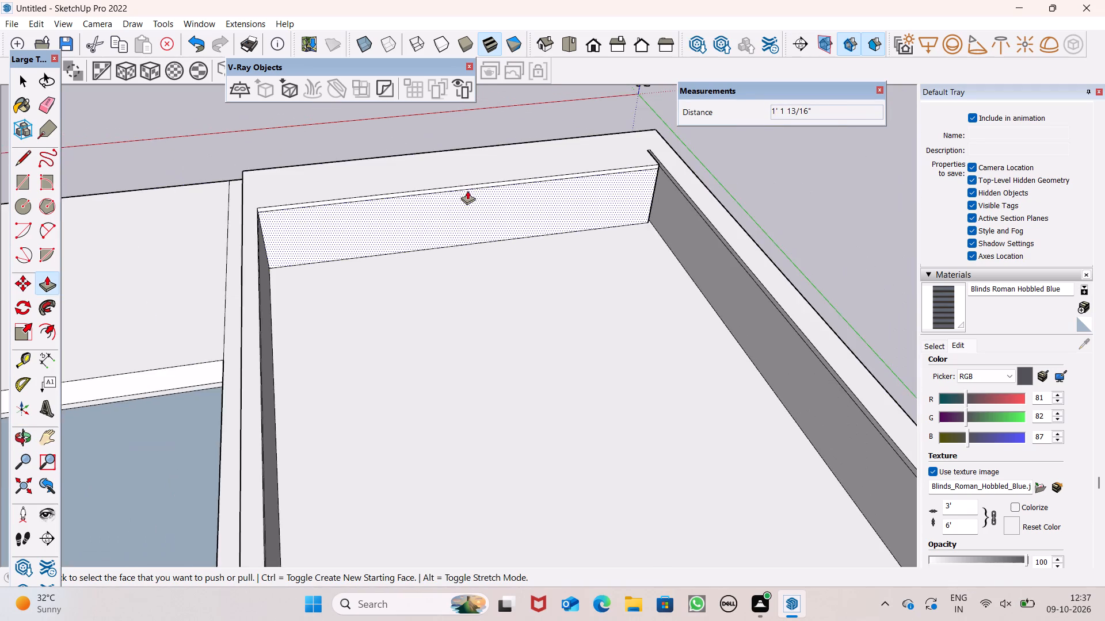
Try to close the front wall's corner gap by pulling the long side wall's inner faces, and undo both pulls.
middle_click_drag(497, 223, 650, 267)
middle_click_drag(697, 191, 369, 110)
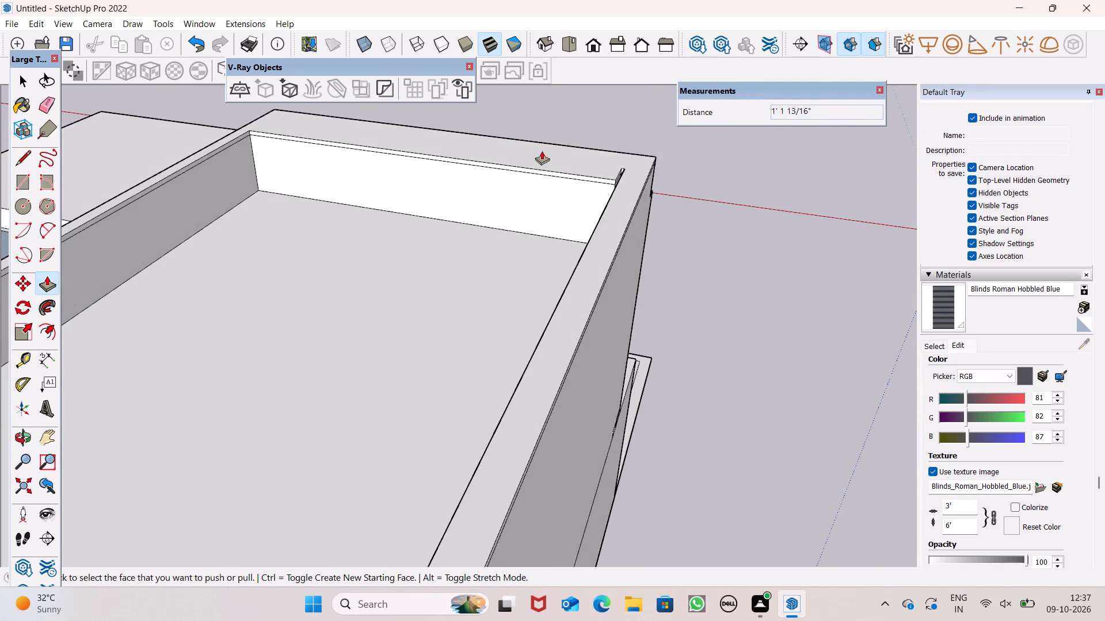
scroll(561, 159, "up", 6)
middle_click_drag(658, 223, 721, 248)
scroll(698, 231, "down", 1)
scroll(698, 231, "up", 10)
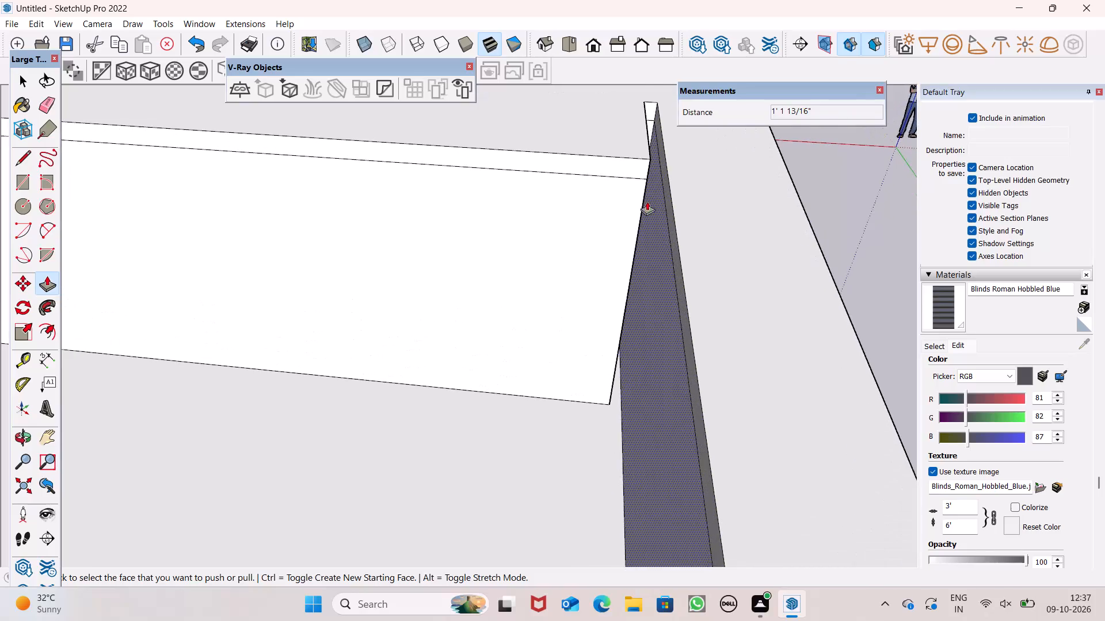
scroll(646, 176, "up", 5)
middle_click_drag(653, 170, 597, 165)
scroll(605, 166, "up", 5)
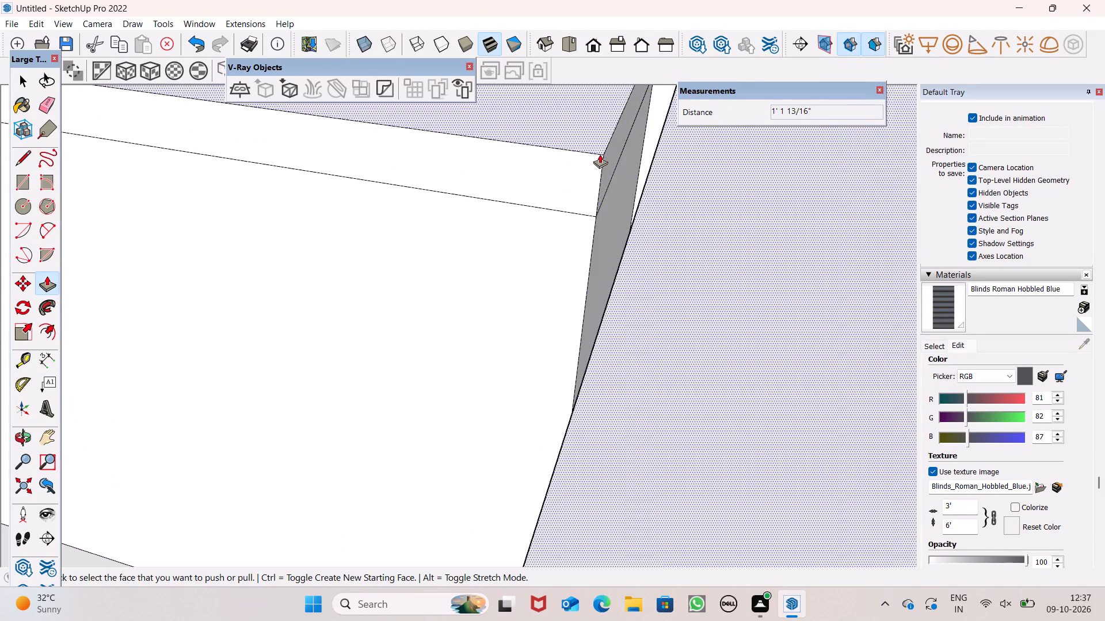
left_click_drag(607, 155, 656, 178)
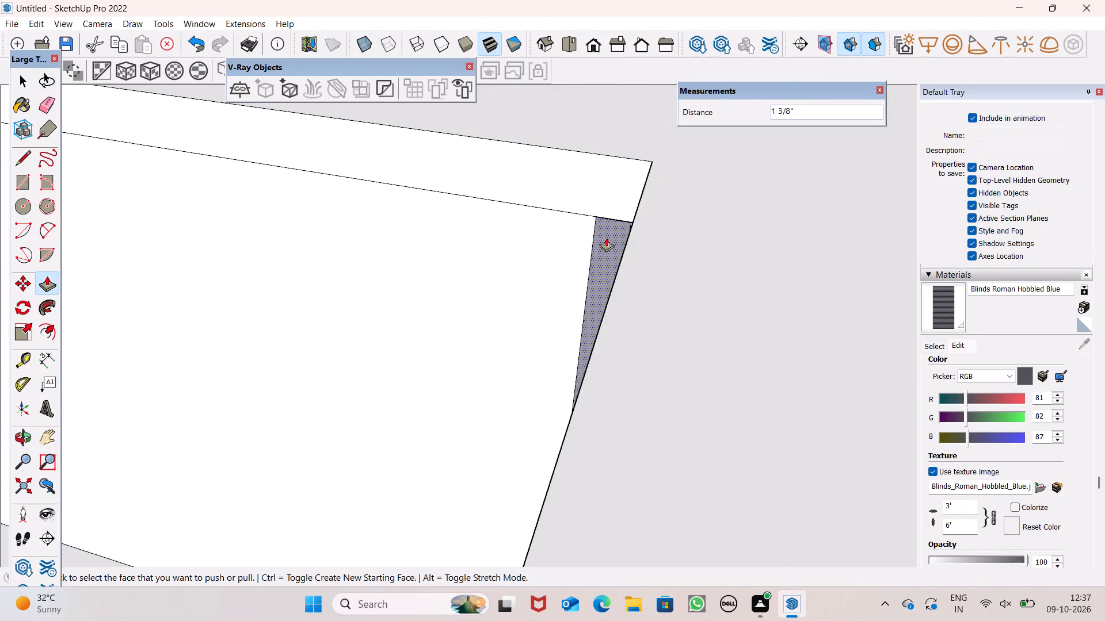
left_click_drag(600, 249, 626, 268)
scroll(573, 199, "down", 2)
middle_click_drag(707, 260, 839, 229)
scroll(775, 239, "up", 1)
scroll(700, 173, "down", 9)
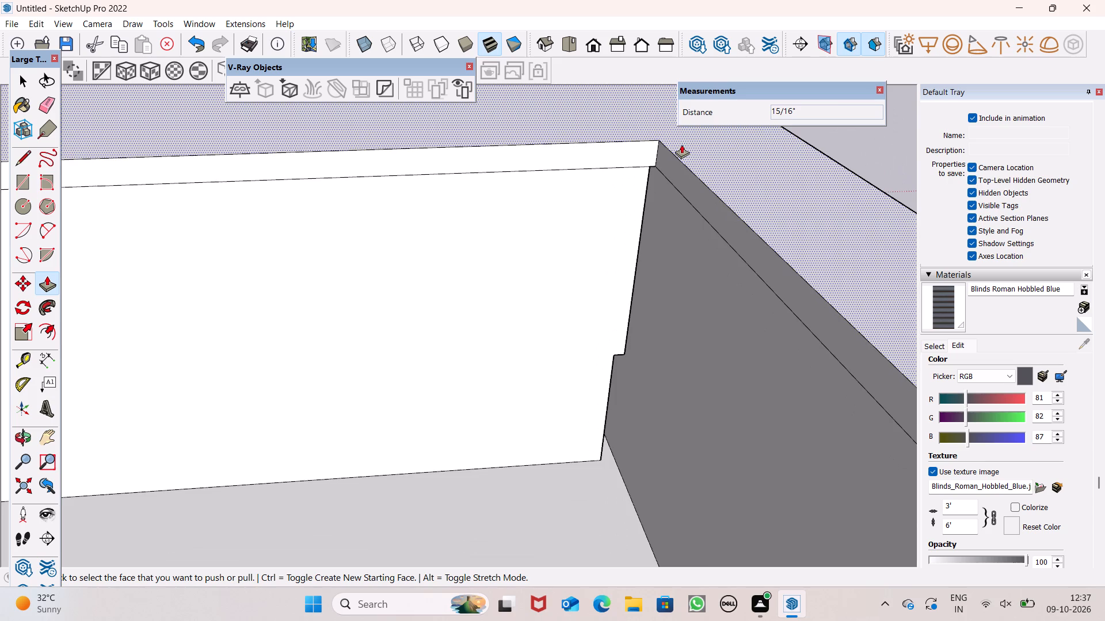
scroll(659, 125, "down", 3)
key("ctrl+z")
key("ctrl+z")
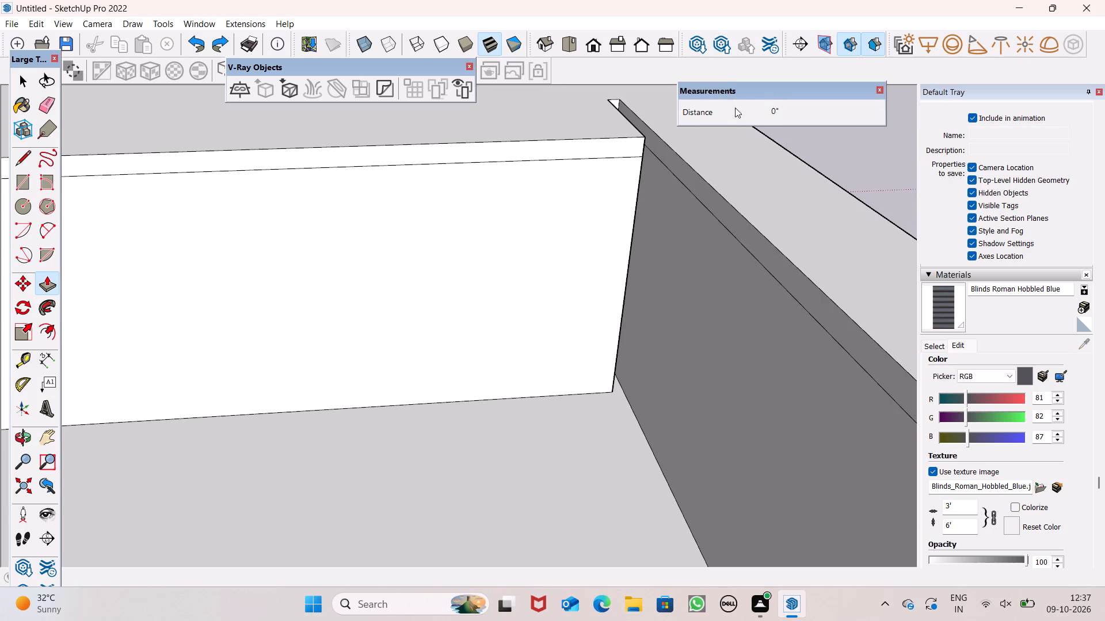
Pull the narrow recessed strips in the front wall's corner gap inward by 1' 1 13/16", flush with its inner face.
scroll(712, 122, "up", 1)
scroll(651, 121, "up", 6)
left_click_drag(597, 92, 600, 210)
middle_click_drag(655, 190, 633, 123)
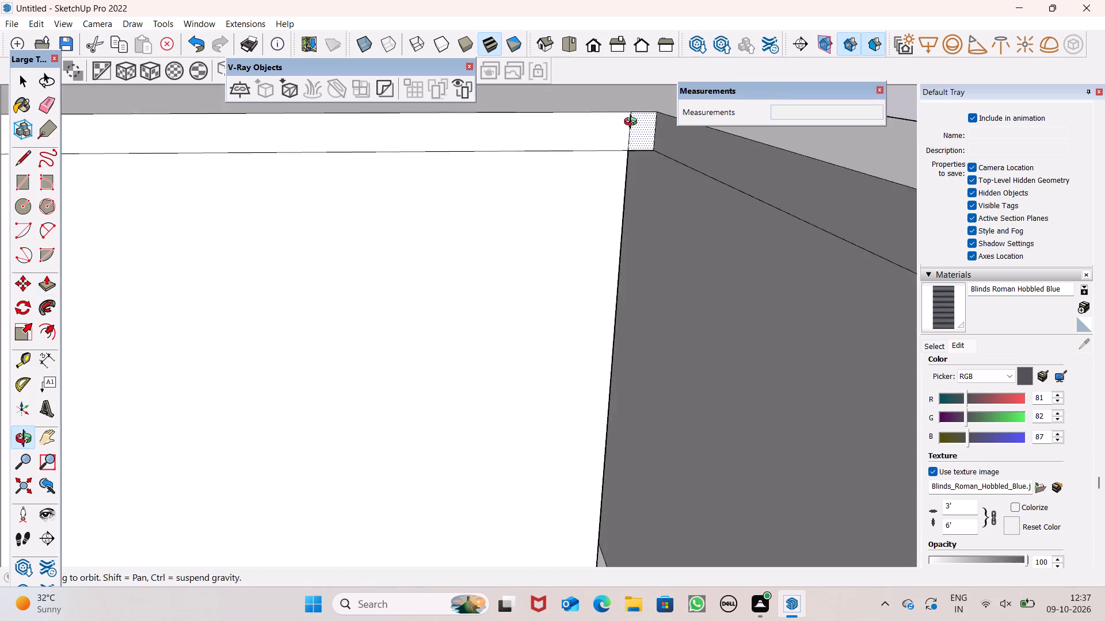
middle_click_drag(633, 123, 571, 106)
left_click_drag(593, 228, 562, 293)
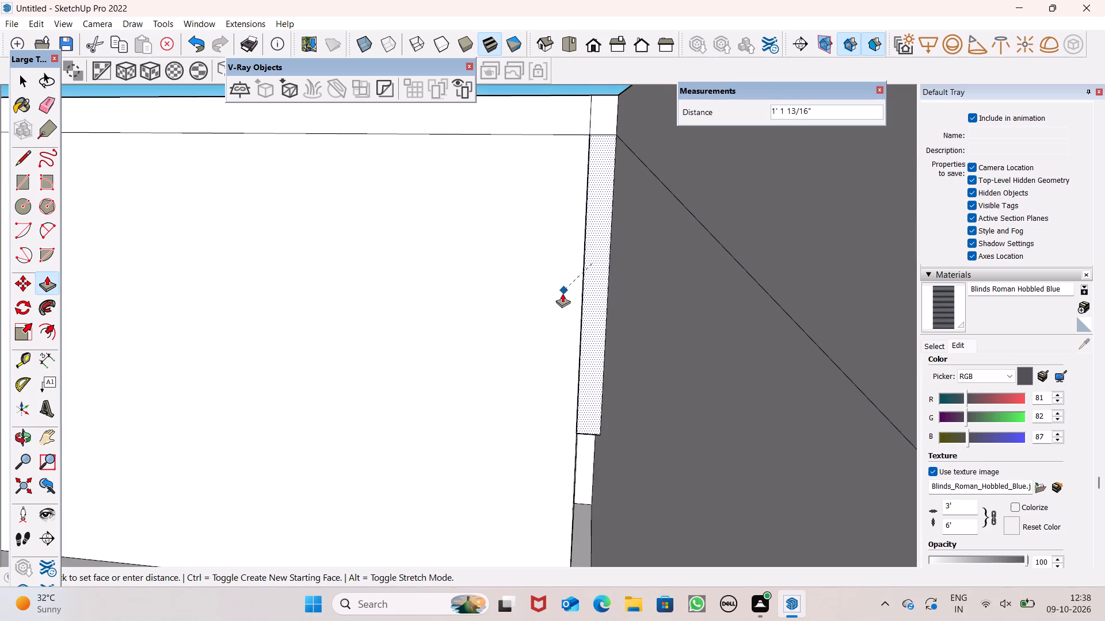
left_click_drag(562, 293, 563, 290)
scroll(622, 282, "down", 5)
scroll(585, 419, "up", 2)
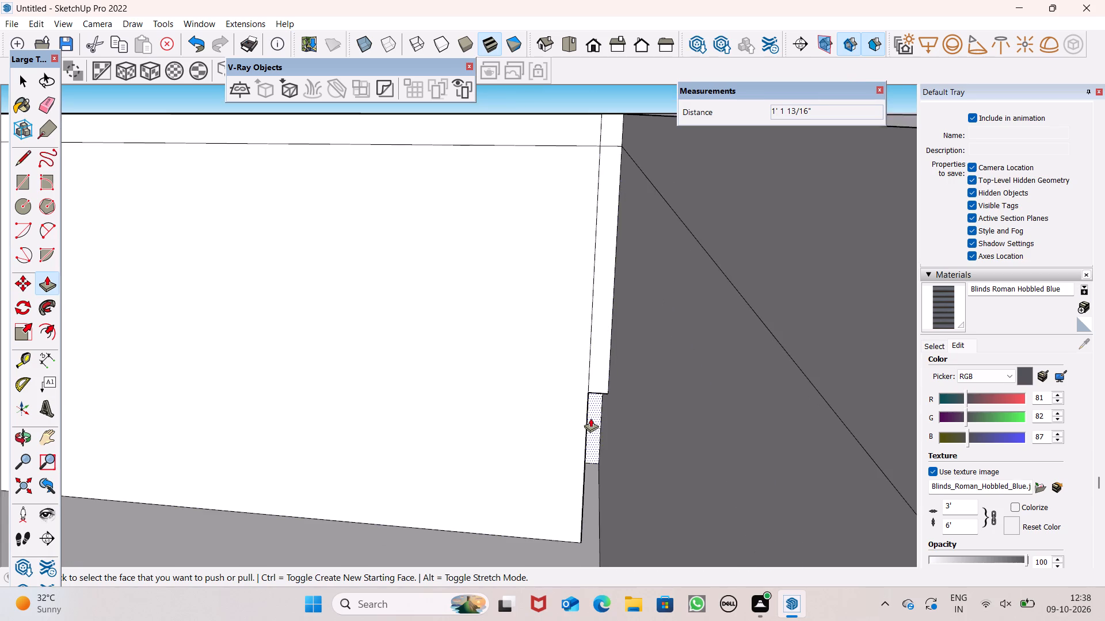
left_click_drag(595, 424, 565, 462)
scroll(552, 329, "down", 2)
scroll(552, 329, "up", 1)
scroll(552, 329, "down", 2)
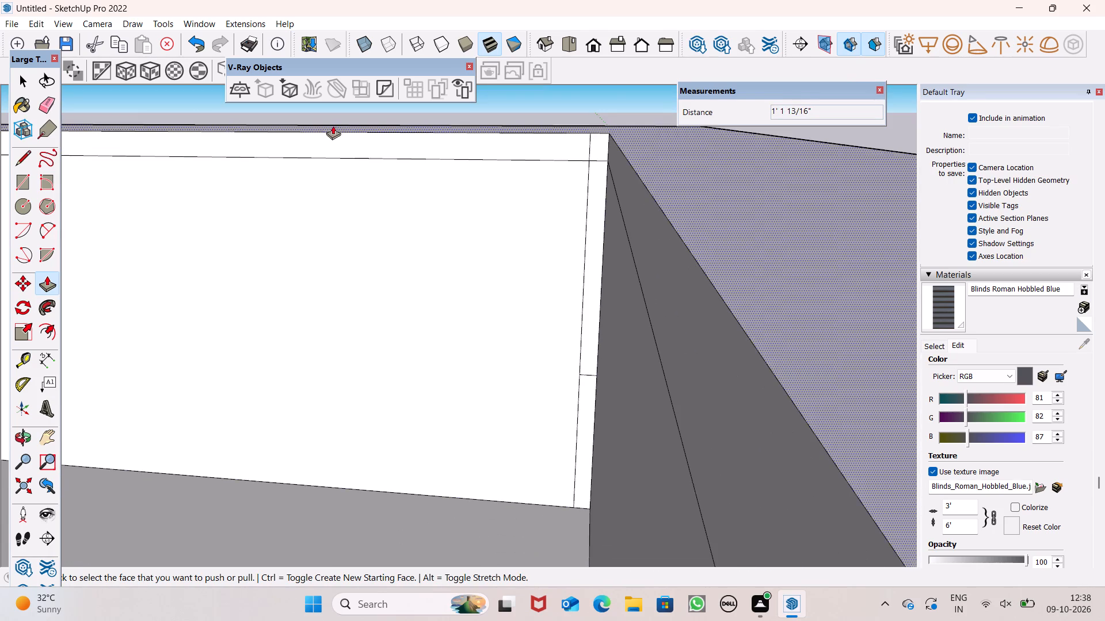
Erase the short horizontal line partway down the narrow corner strip of the front wall's inner face.
left_click(41, 112)
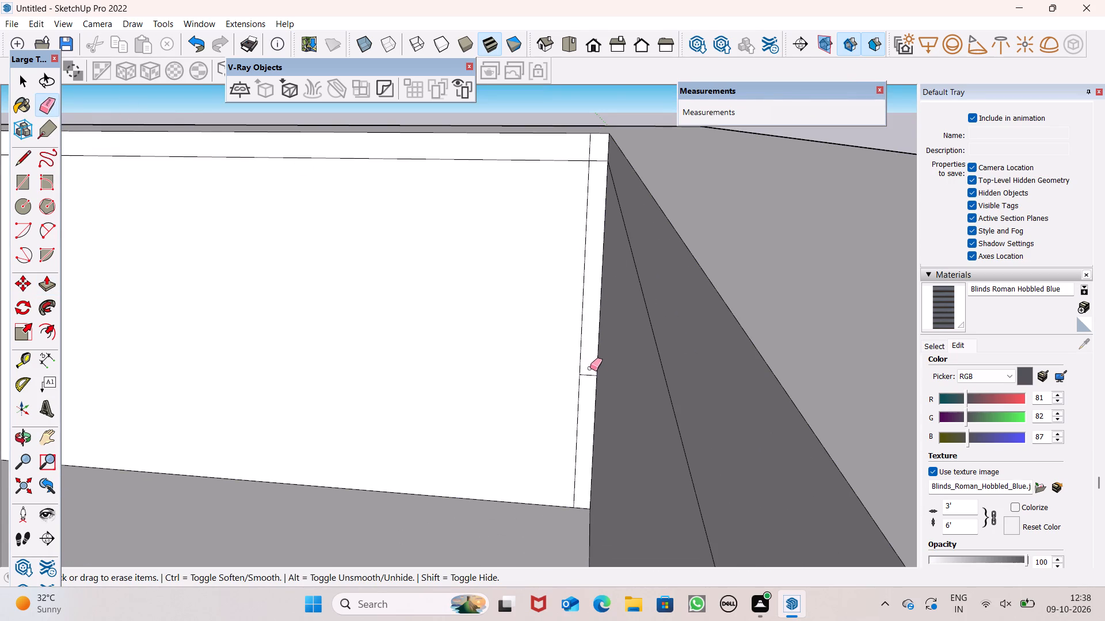
left_click_drag(590, 371, 595, 373)
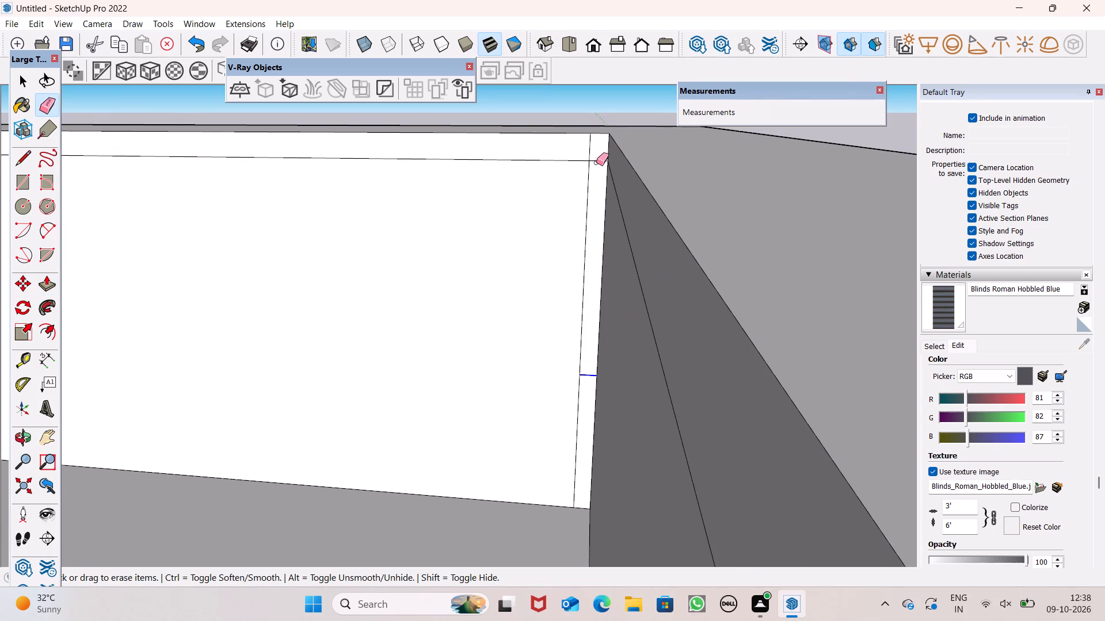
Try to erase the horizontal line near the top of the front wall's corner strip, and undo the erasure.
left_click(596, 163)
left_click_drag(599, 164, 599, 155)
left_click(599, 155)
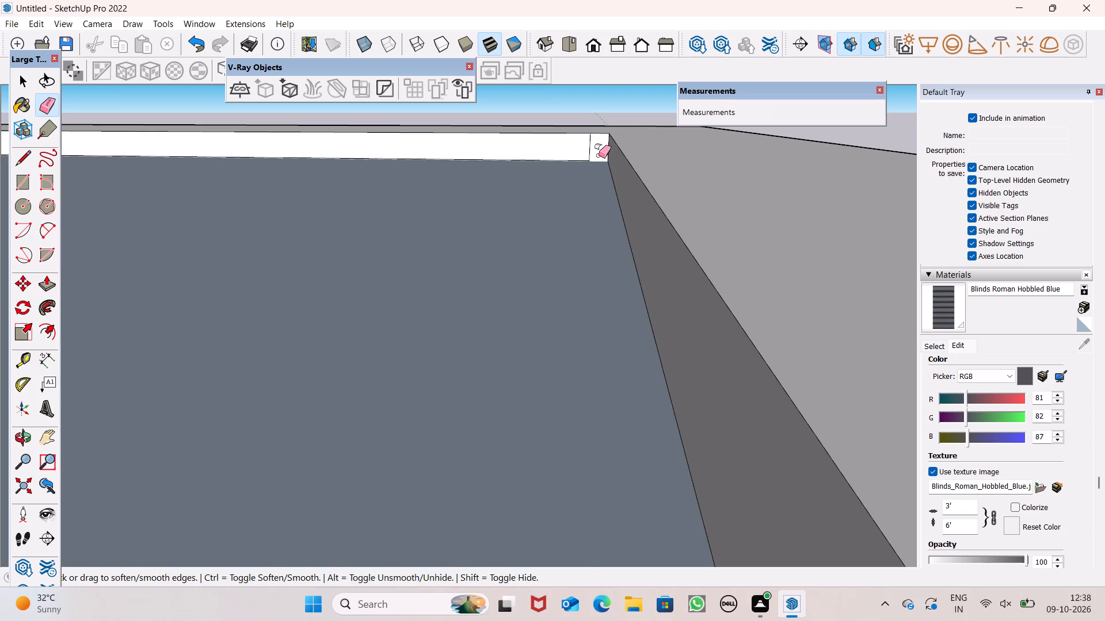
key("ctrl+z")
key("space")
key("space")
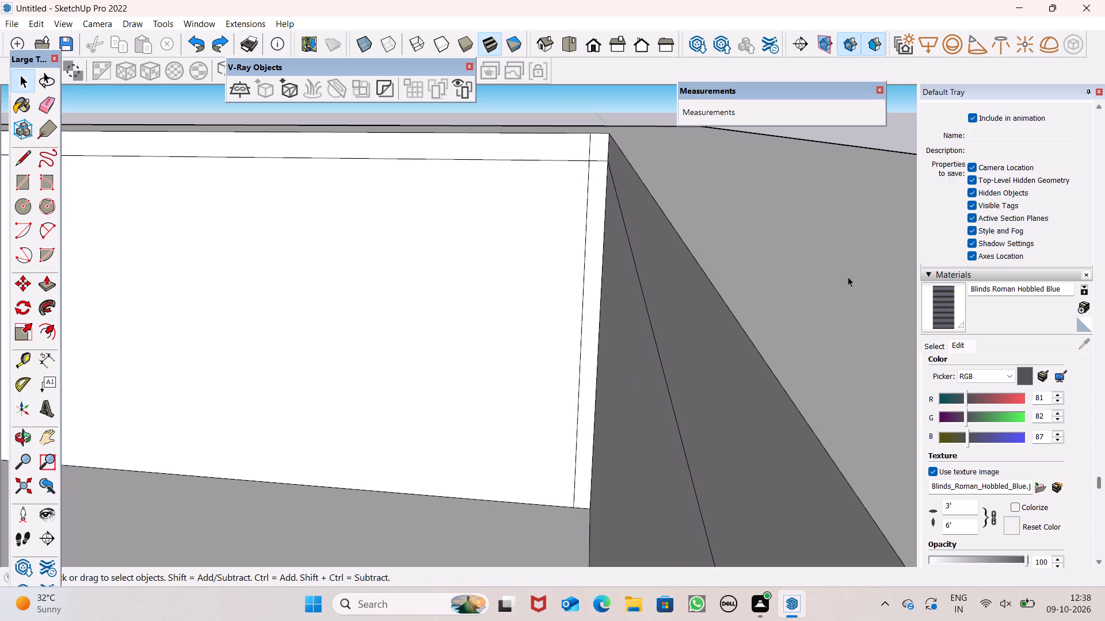
Examine the whole house model from the rear, side and front, including the thickened front parapet and roof levels.
scroll(353, 235, "down", 5)
scroll(391, 278, "down", 9)
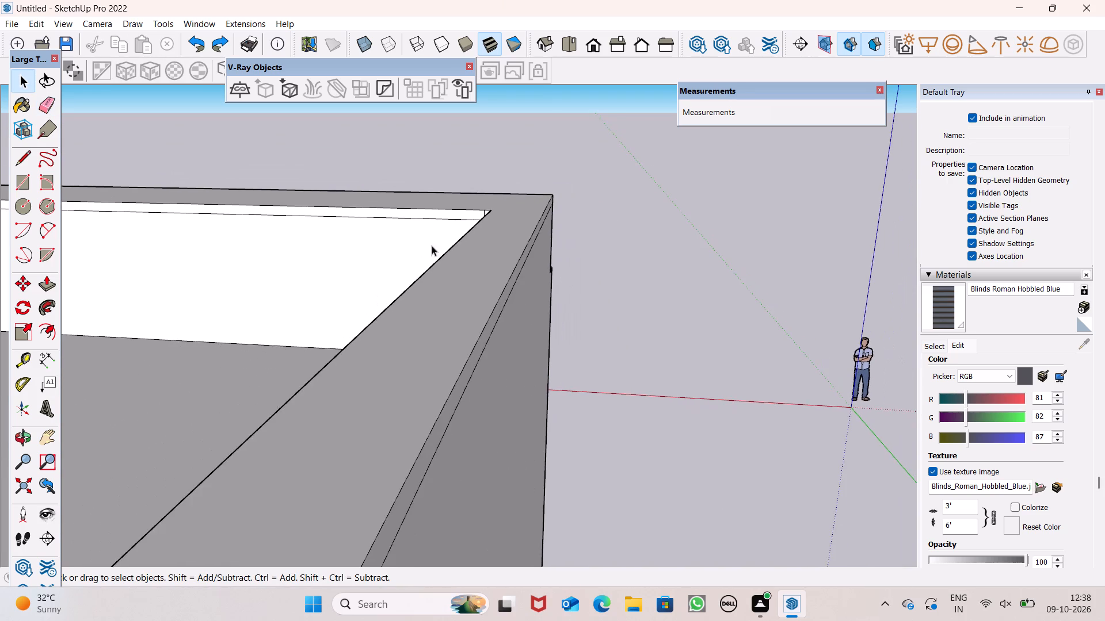
scroll(403, 283, "up", 1)
scroll(403, 284, "down", 1)
scroll(471, 282, "down", 15)
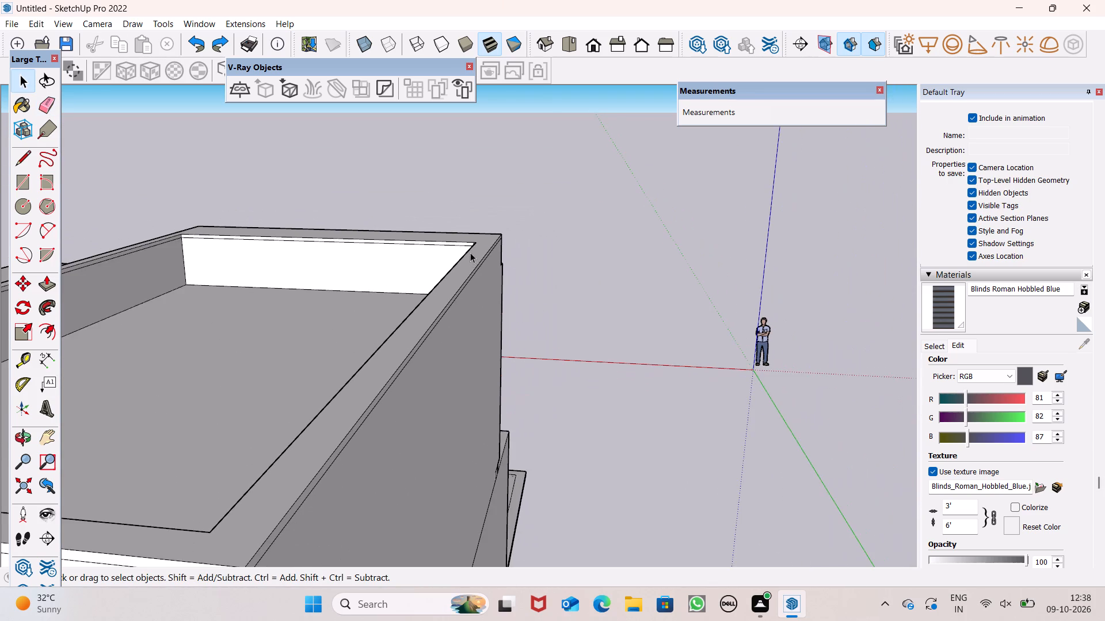
scroll(470, 252, "down", 4)
scroll(472, 259, "up", 1)
scroll(583, 315, "down", 2)
scroll(595, 377, "down", 8)
middle_click_drag(604, 390, 655, 434)
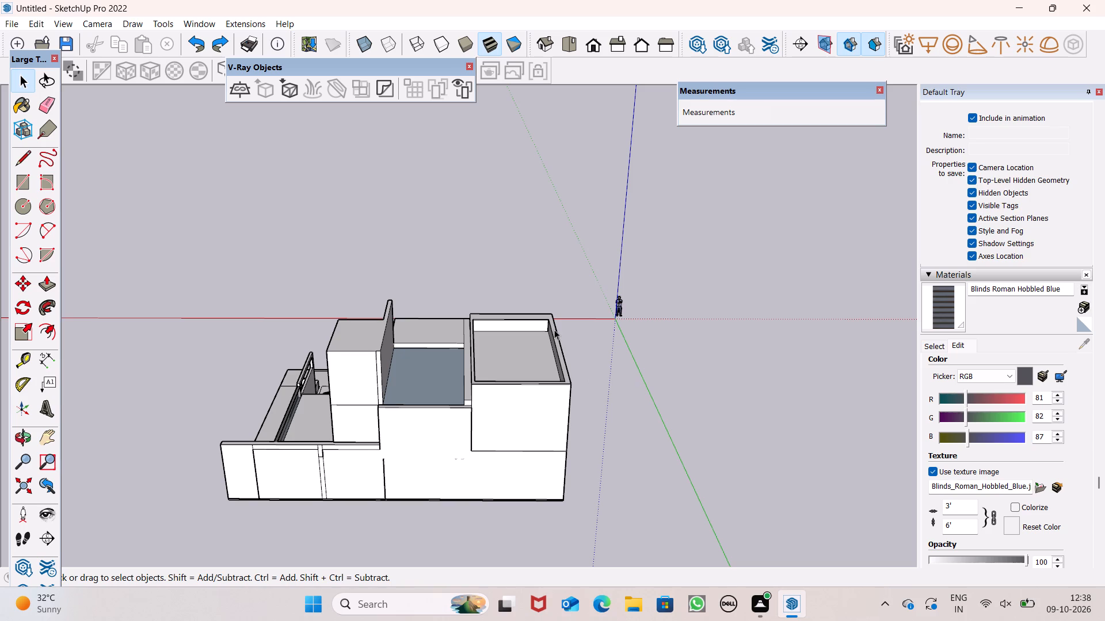
scroll(554, 329, "down", 2)
middle_click_drag(679, 428, 76, 402)
middle_click_drag(467, 386, 249, 386)
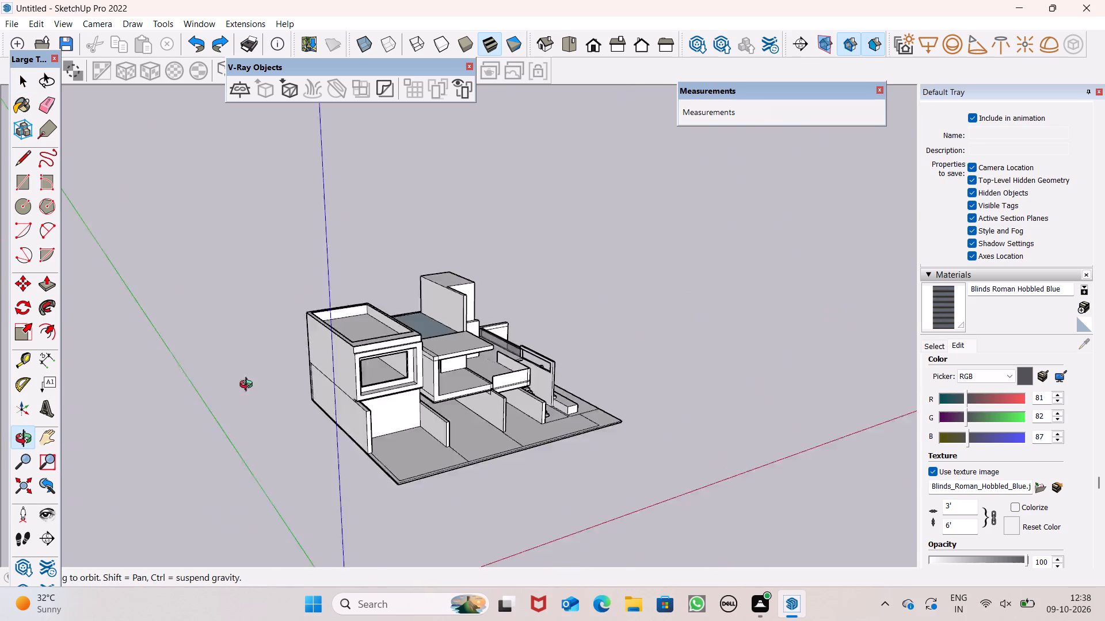
middle_click_drag(249, 386, 75, 369)
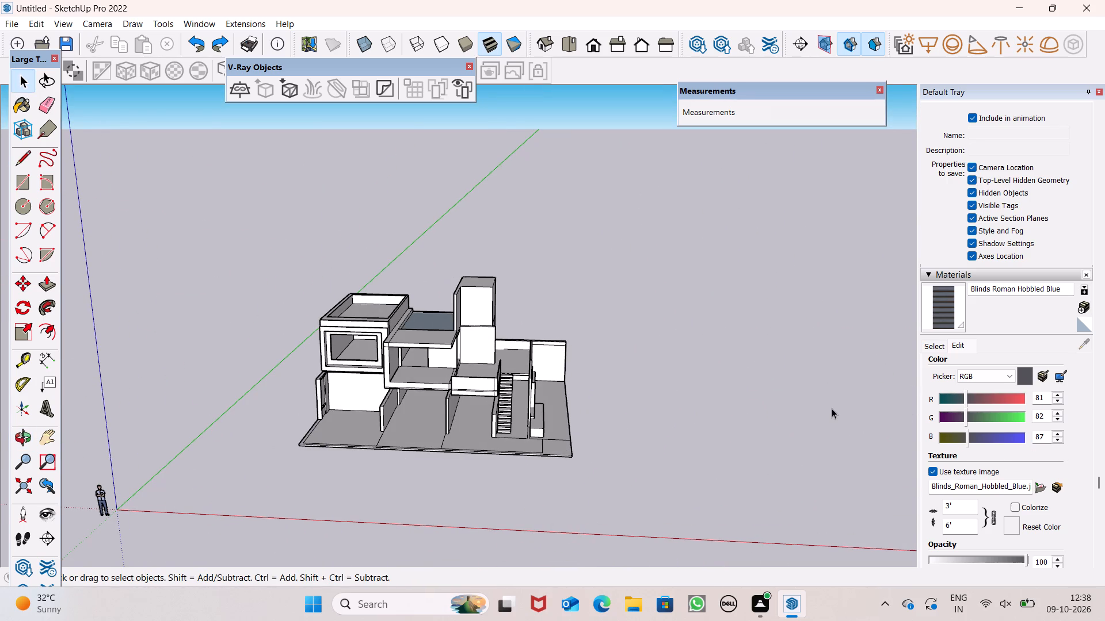
left_click(832, 408)
scroll(676, 438, "up", 1)
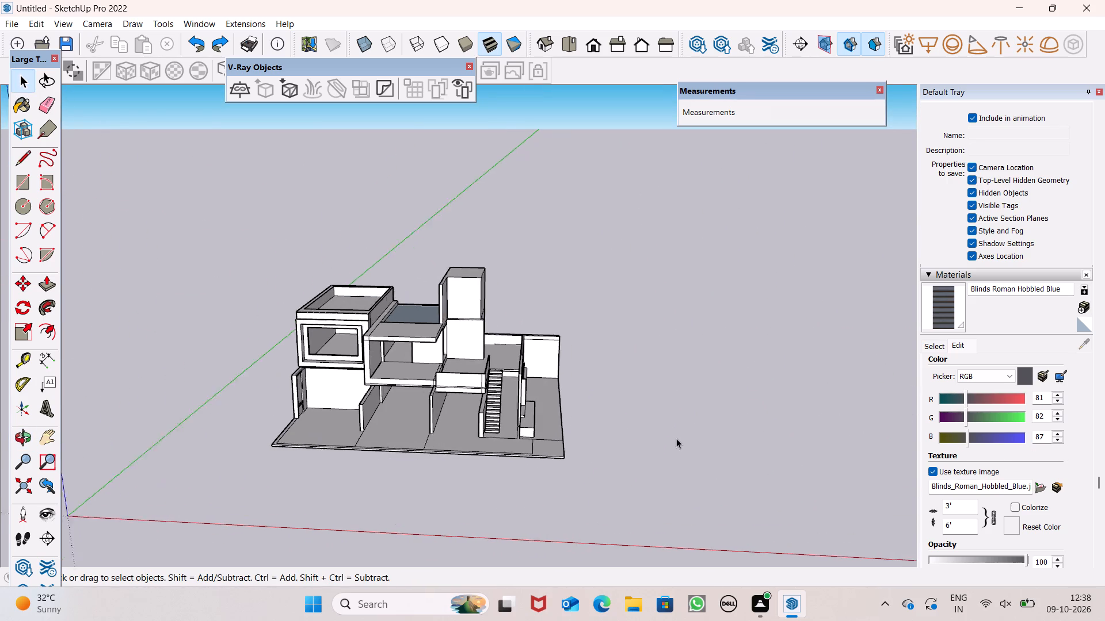
scroll(676, 438, "up", 3)
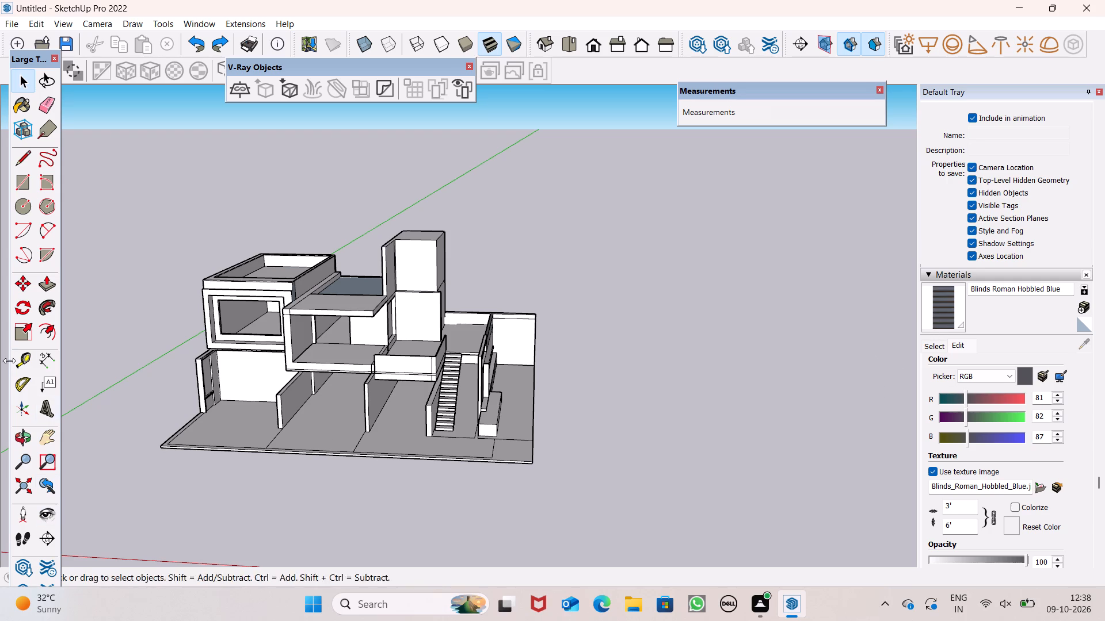
scroll(466, 278, "up", 1)
middle_click_drag(470, 289, 481, 620)
scroll(391, 500, "up", 3)
middle_click_drag(186, 339, 235, 142)
scroll(178, 303, "up", 1)
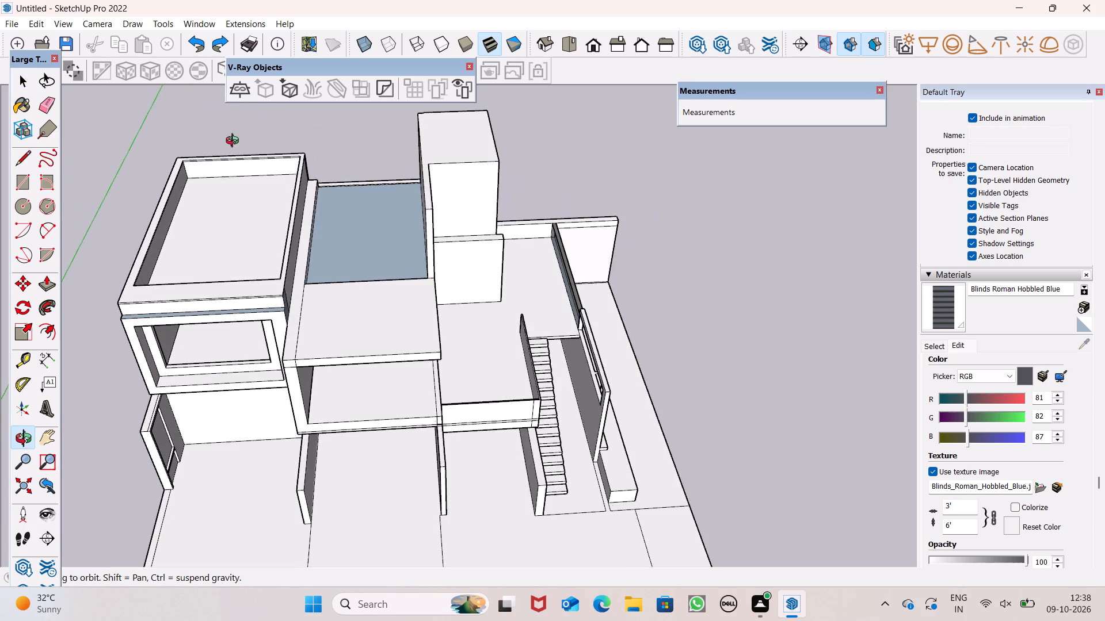
middle_click_drag(235, 142, 249, 110)
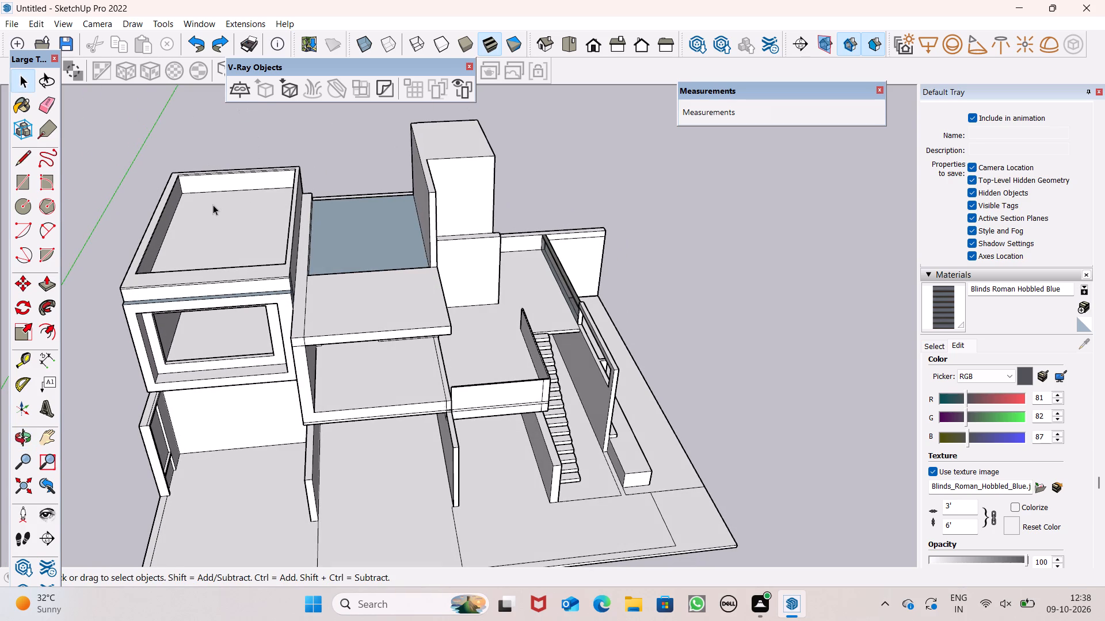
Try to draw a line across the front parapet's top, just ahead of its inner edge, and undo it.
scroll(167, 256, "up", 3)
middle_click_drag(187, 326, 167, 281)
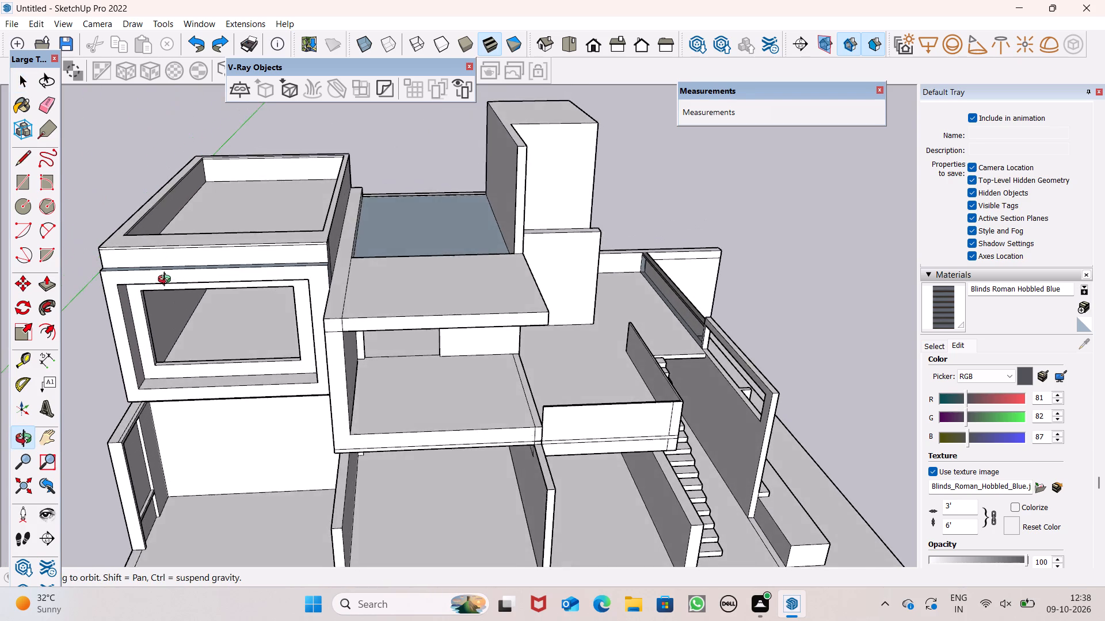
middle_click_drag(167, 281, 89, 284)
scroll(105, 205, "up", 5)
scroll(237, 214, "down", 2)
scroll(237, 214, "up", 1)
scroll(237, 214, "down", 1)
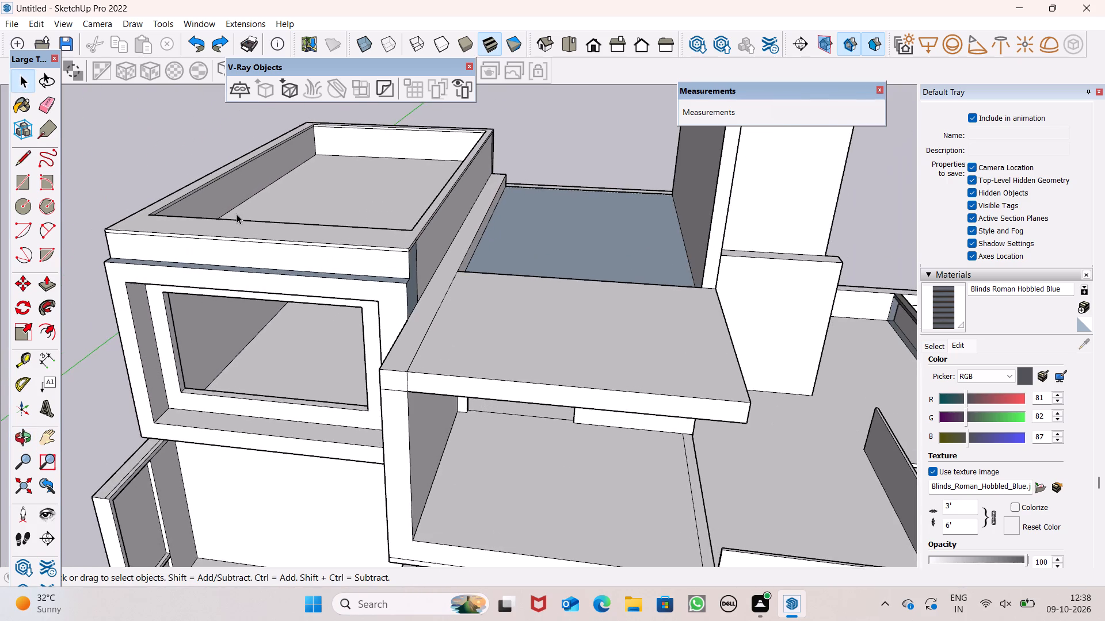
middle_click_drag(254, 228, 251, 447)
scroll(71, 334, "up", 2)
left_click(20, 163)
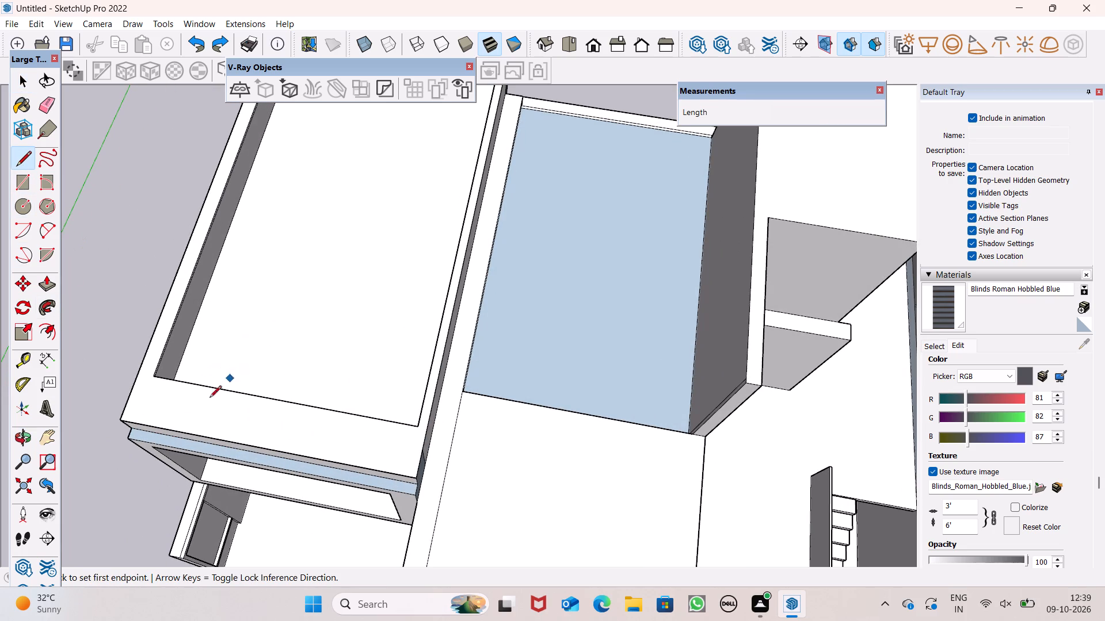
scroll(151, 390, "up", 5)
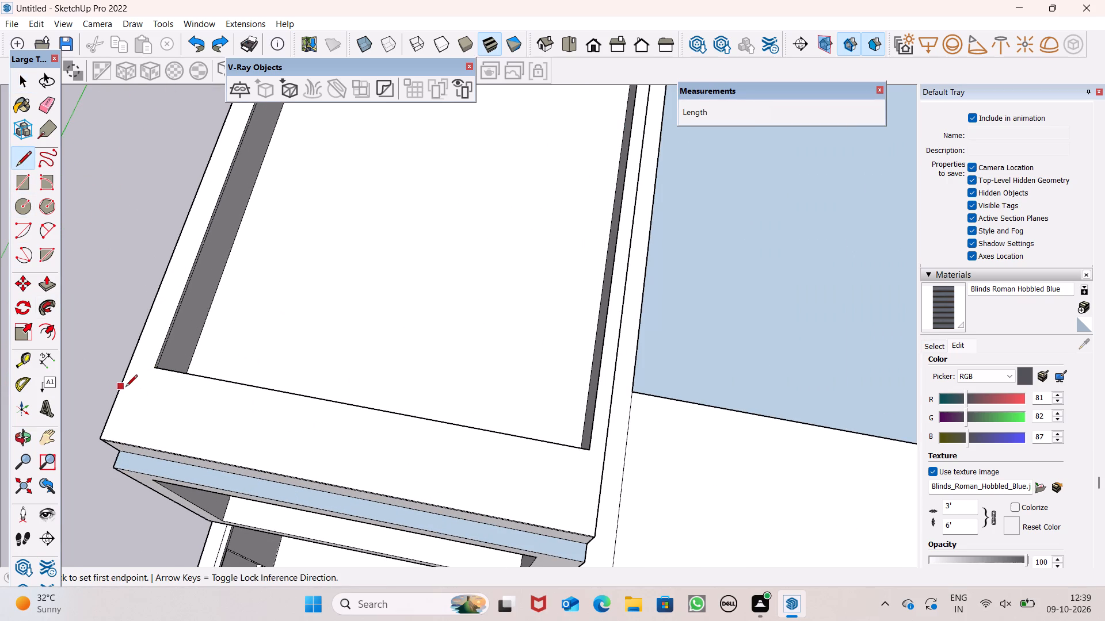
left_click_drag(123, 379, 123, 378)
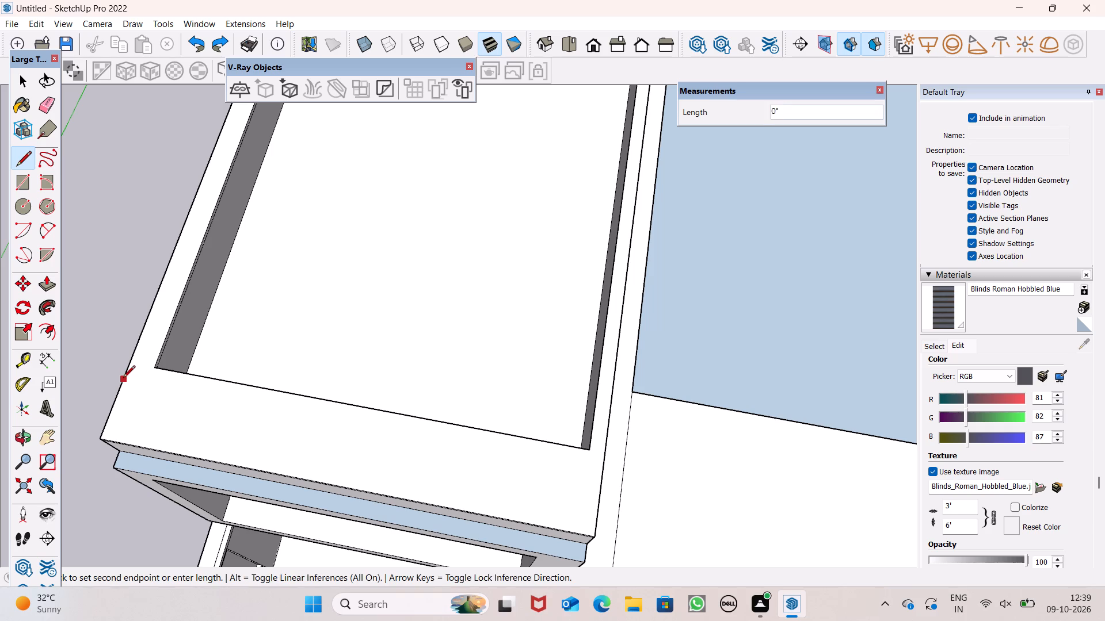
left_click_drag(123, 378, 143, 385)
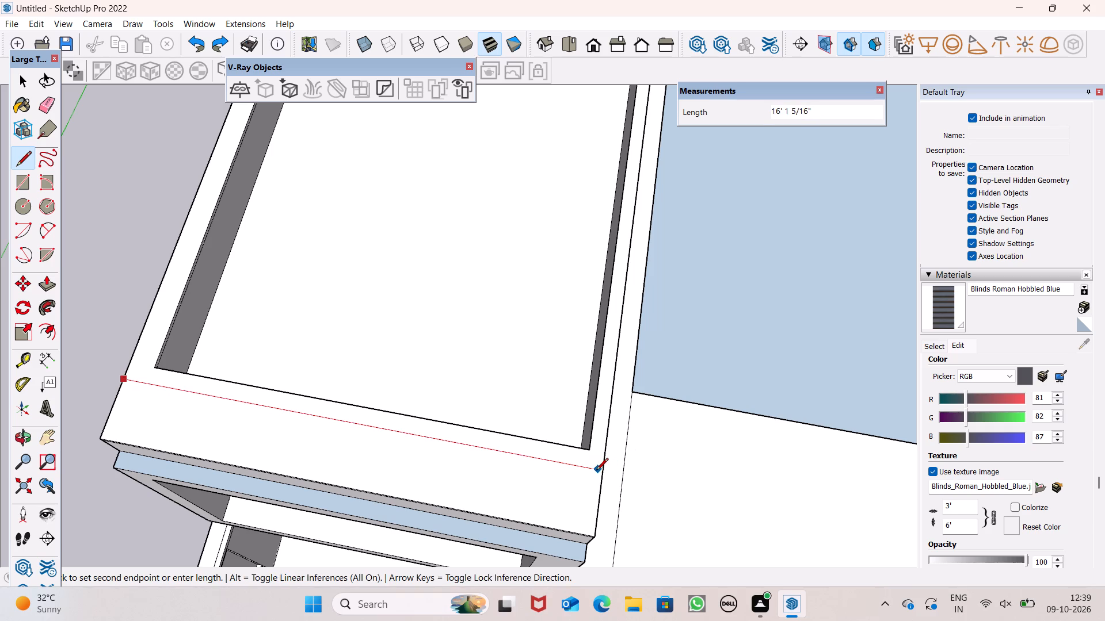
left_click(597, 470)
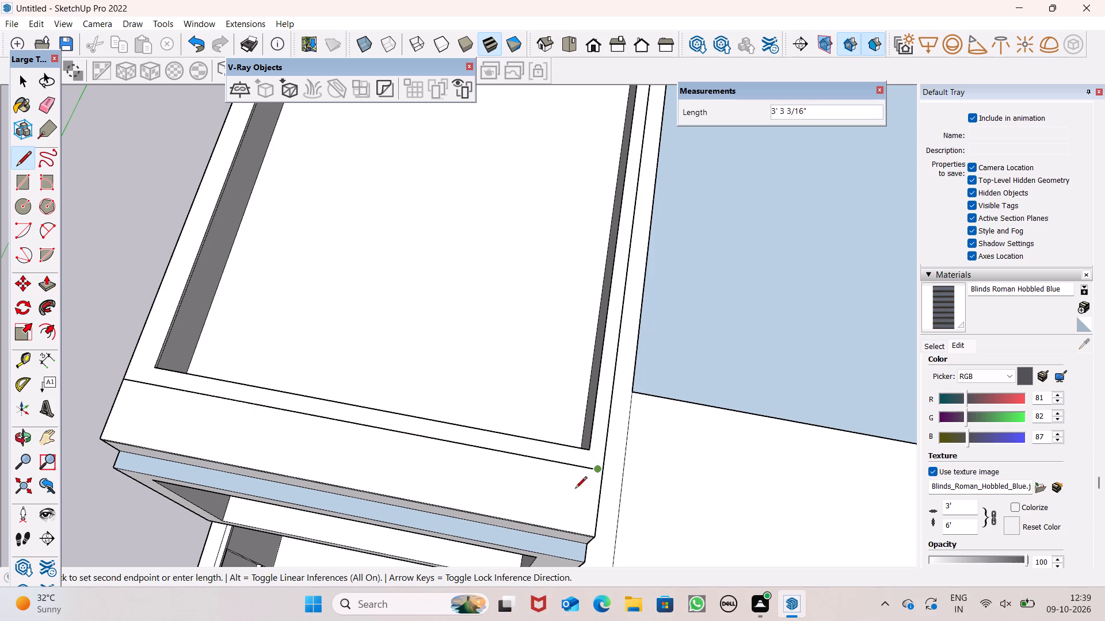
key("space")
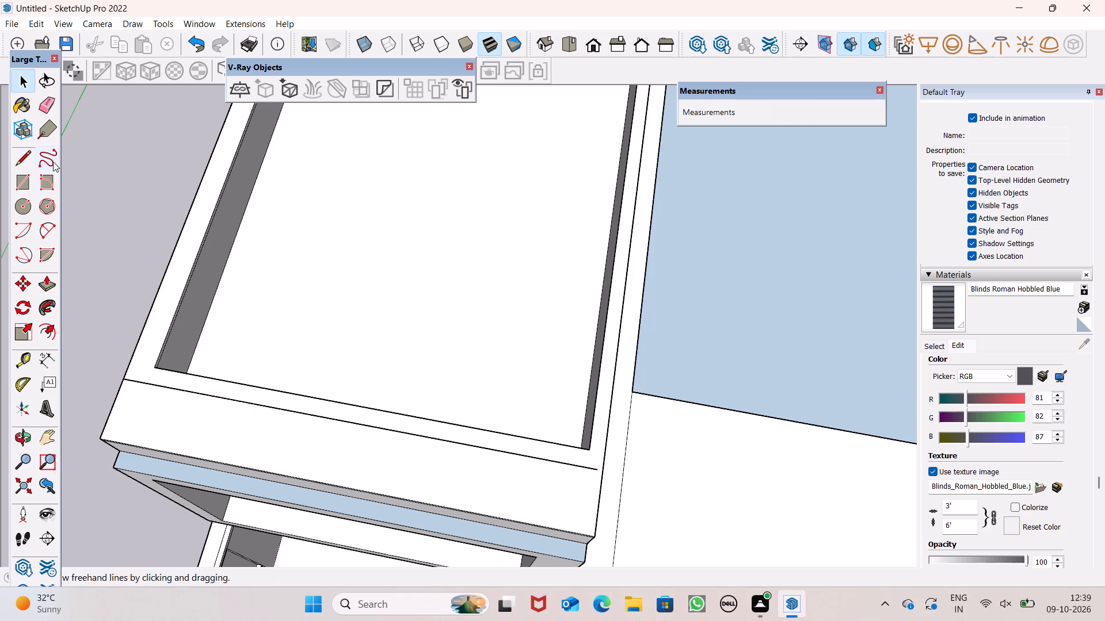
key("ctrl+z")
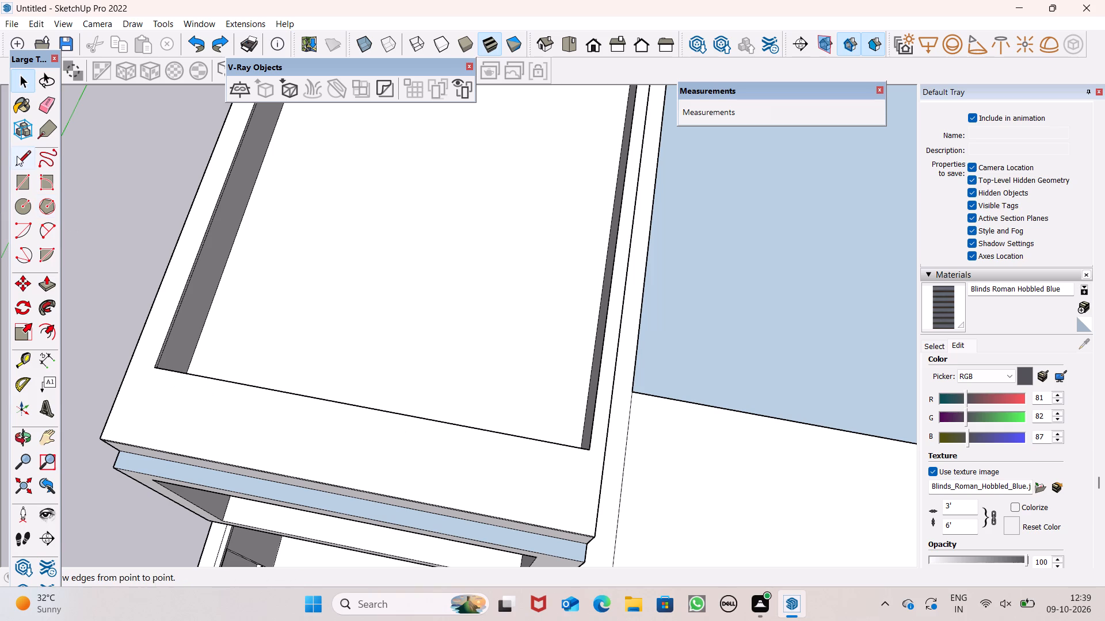
Draw a 16' 3 7/16" line across the full front parapet top, parallel to and just ahead of its inner edge.
left_click(21, 155)
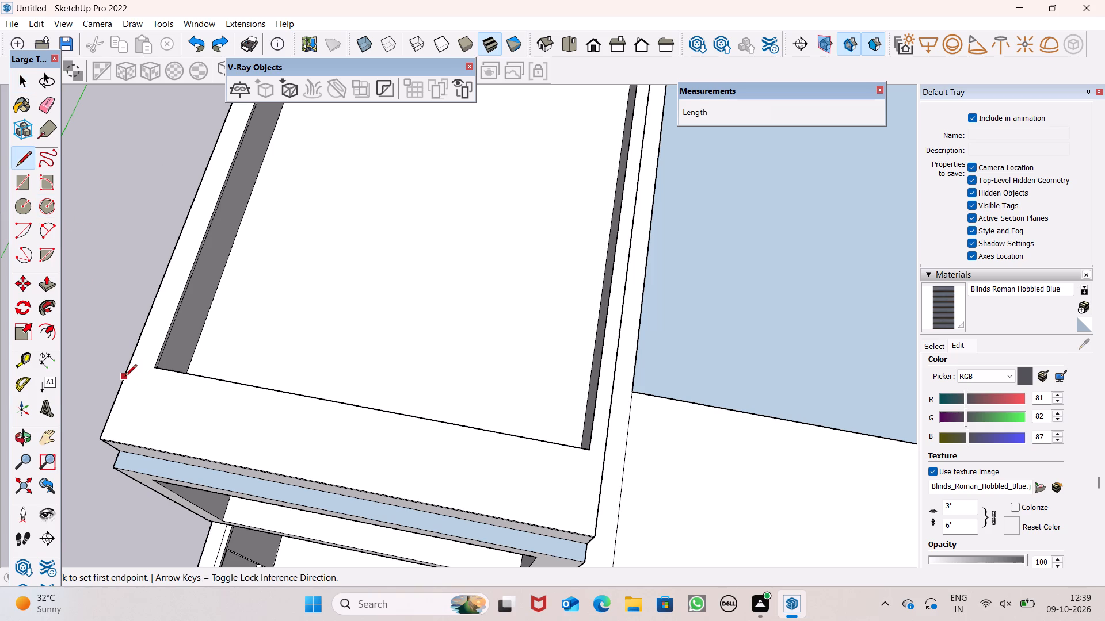
left_click_drag(125, 377, 166, 389)
double_click(602, 462)
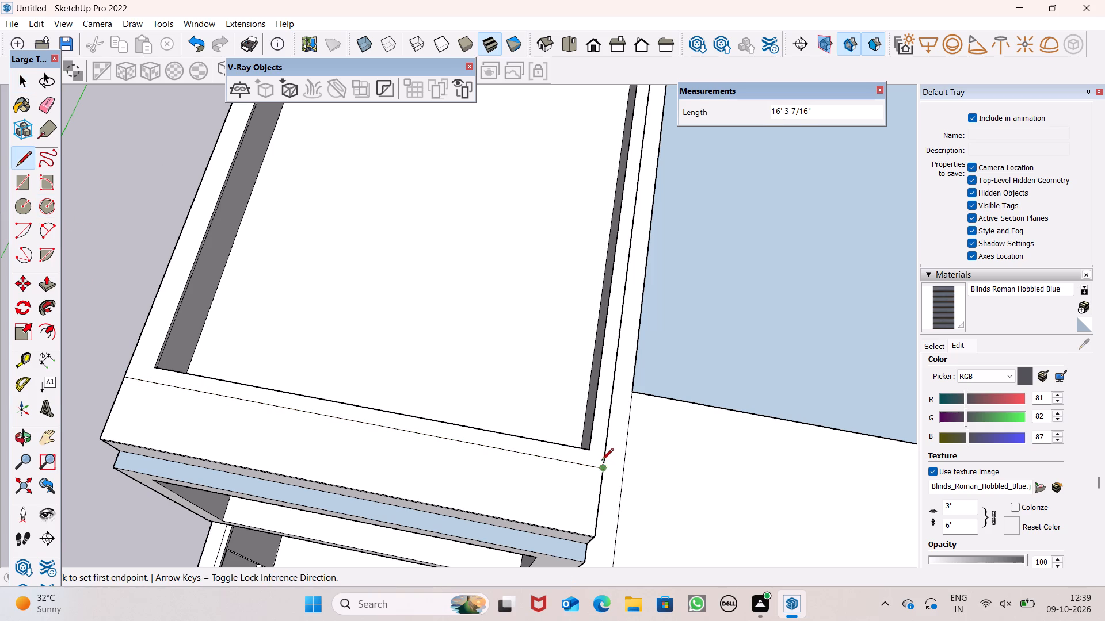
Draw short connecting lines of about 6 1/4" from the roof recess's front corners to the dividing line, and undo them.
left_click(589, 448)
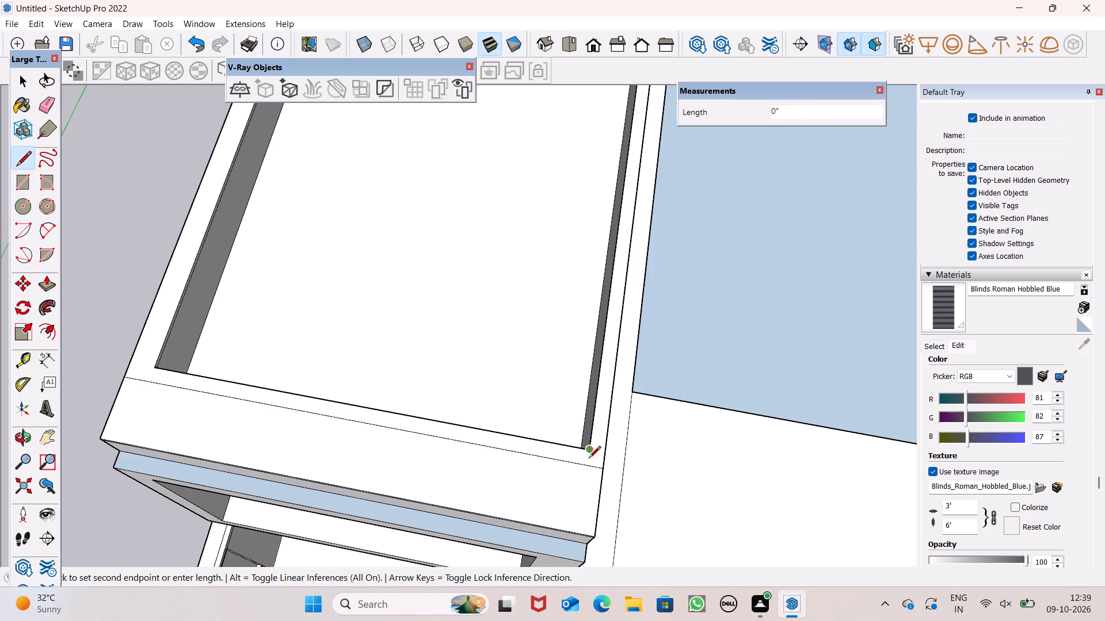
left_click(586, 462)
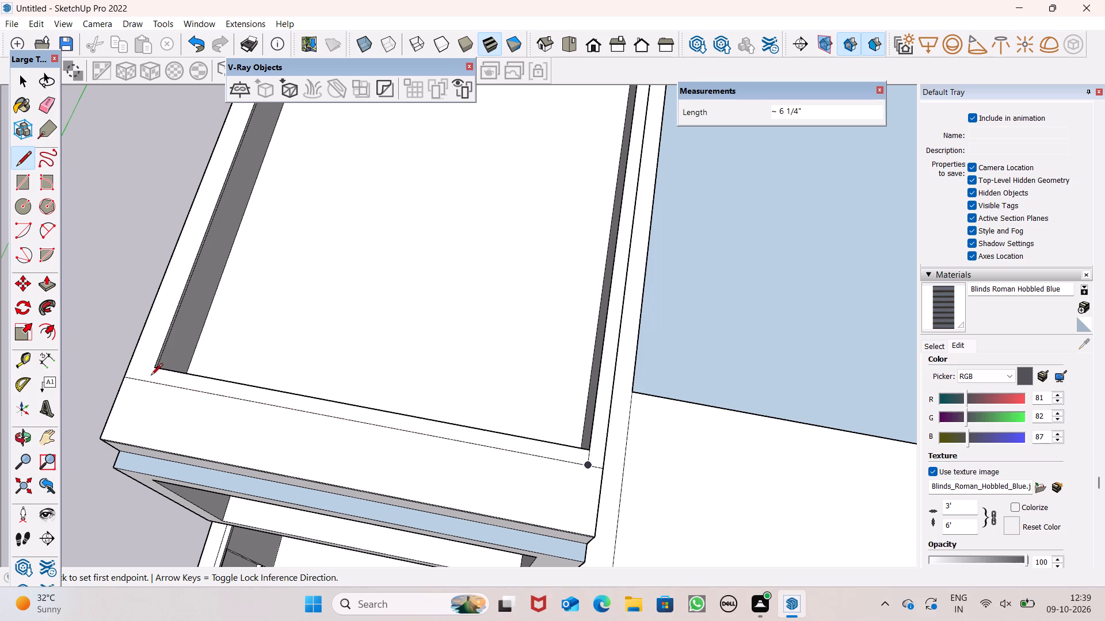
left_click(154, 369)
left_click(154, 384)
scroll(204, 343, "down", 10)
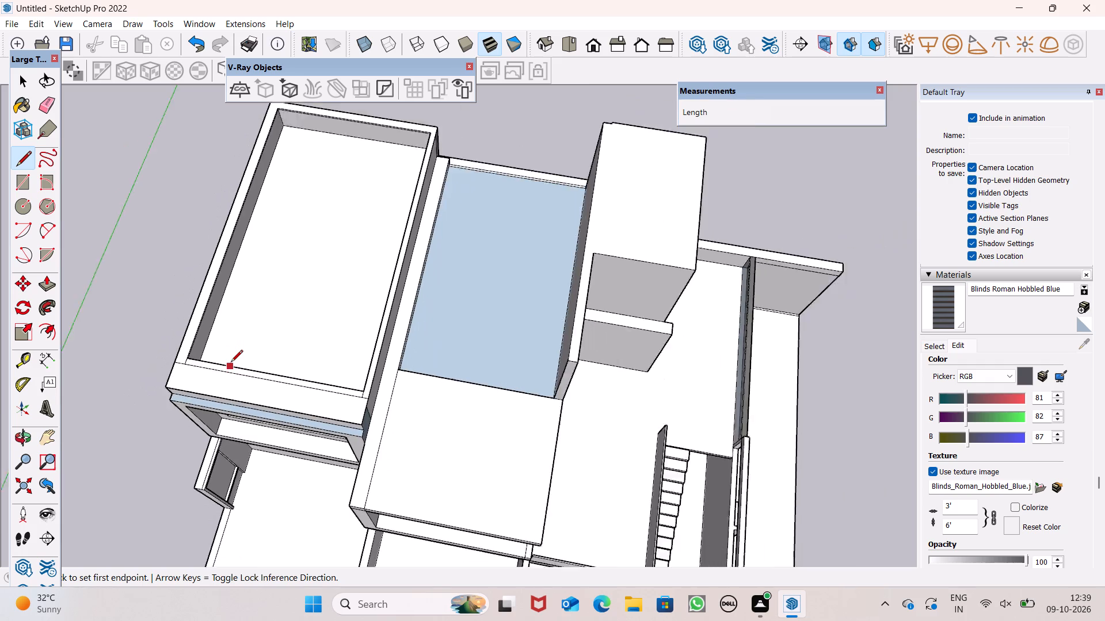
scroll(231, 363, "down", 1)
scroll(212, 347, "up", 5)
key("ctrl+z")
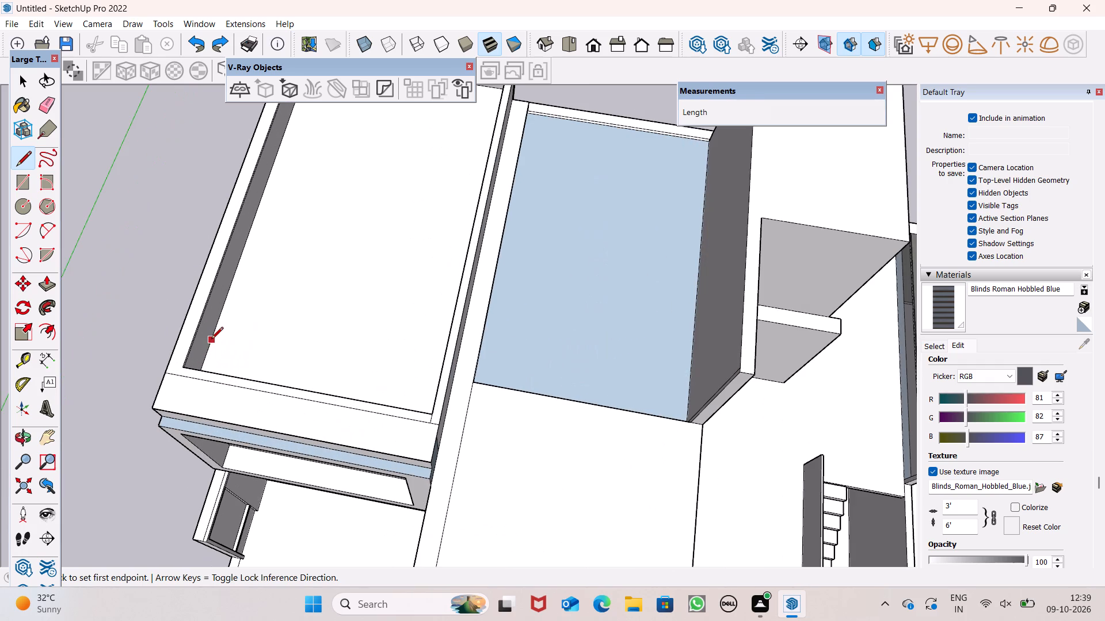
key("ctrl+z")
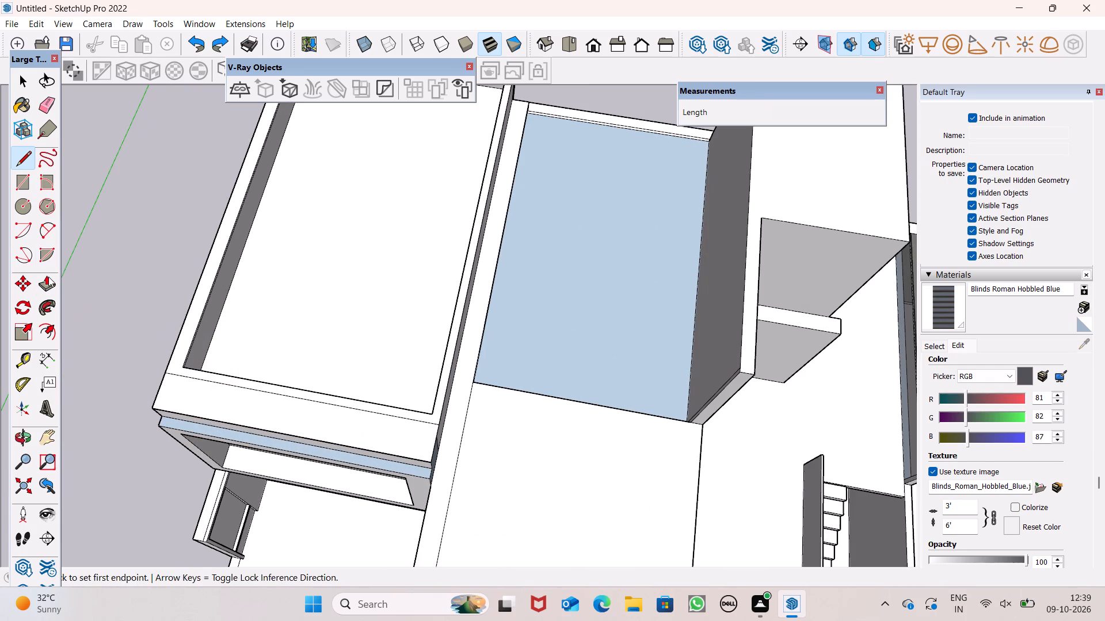
Pull the parapet rim behind the dividing line up 10' to form the walls of a new storey.
left_click(49, 277)
scroll(224, 325, "up", 3)
left_click_drag(159, 374, 158, 370)
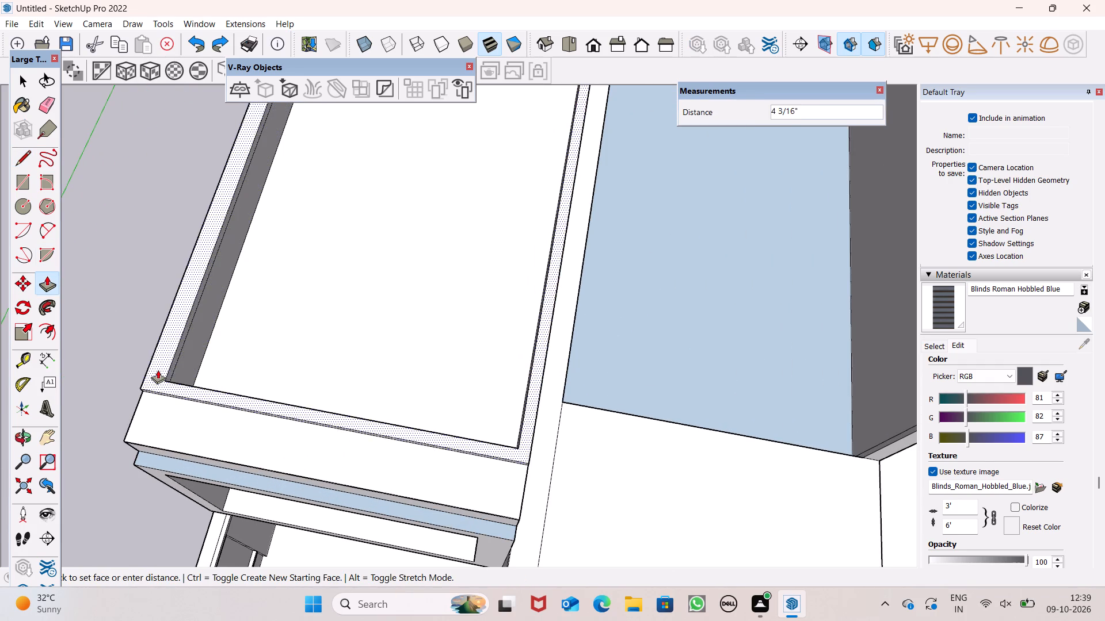
left_click_drag(158, 370, 136, 308)
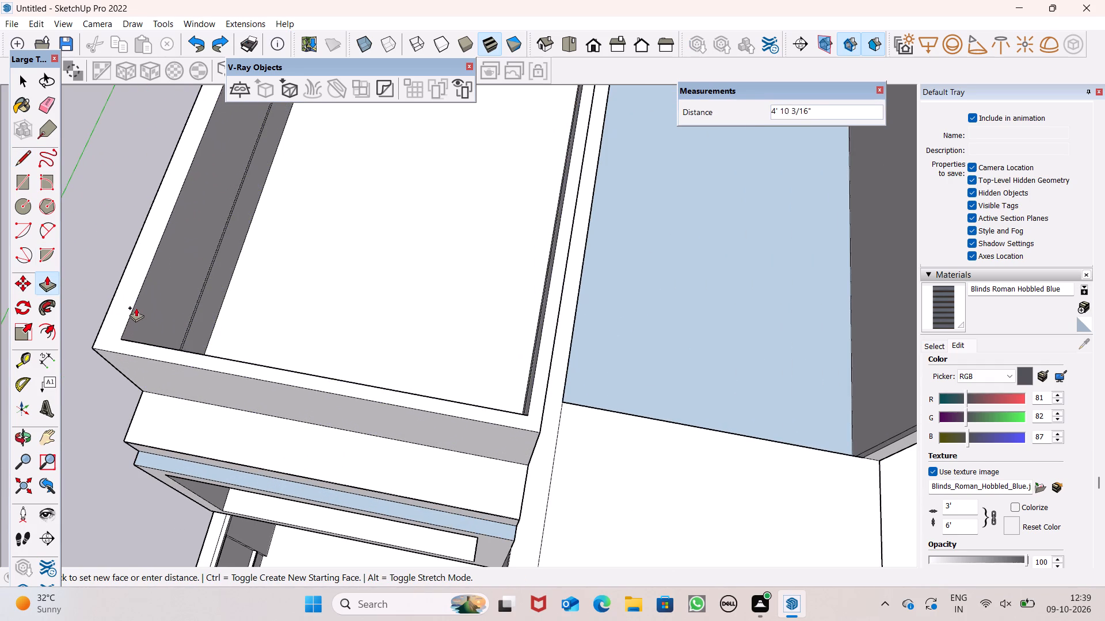
left_click_drag(136, 308, 129, 296)
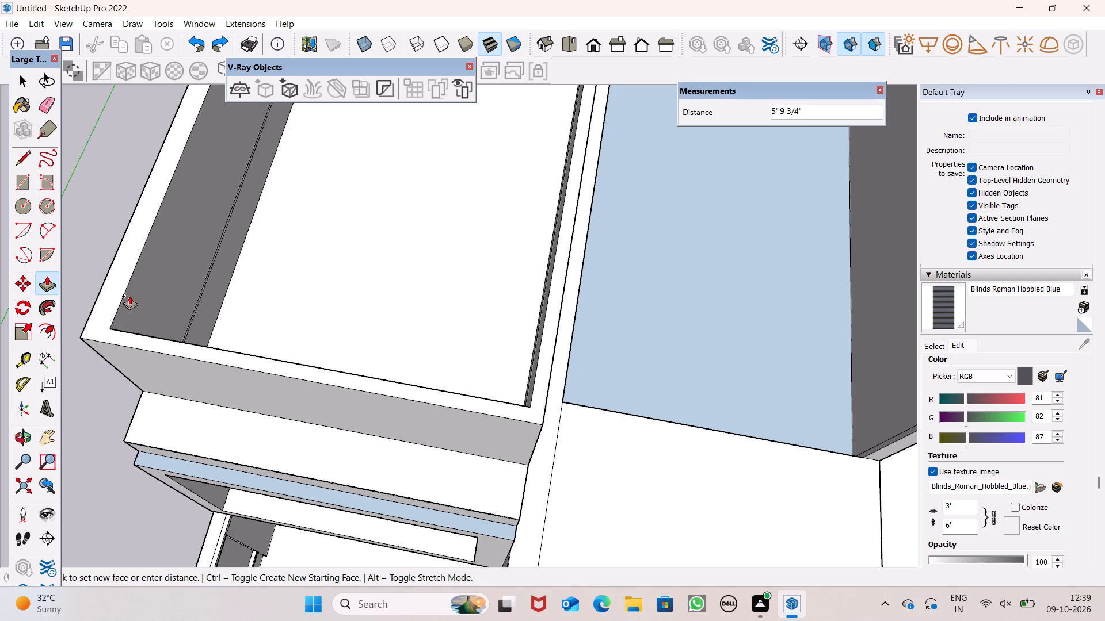
left_click_drag(129, 296, 129, 290)
key("1")
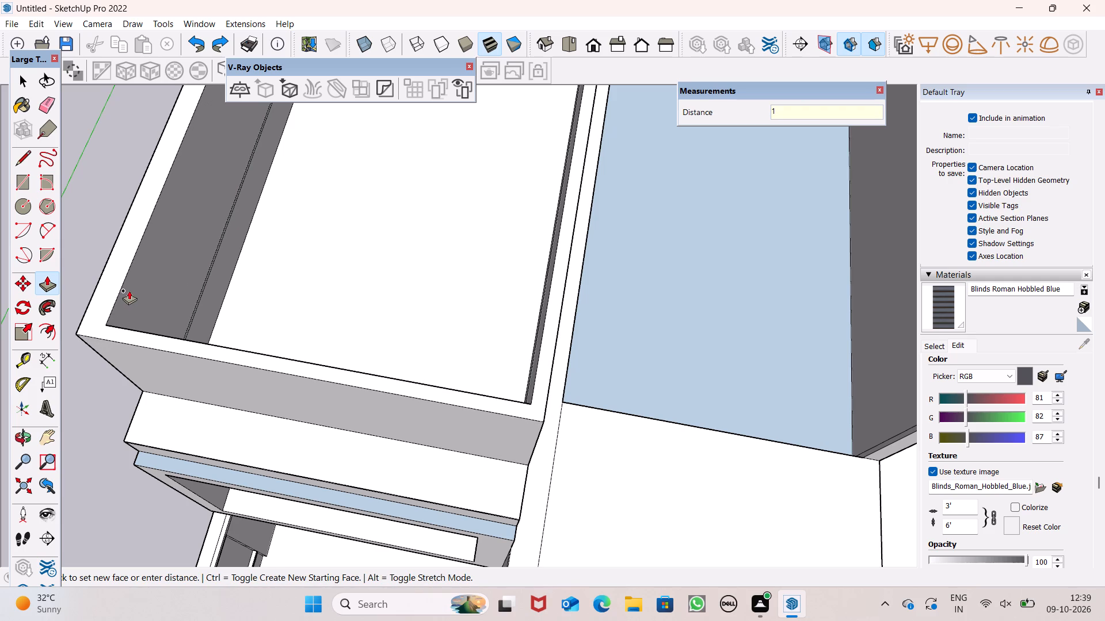
left_click_drag(129, 290, 129, 289)
key("0")
key("apostrophe")
key("Return")
Draw a line about 2' 2 1/4" long across the ledge in front of the raised walls, close to its outer end.
scroll(314, 278, "down", 3)
scroll(334, 278, "up", 1)
scroll(388, 298, "down", 6)
middle_click_drag(421, 340, 460, 220)
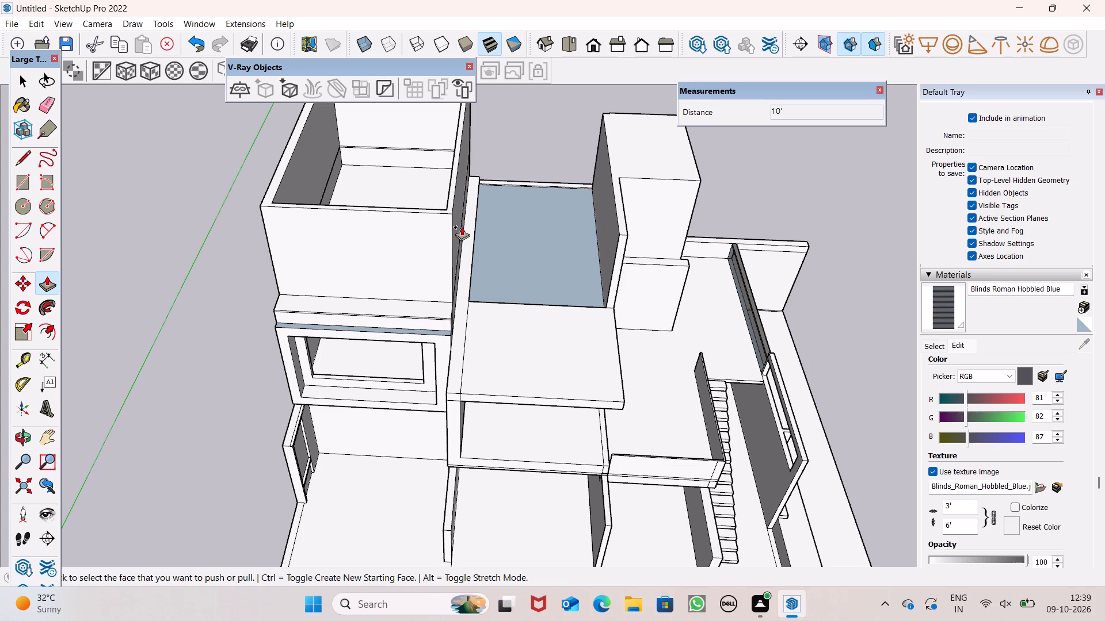
scroll(389, 241, "up", 1)
middle_click_drag(389, 241, 424, 190)
scroll(352, 235, "up", 2)
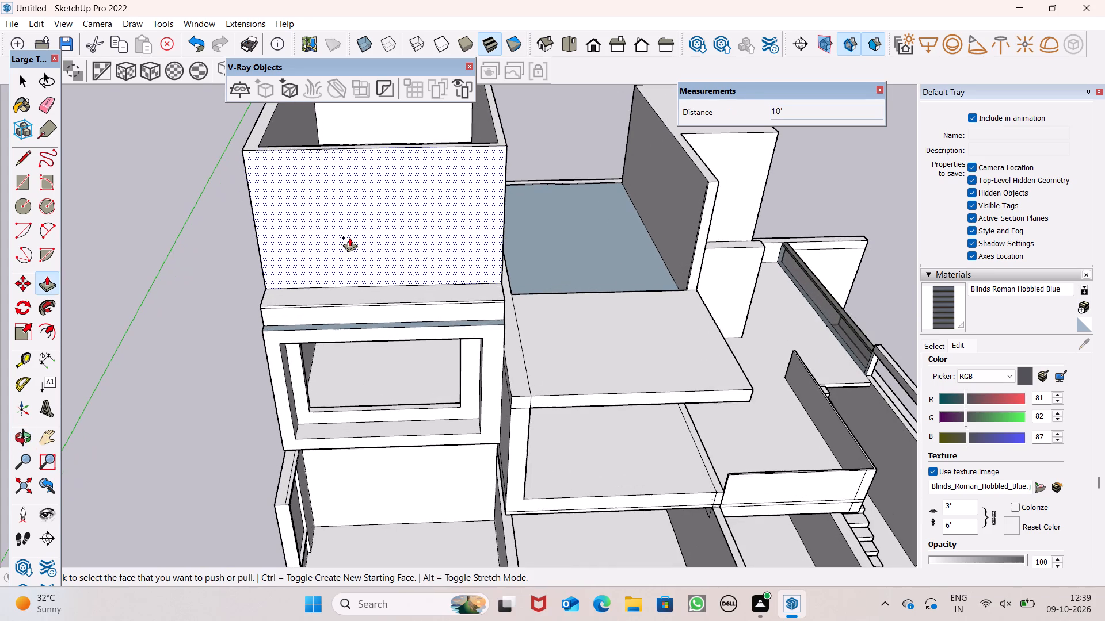
left_click(16, 160)
middle_click_drag(353, 284, 342, 380)
scroll(314, 398, "up", 4)
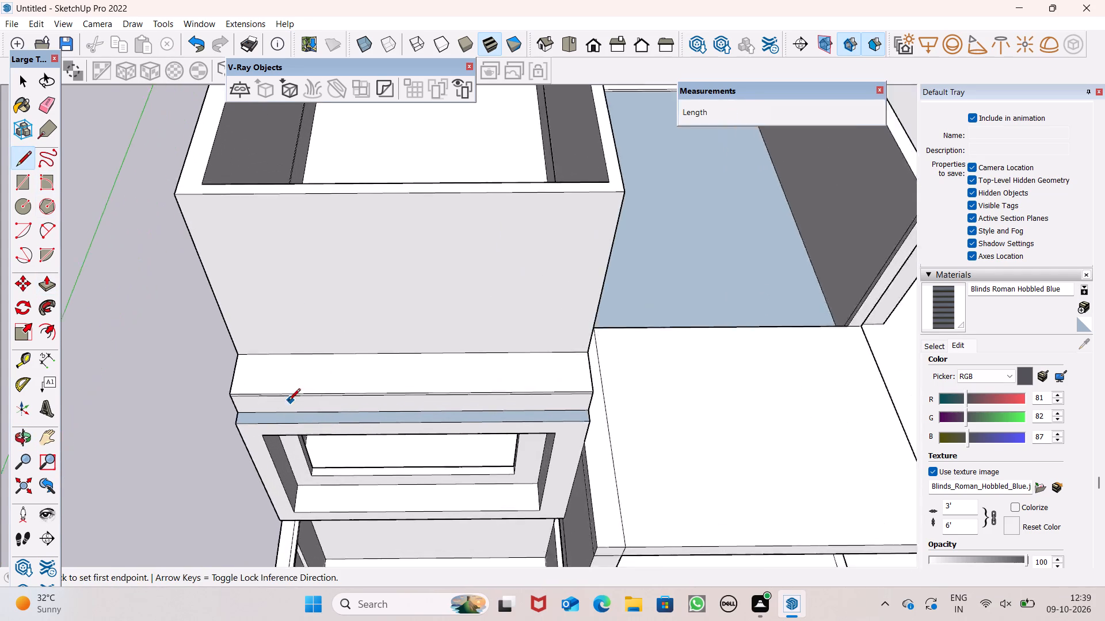
scroll(288, 401, "up", 8)
scroll(231, 358, "up", 1)
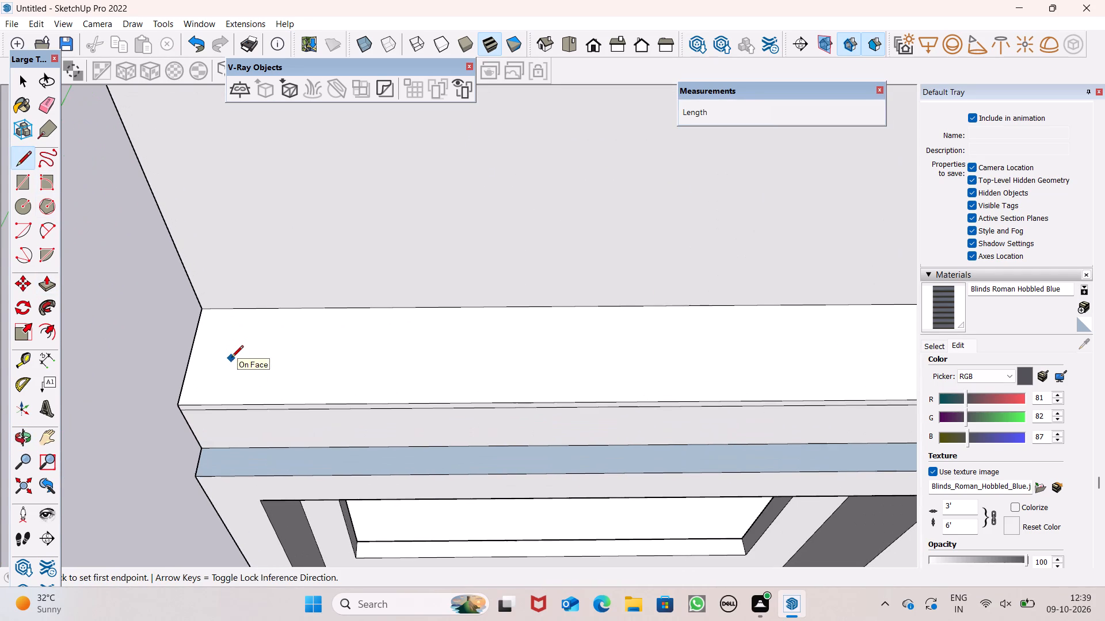
left_click_drag(222, 308, 223, 318)
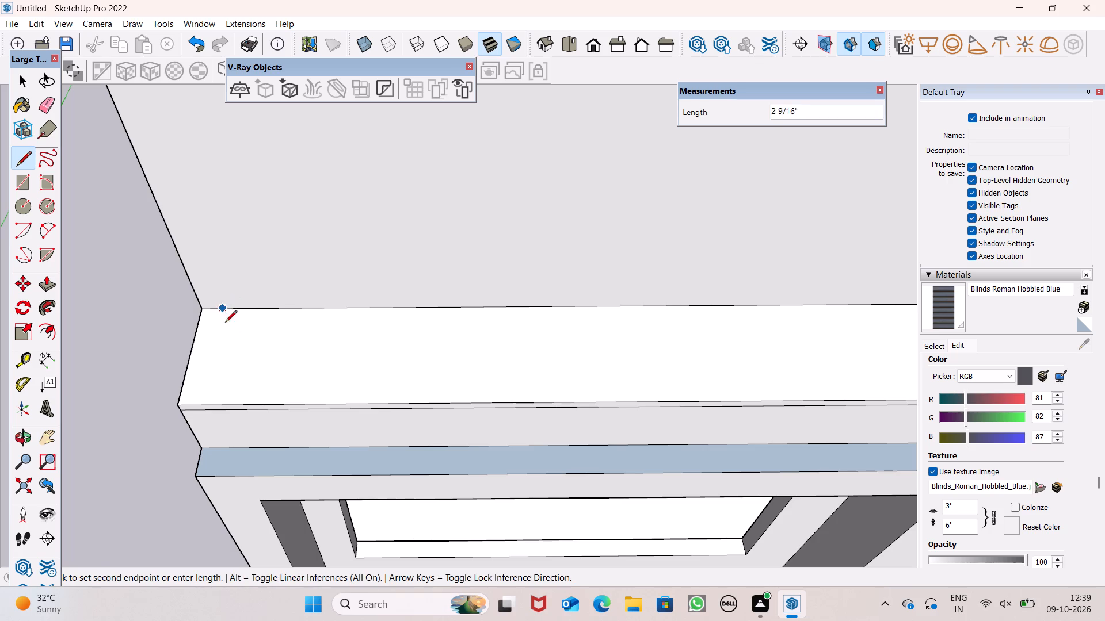
left_click(204, 405)
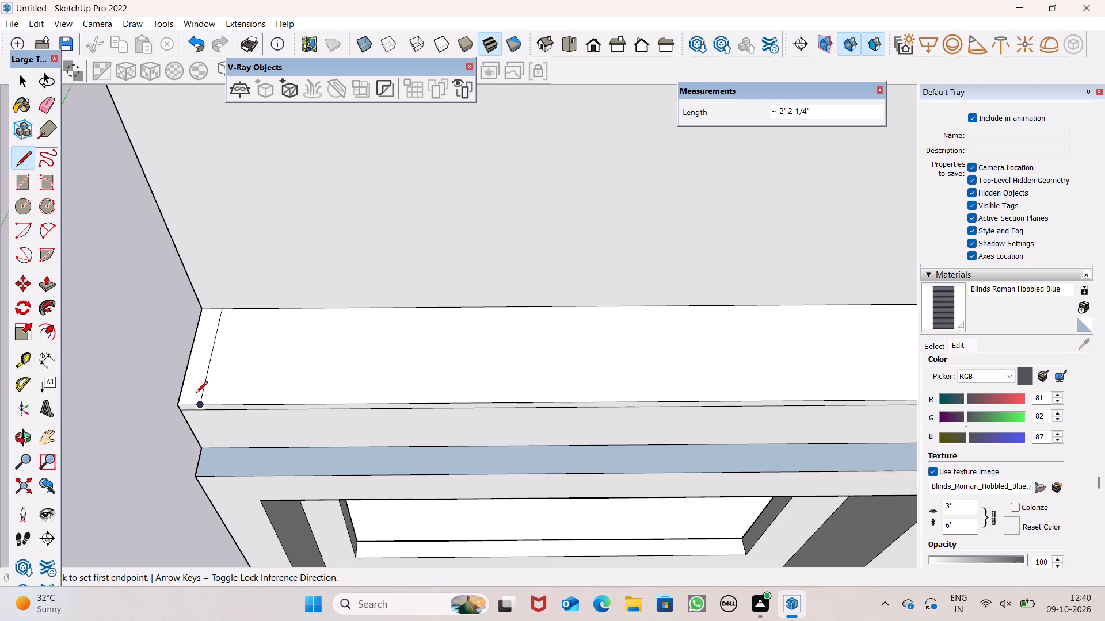
Draw a 16' 3 7/16" lengthwise line near the ledge's front edge and a short cross line near its inner end.
left_click_drag(184, 384, 209, 388)
scroll(287, 378, "down", 2)
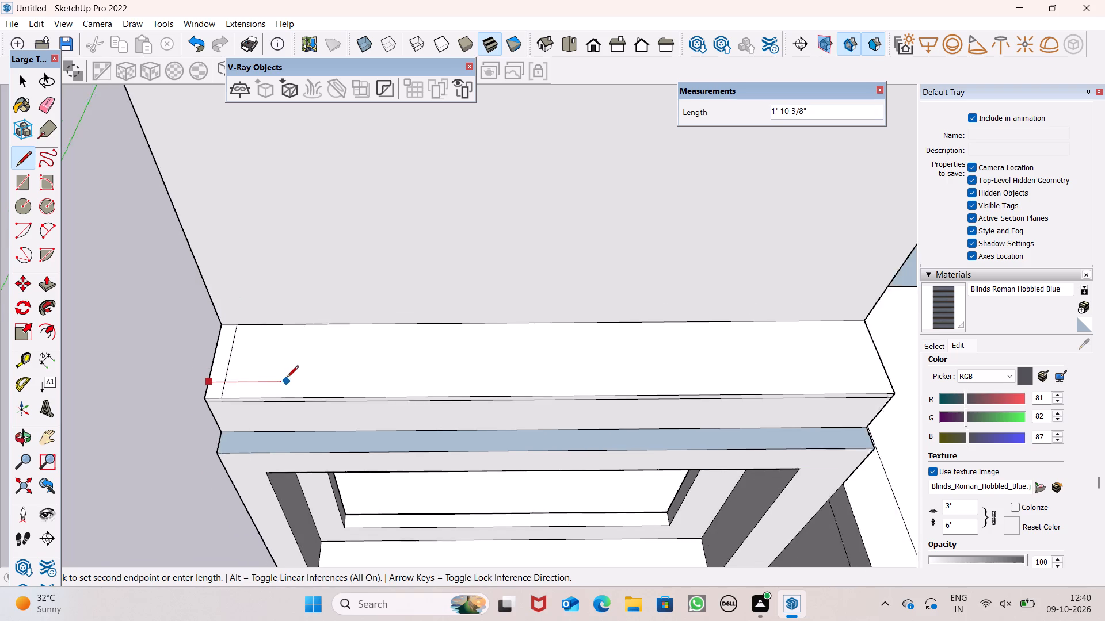
scroll(287, 378, "down", 7)
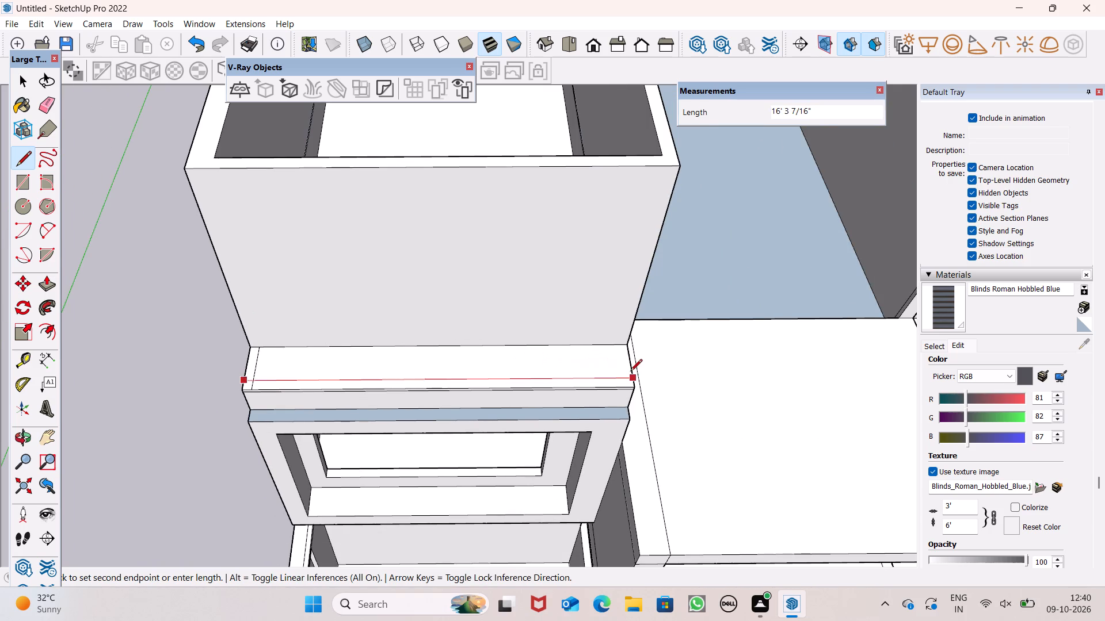
scroll(631, 372, "up", 2)
scroll(631, 372, "down", 1)
scroll(631, 372, "up", 2)
left_click(632, 373)
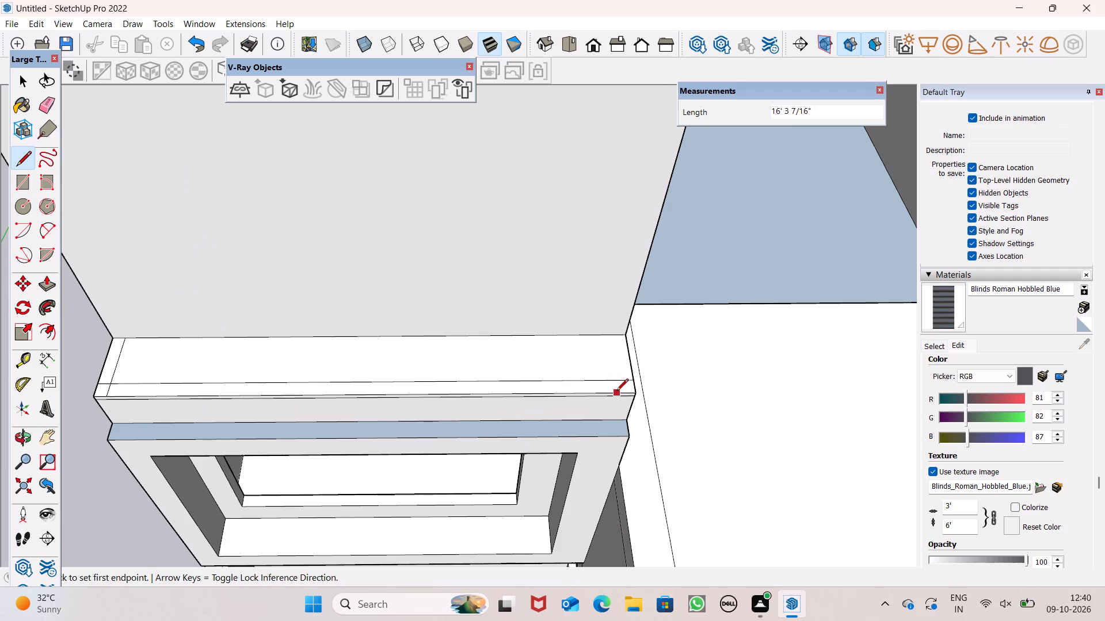
left_click_drag(616, 394, 614, 388)
left_click(609, 338)
Pull the upper face and the lower band of the new storey's front wall 2 11/16" into the room.
scroll(548, 307, "down", 8)
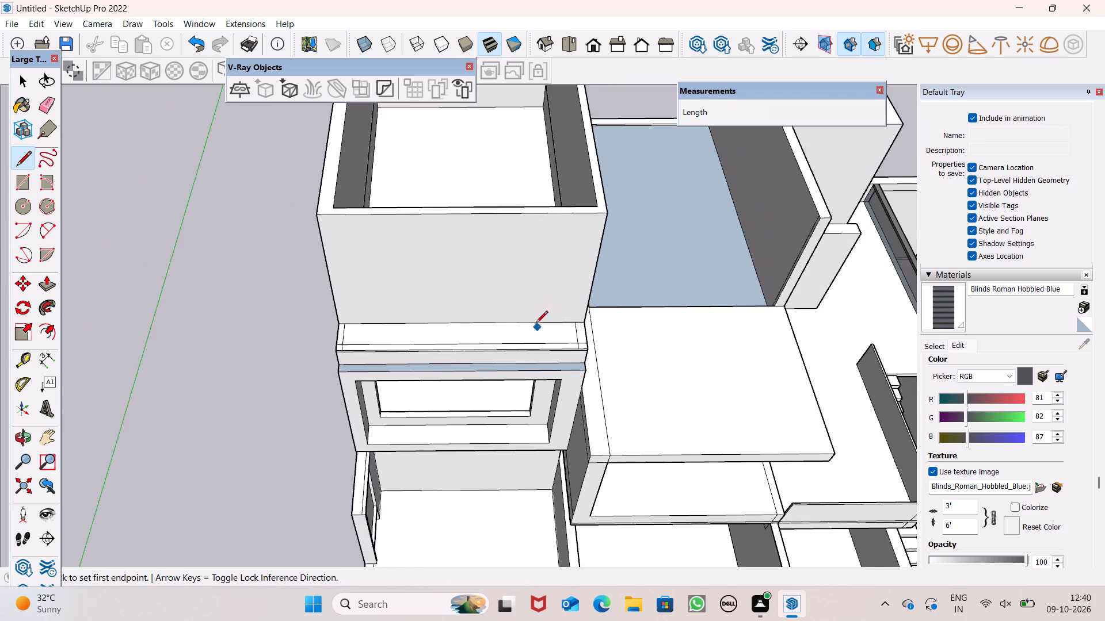
scroll(536, 311, "down", 3)
middle_click_drag(536, 319, 941, 336)
middle_click_drag(591, 255, 942, 298)
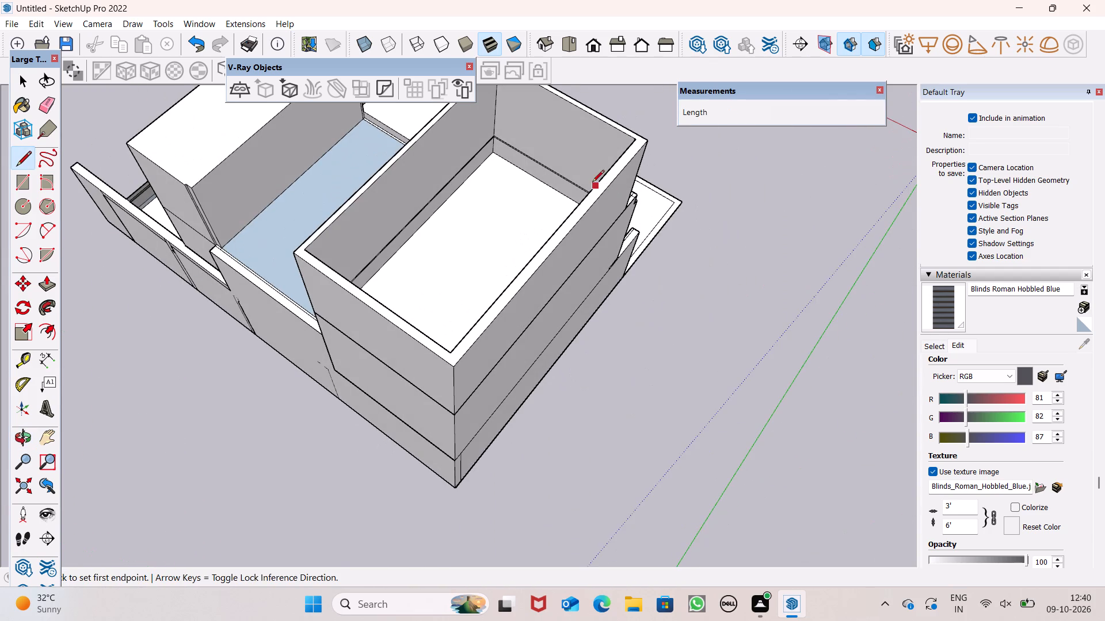
left_click_drag(48, 286, 54, 283)
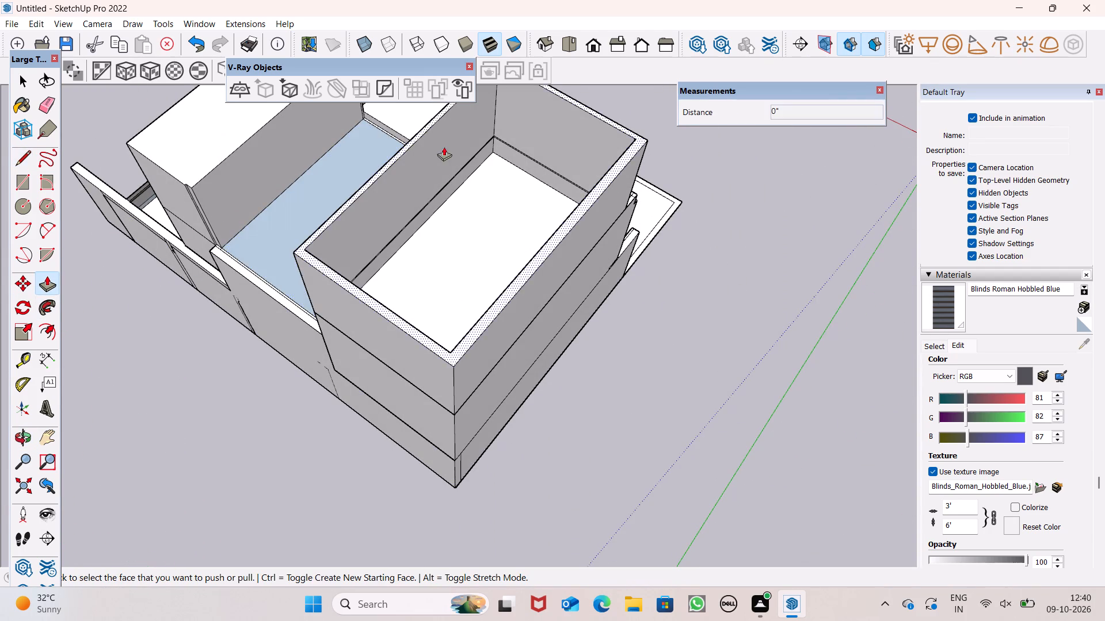
scroll(495, 135, "up", 5)
left_click(576, 126)
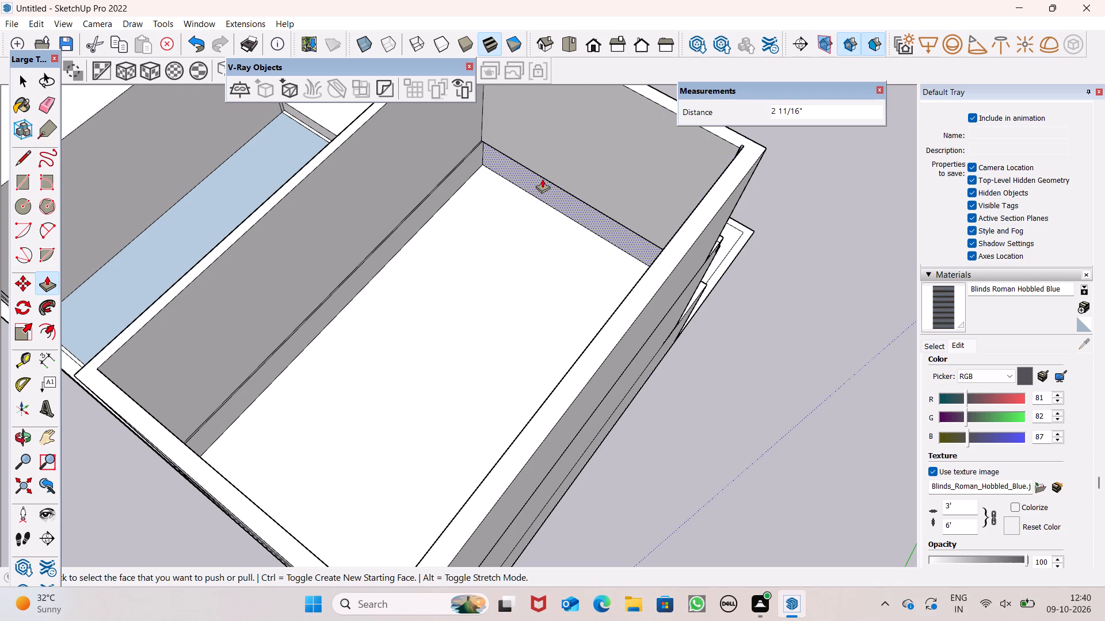
left_click_drag(542, 179, 540, 168)
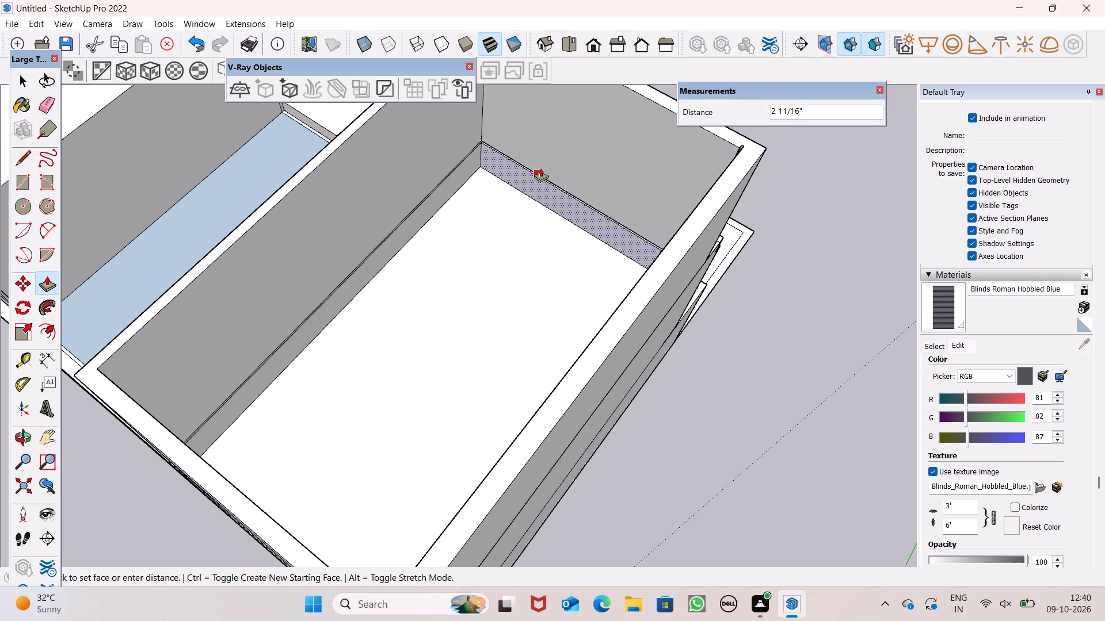
left_click_drag(540, 168, 544, 163)
Pull the thin middle band of the front wall's inner side 2 11/16", flush with the bands around it.
scroll(554, 178, "up", 6)
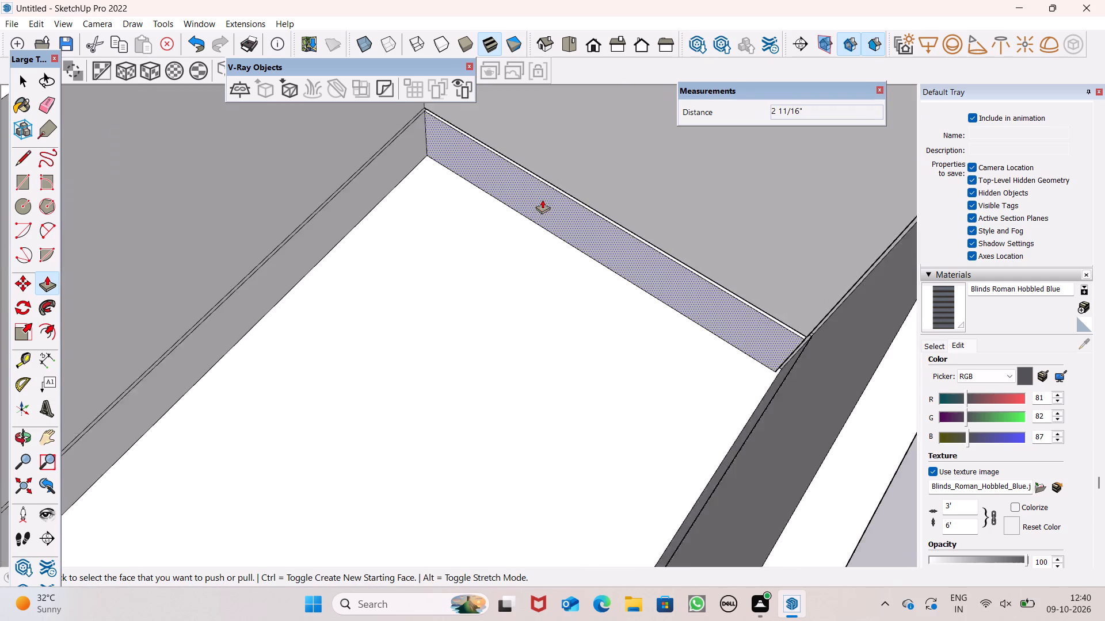
scroll(542, 200, "up", 3)
scroll(576, 202, "down", 1)
scroll(576, 201, "up", 1)
scroll(576, 200, "down", 1)
scroll(577, 200, "up", 2)
middle_click_drag(626, 229, 675, 151)
scroll(635, 108, "up", 3)
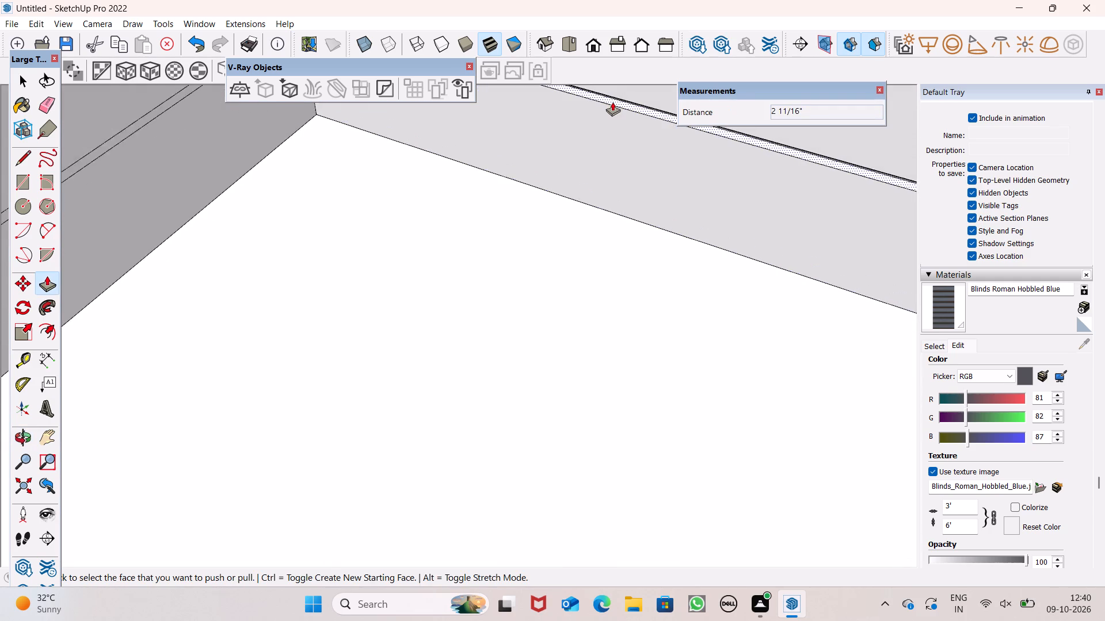
scroll(612, 102, "up", 12)
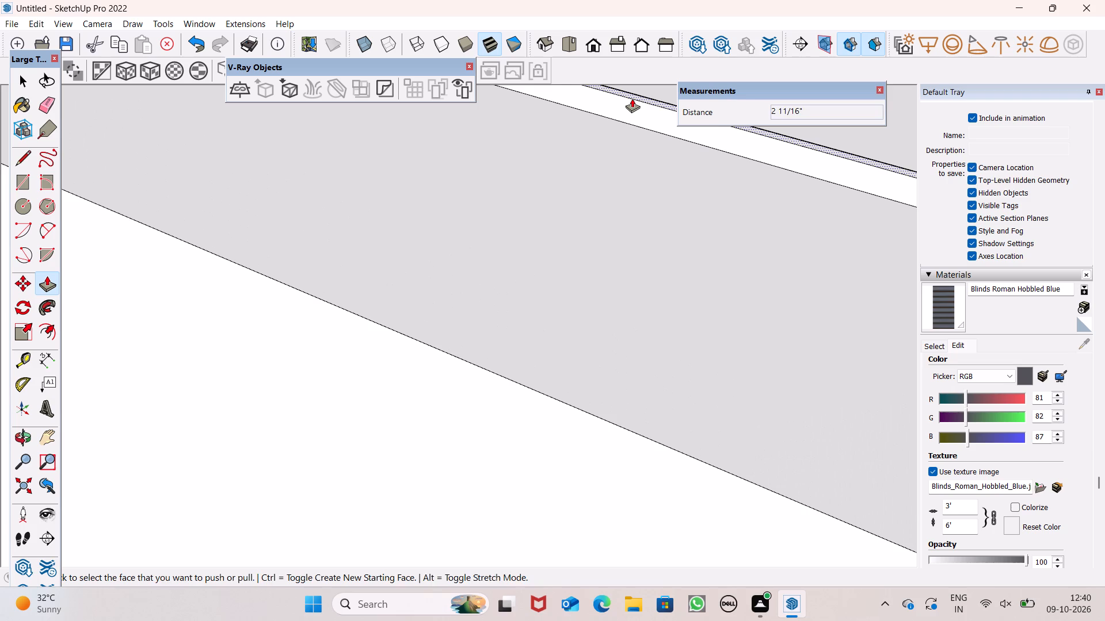
left_click_drag(632, 98, 612, 134)
Push the new storey's front outer face above the ledge inward by about 4 15/16".
scroll(535, 233, "down", 4)
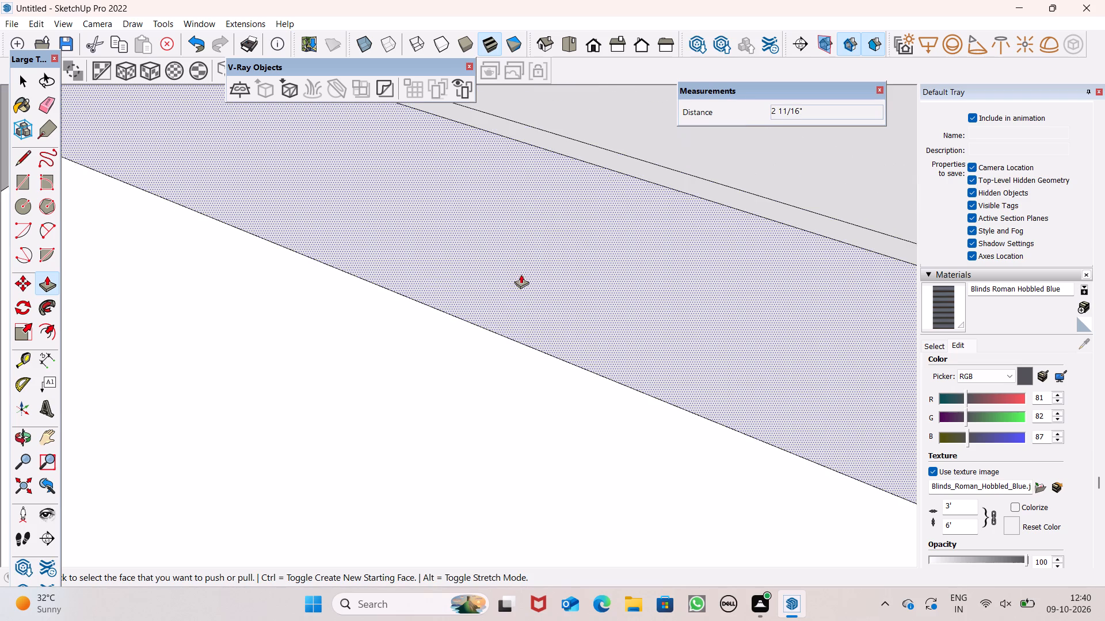
scroll(521, 274, "down", 17)
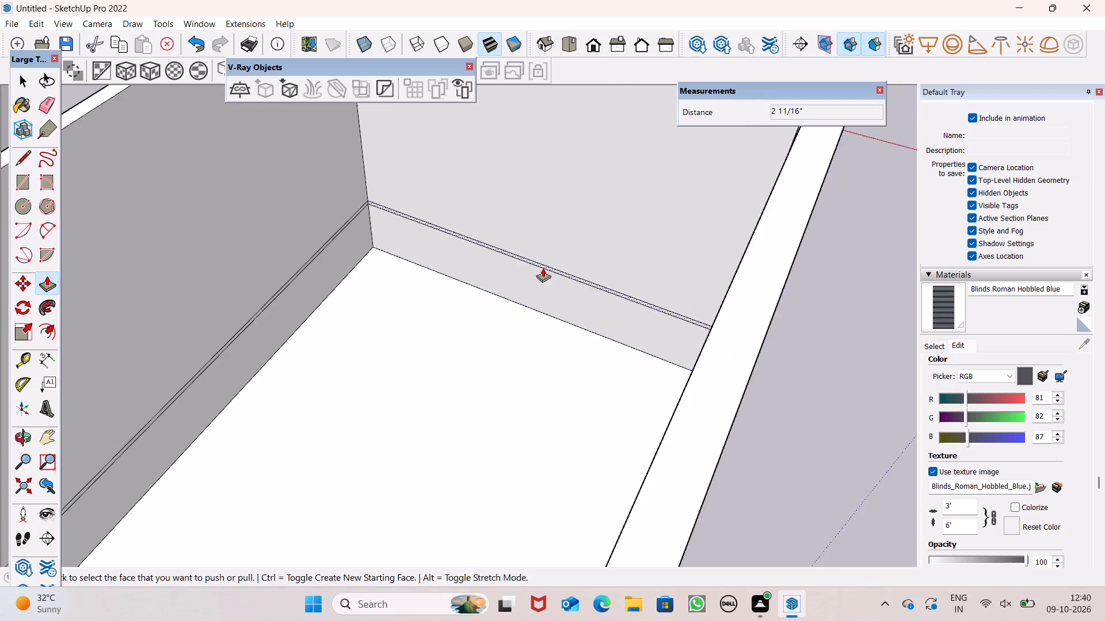
scroll(543, 268, "down", 5)
middle_click_drag(632, 284, 86, 343)
scroll(376, 321, "up", 2)
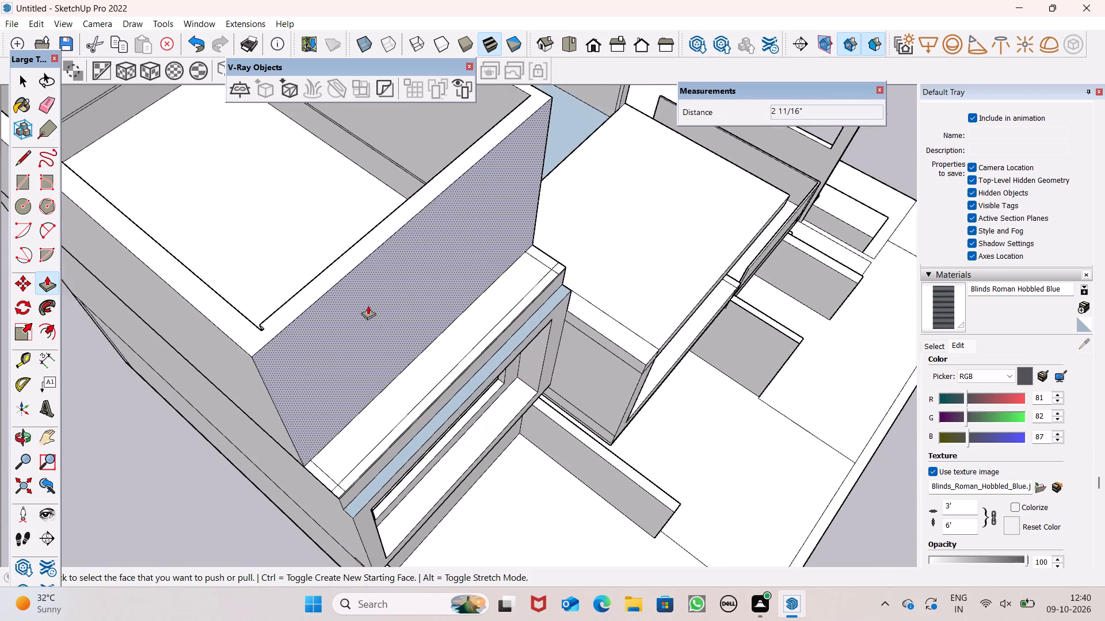
scroll(368, 305, "up", 3)
left_click_drag(348, 307, 342, 305)
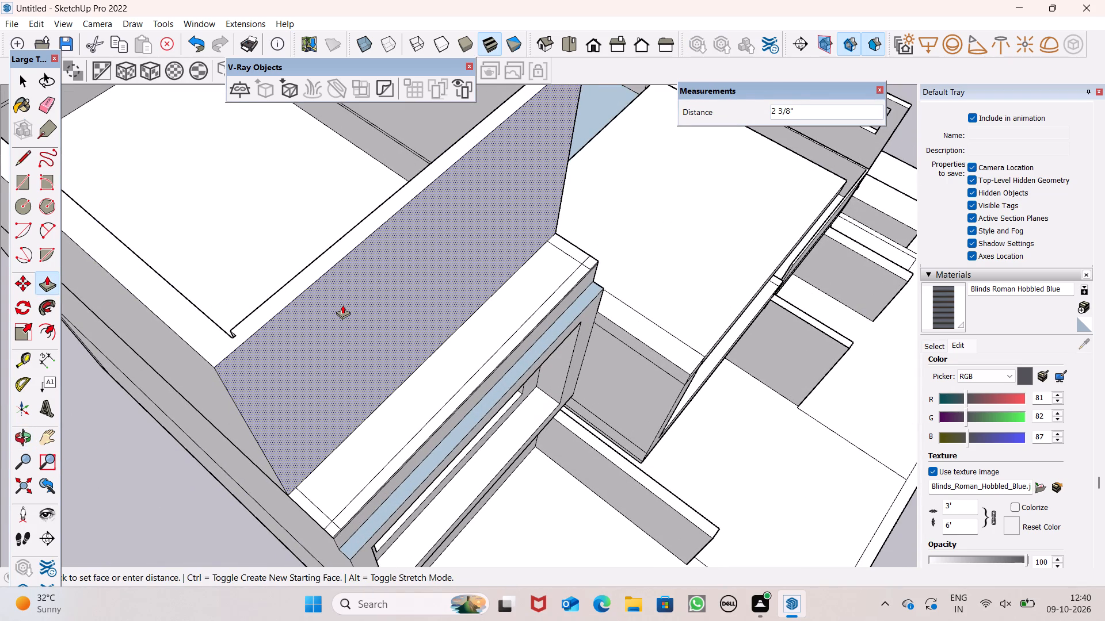
left_click_drag(342, 305, 337, 302)
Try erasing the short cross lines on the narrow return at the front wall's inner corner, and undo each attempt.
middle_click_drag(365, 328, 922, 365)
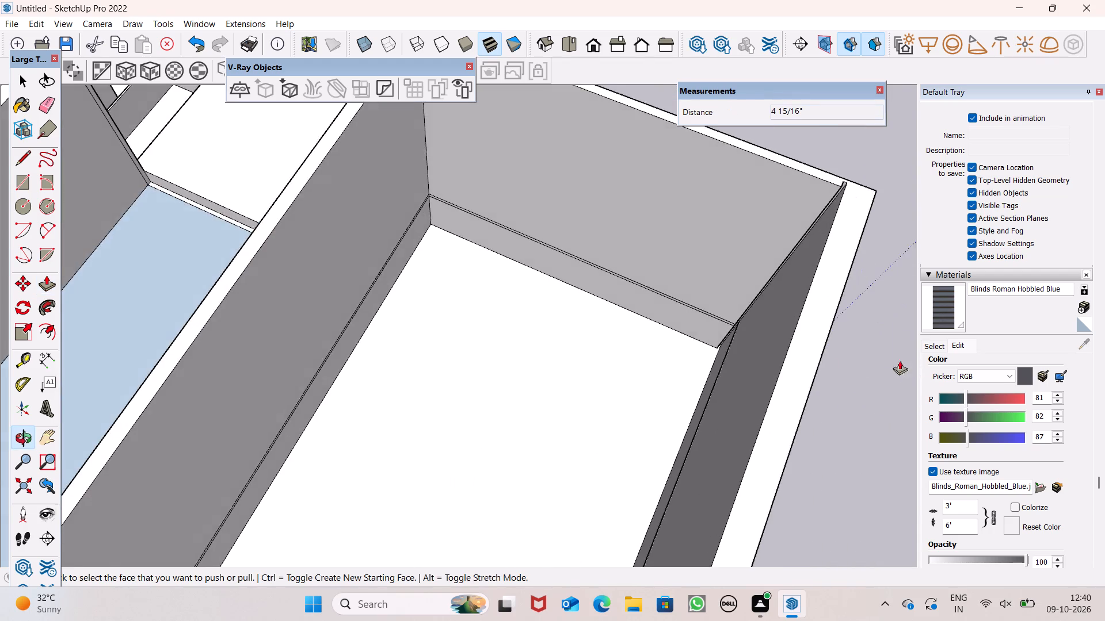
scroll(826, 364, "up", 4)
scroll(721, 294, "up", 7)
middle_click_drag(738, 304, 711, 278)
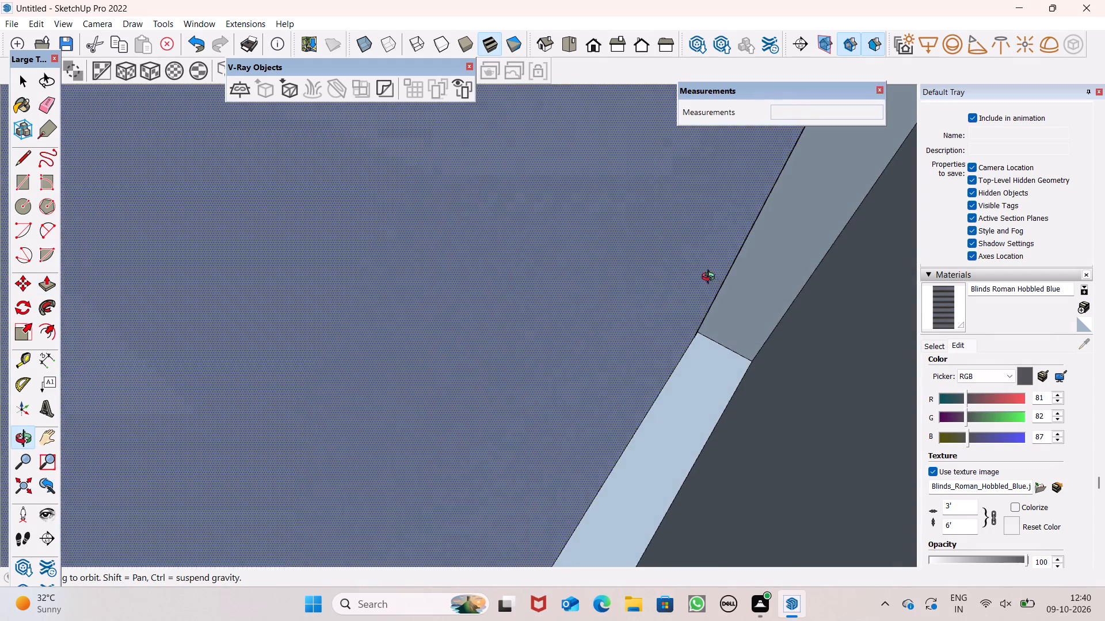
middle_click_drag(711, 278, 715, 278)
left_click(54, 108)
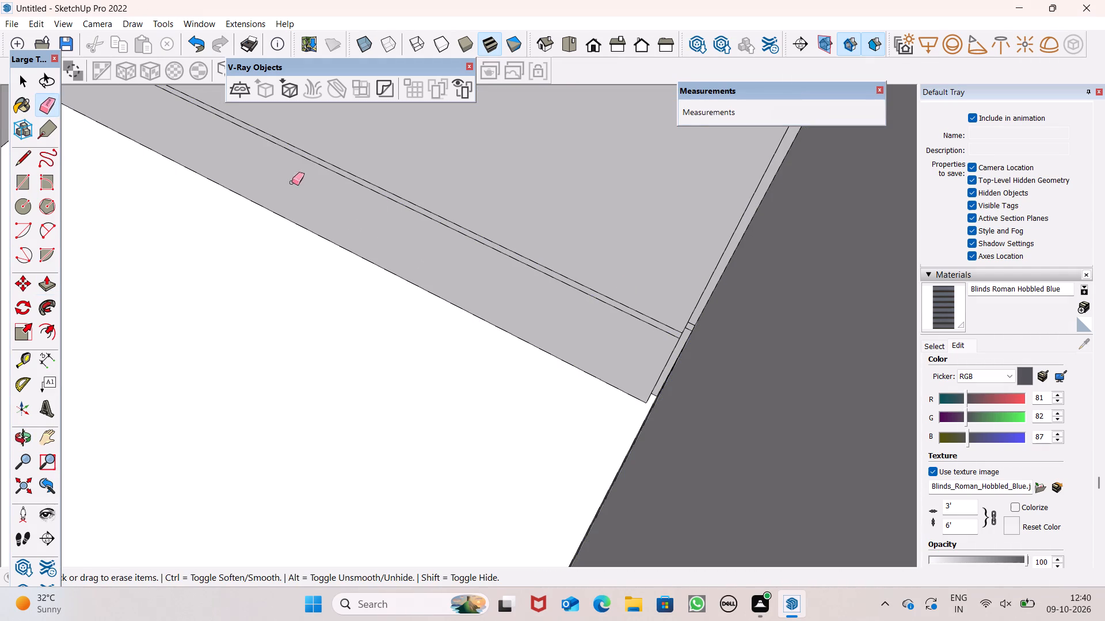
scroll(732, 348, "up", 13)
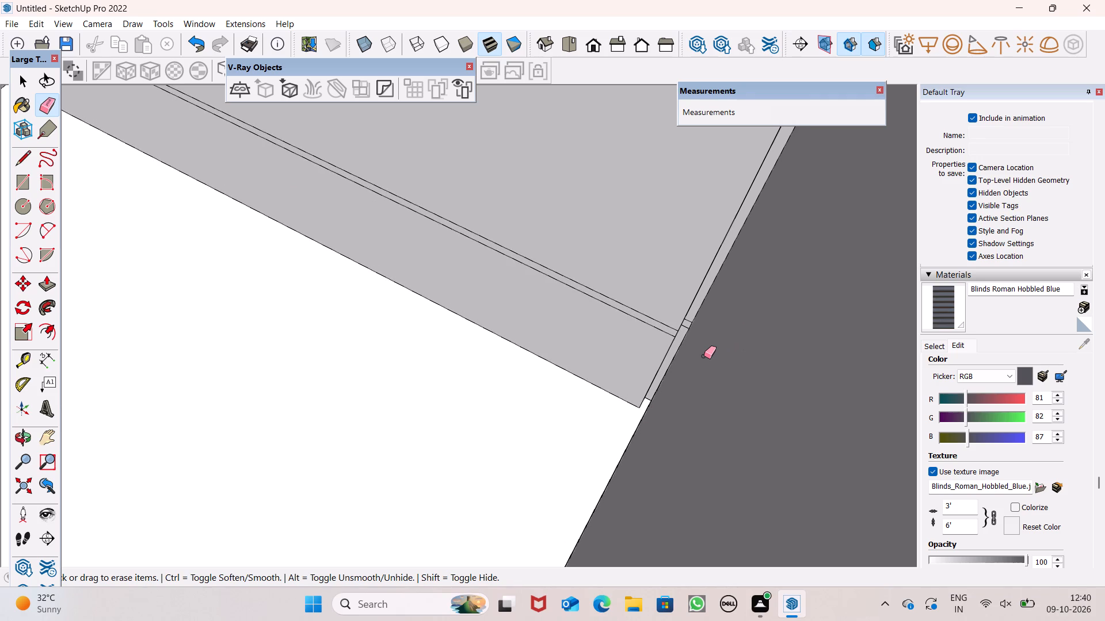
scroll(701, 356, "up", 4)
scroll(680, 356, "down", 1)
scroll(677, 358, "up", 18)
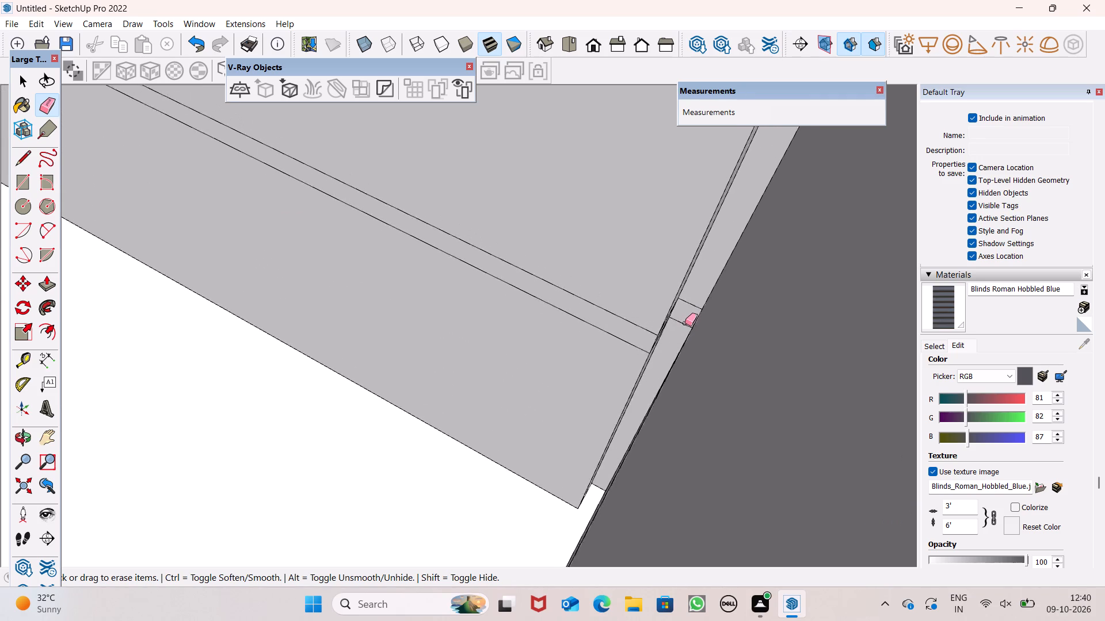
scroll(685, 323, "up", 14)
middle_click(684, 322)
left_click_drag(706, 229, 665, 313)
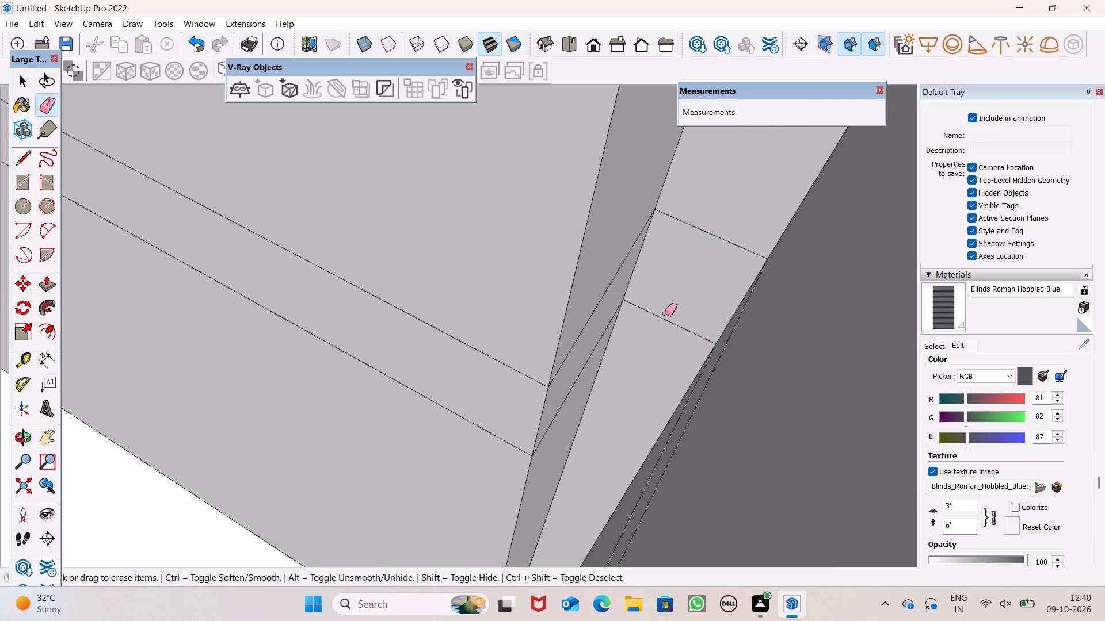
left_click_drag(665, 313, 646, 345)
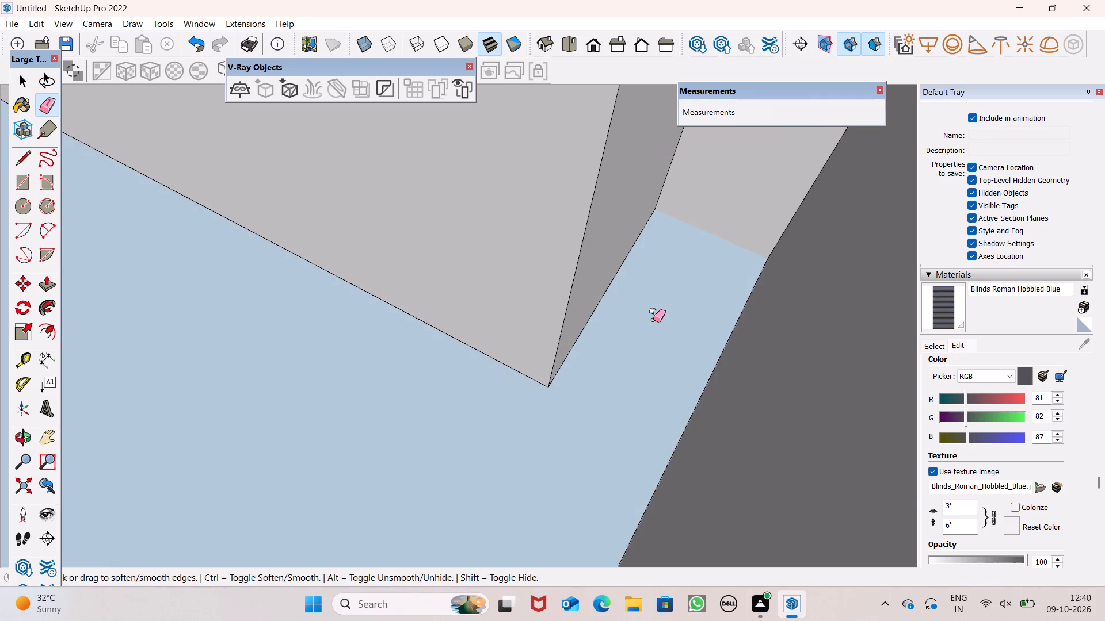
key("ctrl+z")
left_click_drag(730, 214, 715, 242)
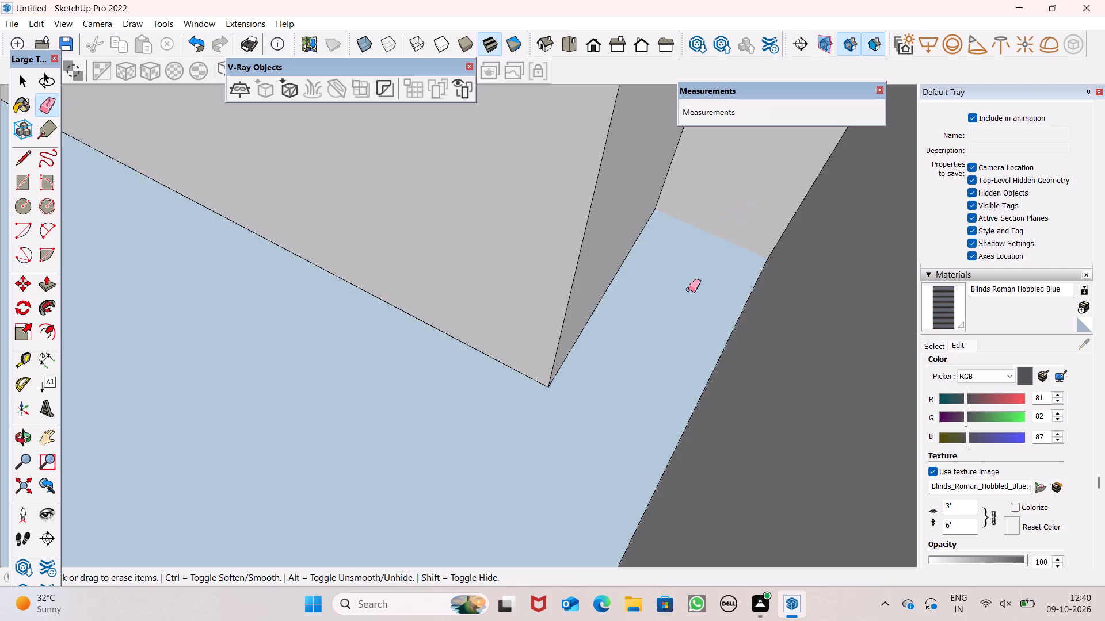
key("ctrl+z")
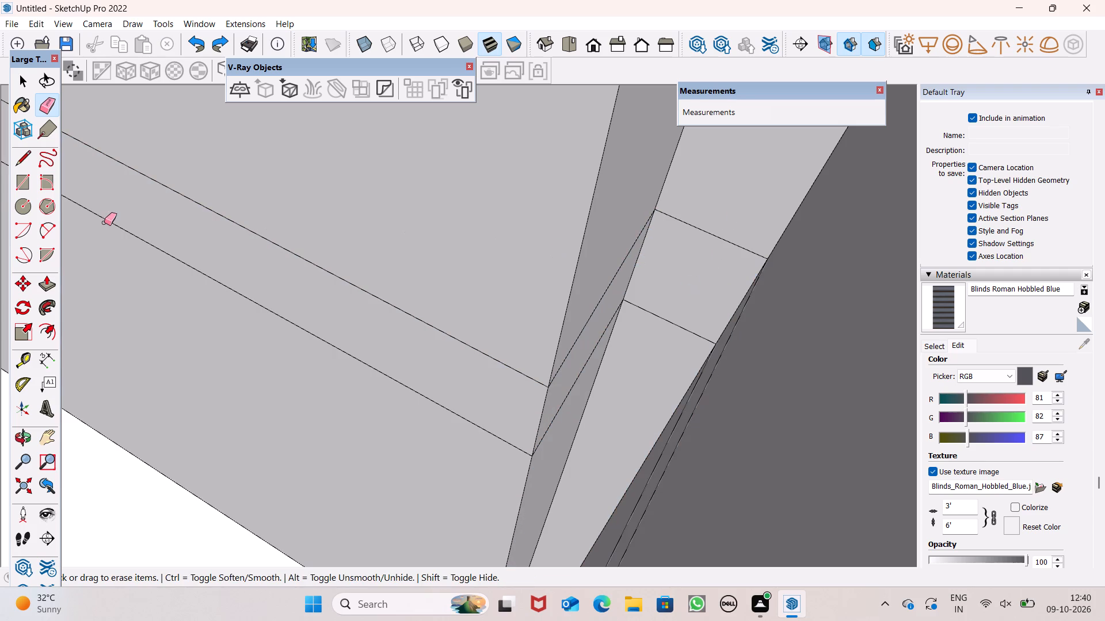
Push/Pull the narrow corner return's upper, middle and lower faces 2 11/16", flush with the front wall's inner side.
double_click(46, 289)
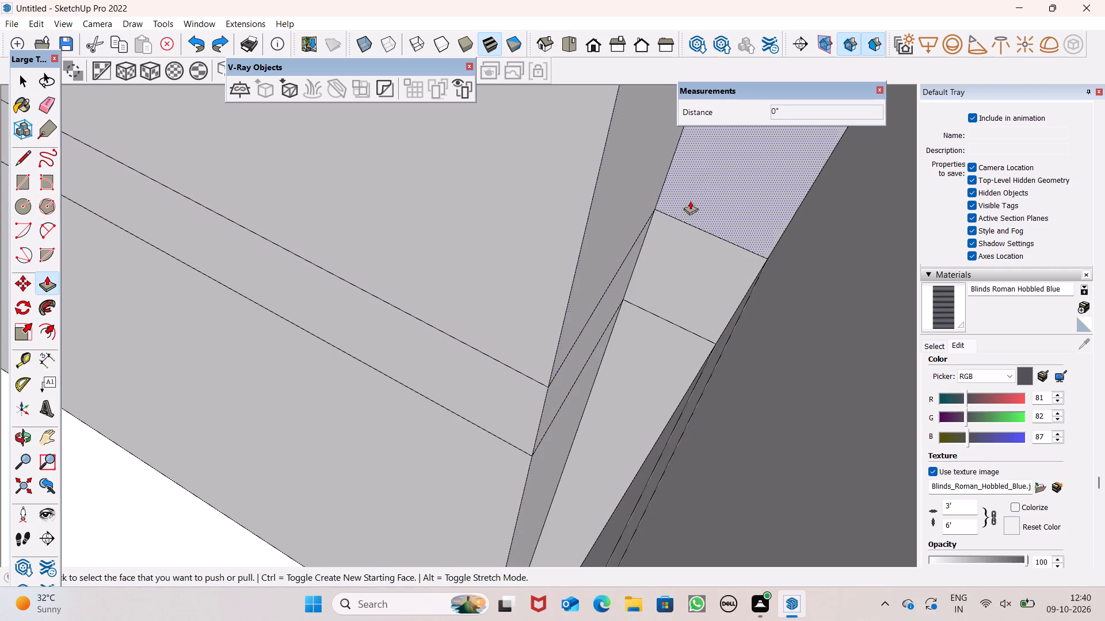
left_click_drag(704, 174, 570, 251)
middle_click_drag(604, 434, 646, 351)
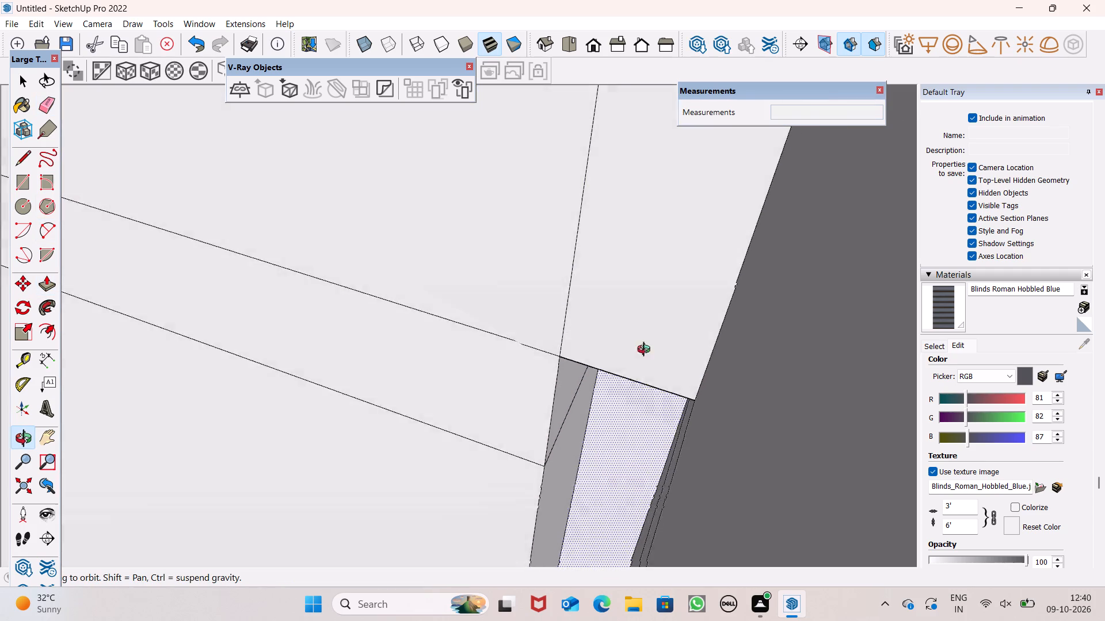
middle_click_drag(646, 351, 719, 179)
left_click_drag(653, 333, 541, 384)
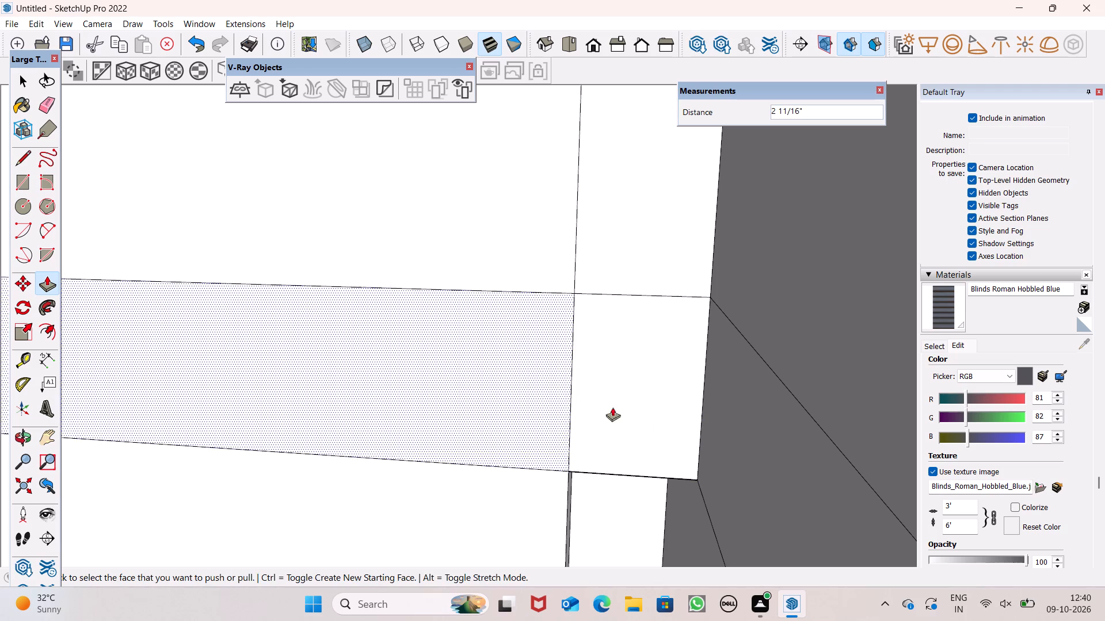
left_click_drag(595, 518, 542, 523)
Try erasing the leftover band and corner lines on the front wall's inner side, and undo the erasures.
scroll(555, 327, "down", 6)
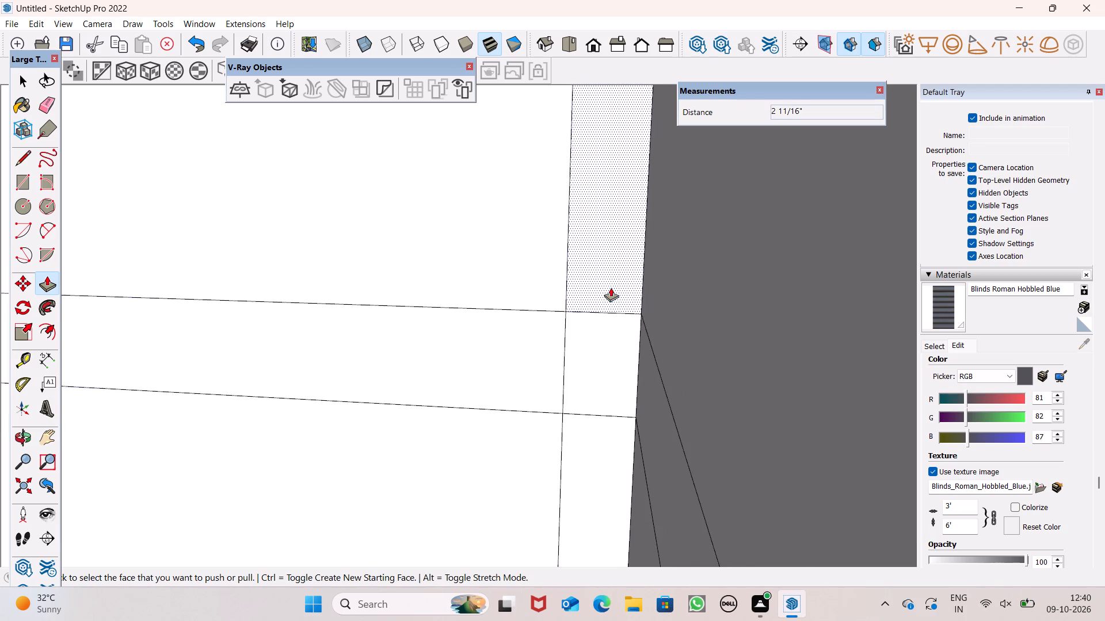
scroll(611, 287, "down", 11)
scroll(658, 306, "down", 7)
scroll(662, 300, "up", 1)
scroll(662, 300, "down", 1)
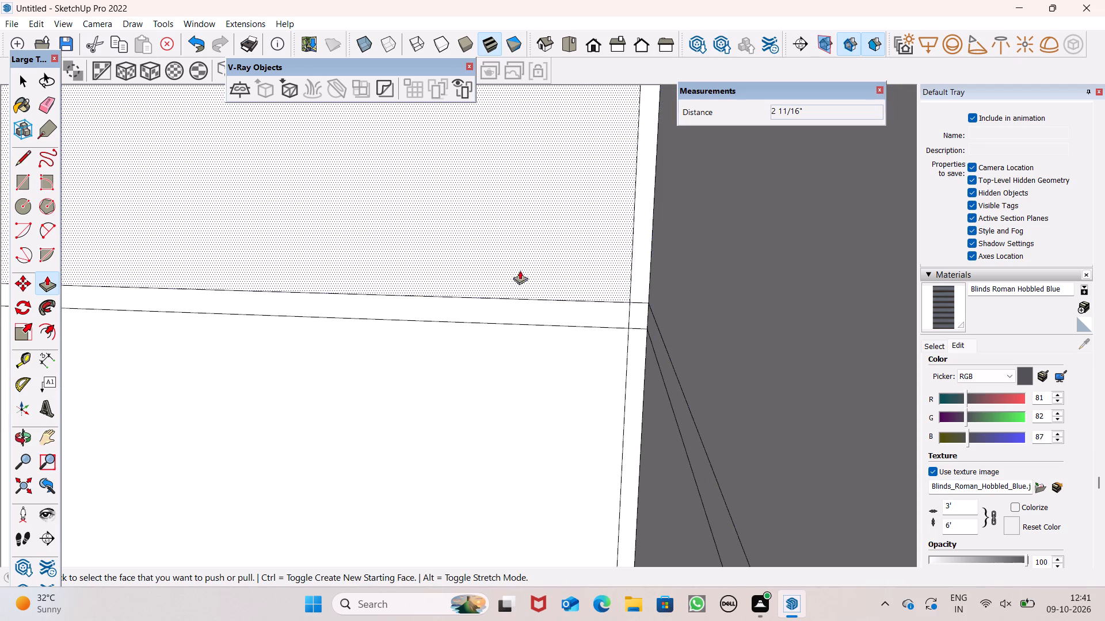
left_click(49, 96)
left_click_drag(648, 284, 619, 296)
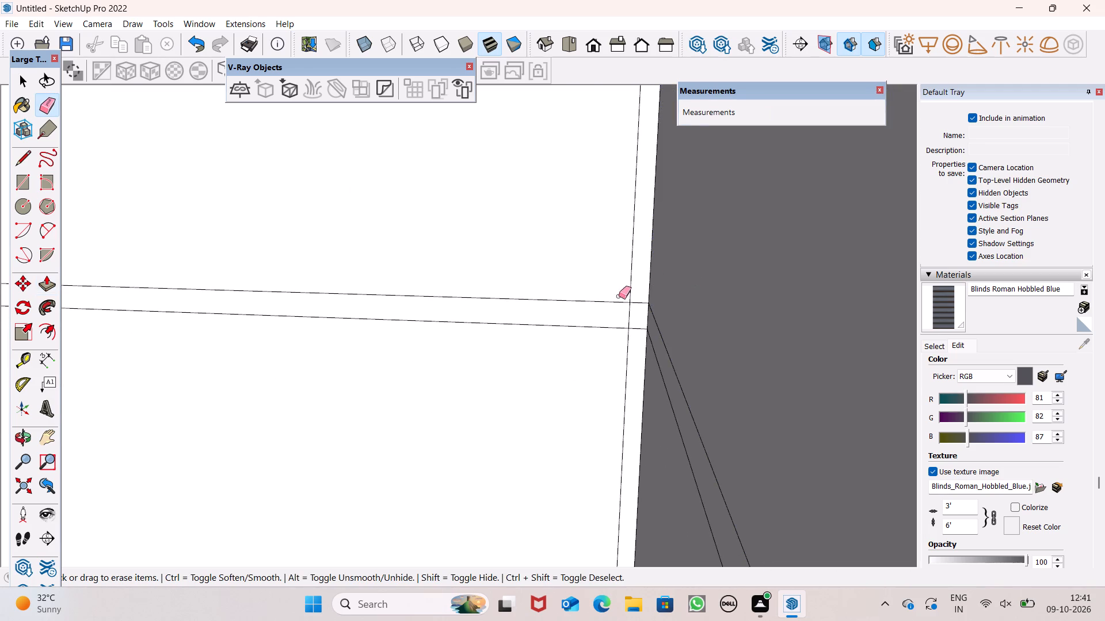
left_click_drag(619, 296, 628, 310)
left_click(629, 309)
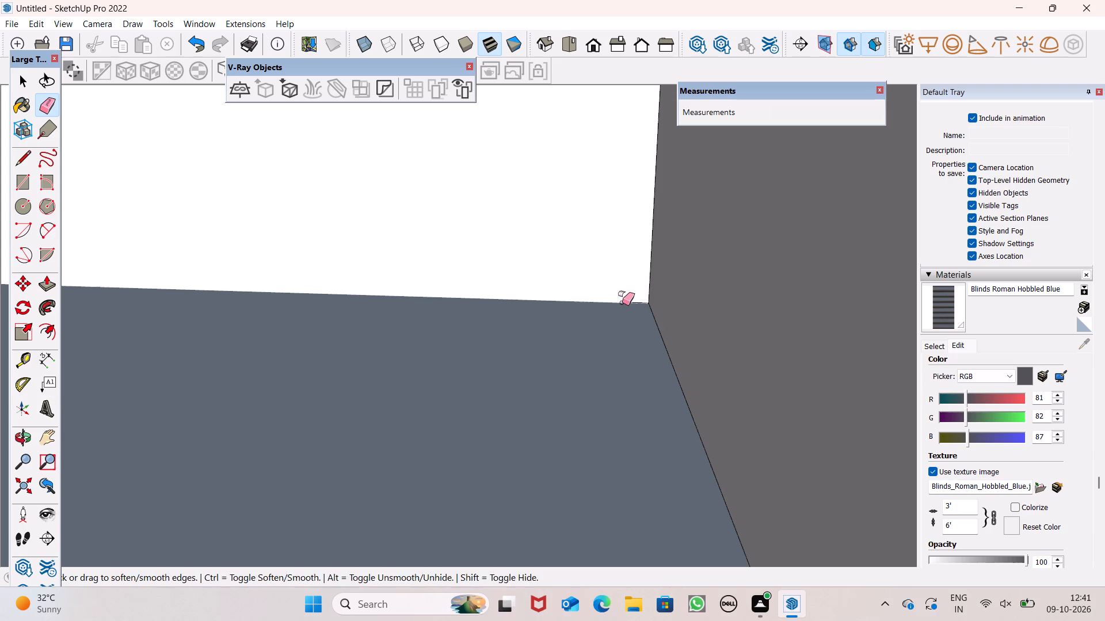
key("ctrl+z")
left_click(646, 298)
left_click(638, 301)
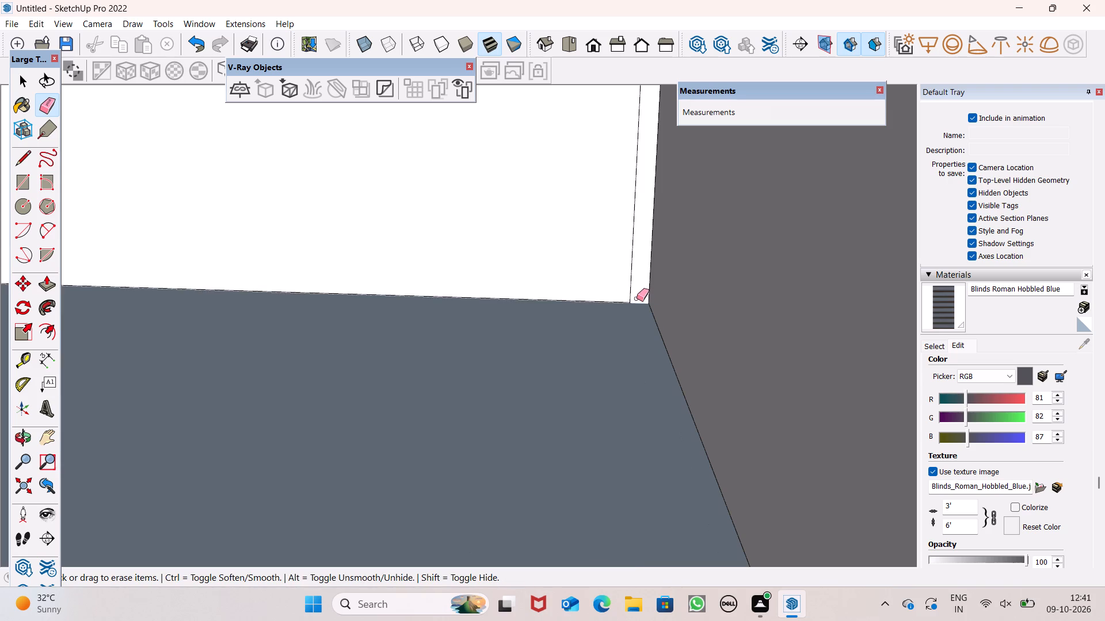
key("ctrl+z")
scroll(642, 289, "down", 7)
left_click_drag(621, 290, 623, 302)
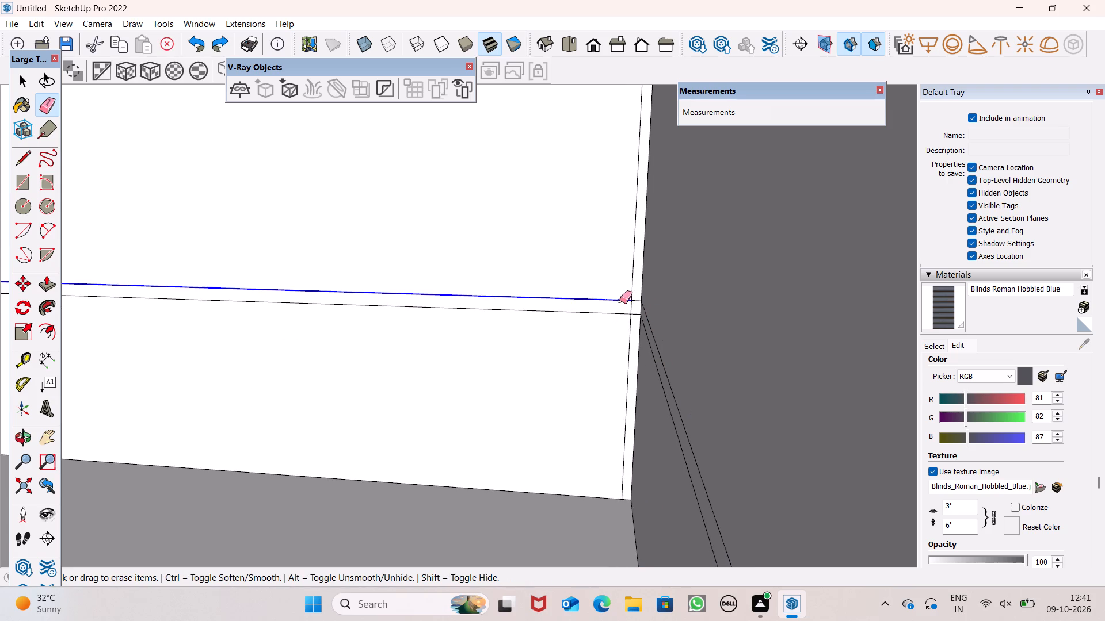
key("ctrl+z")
Examine the whole house model from outside, starting with a standard view and ending with the front.
scroll(653, 286, "down", 9)
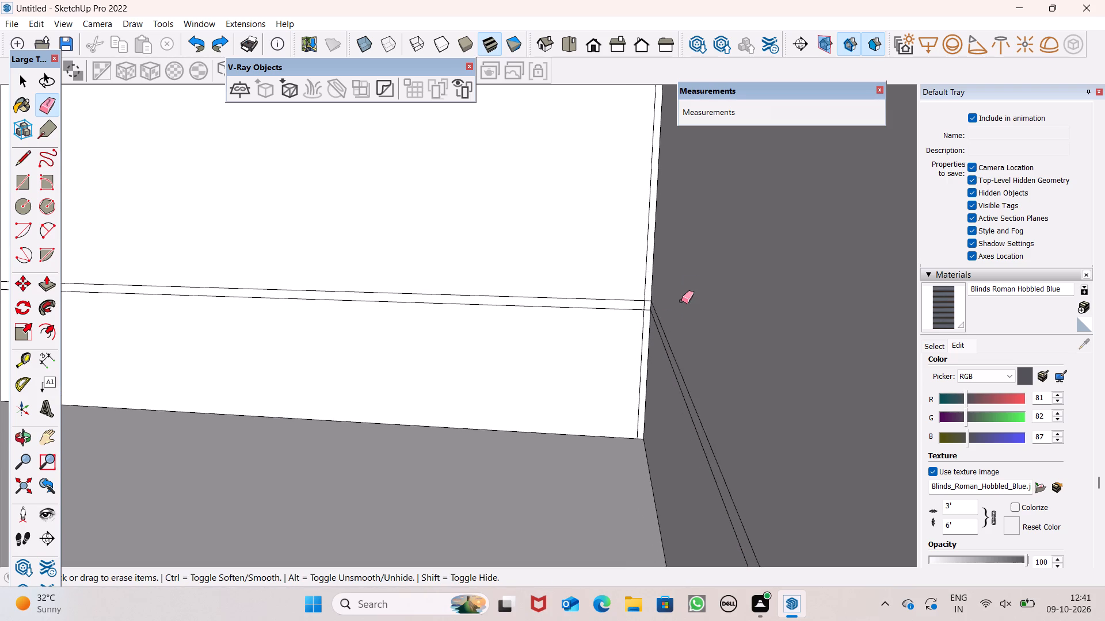
scroll(681, 301, "down", 13)
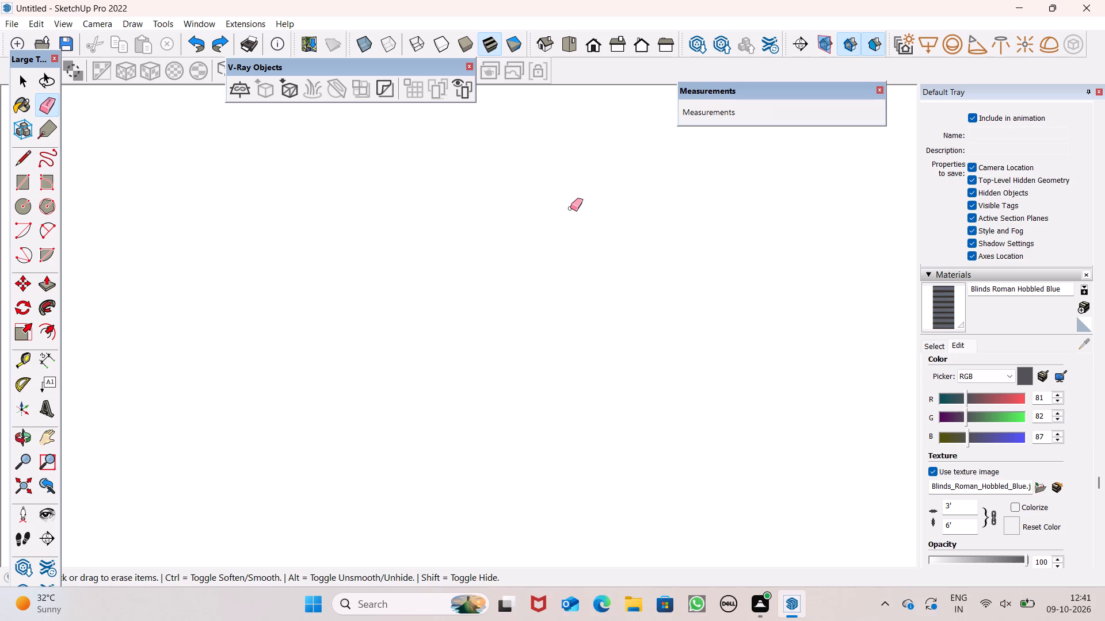
scroll(716, 248, "down", 5)
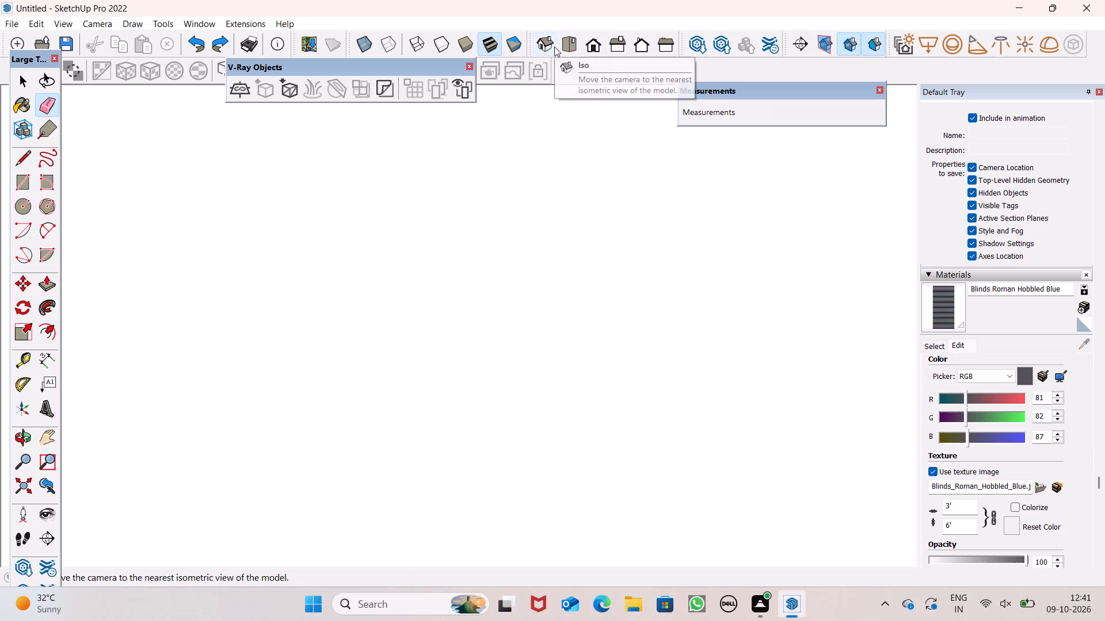
left_click(568, 42)
scroll(672, 175, "down", 13)
scroll(475, 319, "up", 1)
scroll(473, 321, "down", 7)
middle_click_drag(604, 328, 505, 55)
scroll(521, 81, "up", 1)
scroll(649, 205, "up", 6)
middle_click_drag(589, 234, 665, 119)
scroll(658, 143, "up", 1)
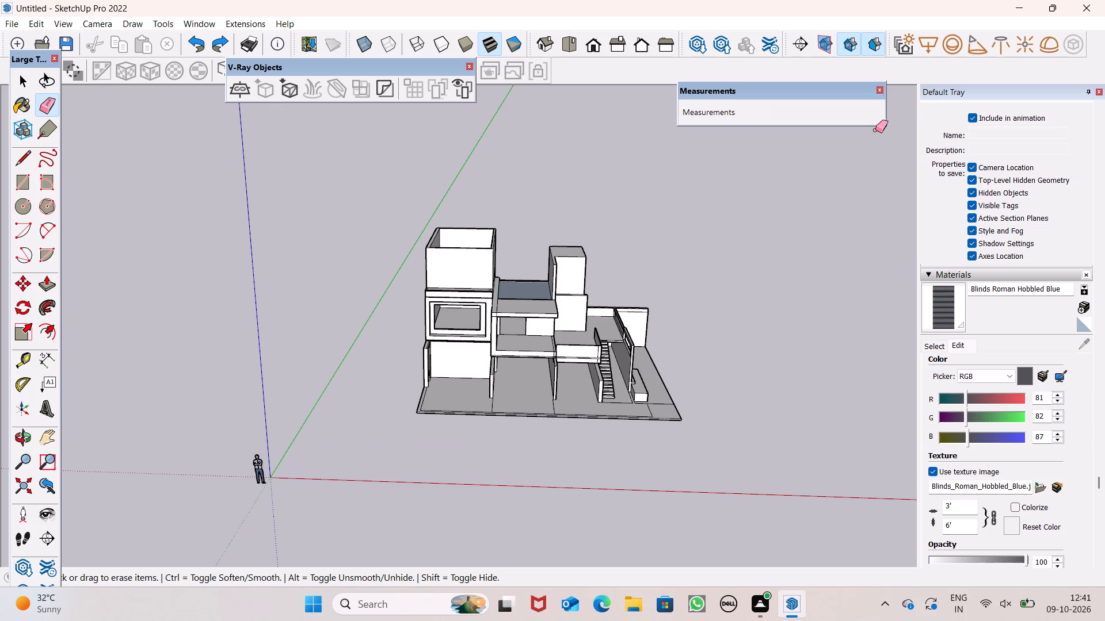
scroll(862, 114, "down", 1)
Erase the short crossing lines at the left corner of the border strip on the front ledge.
middle_click_drag(658, 279, 264, 260)
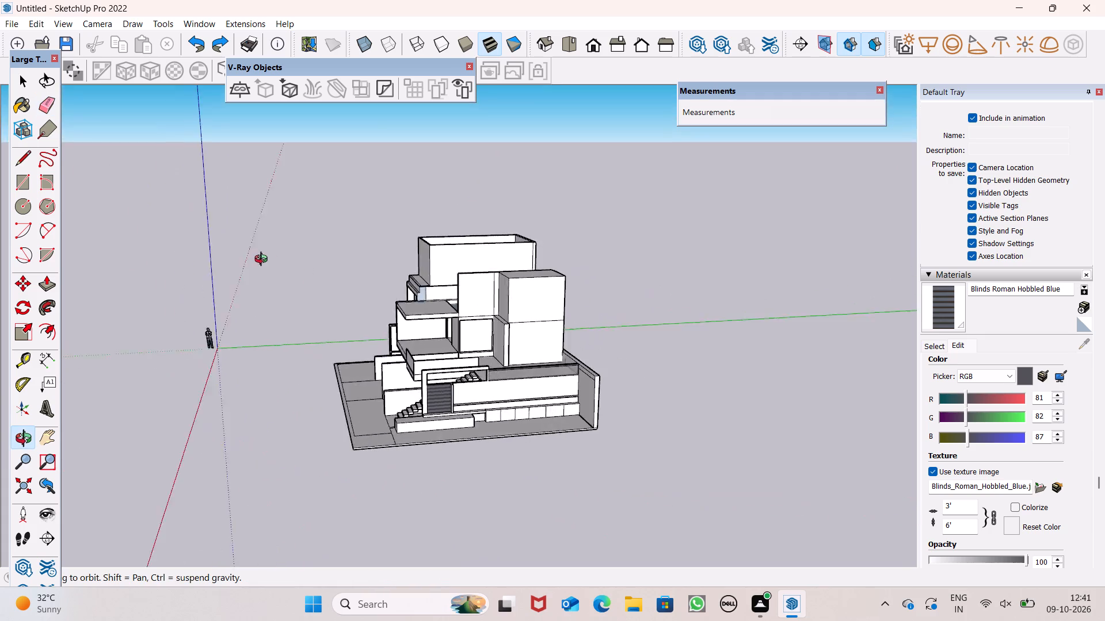
middle_click_drag(264, 260, 669, 308)
scroll(669, 325, "up", 2)
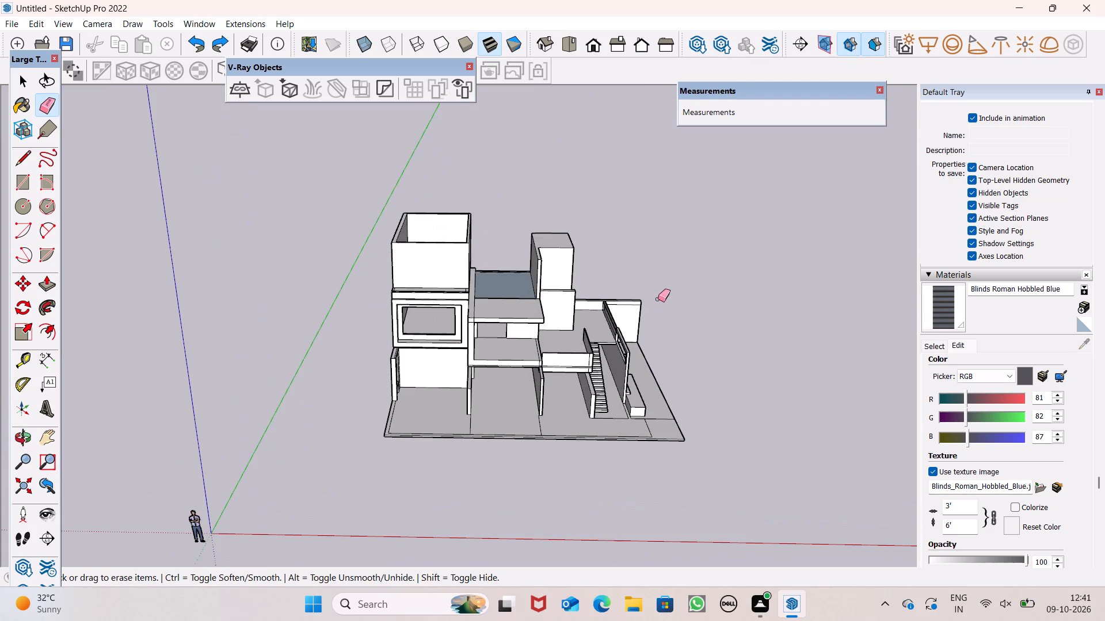
scroll(552, 236, "up", 1)
middle_click_drag(571, 285, 598, 332)
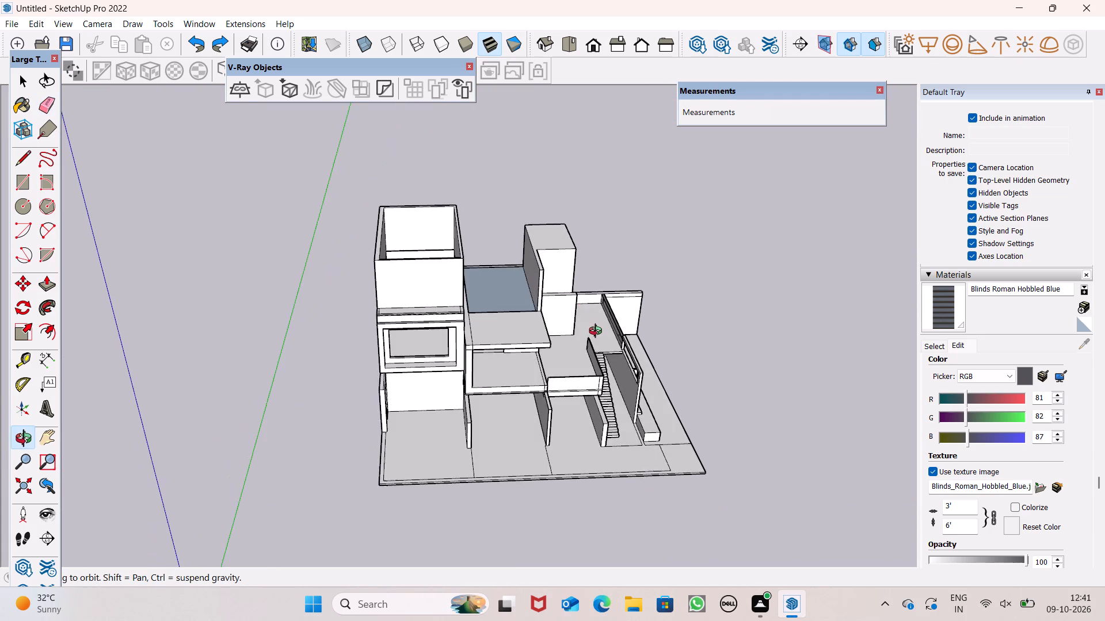
middle_click_drag(598, 332, 583, 395)
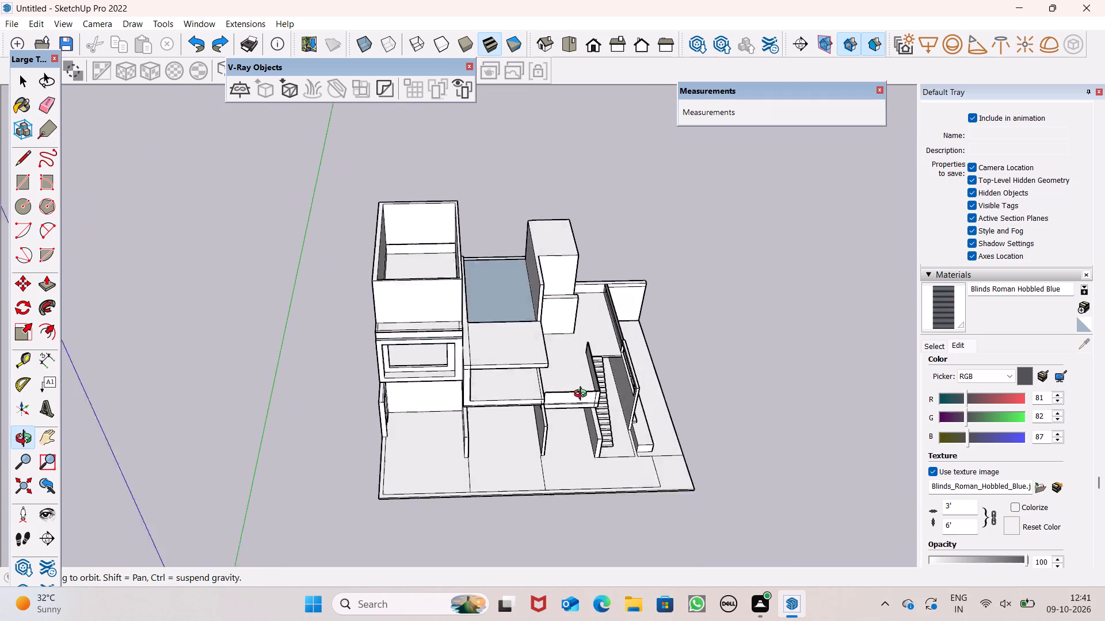
middle_click_drag(583, 395, 578, 399)
scroll(499, 328, "up", 5)
scroll(410, 342, "up", 6)
scroll(265, 336, "up", 7)
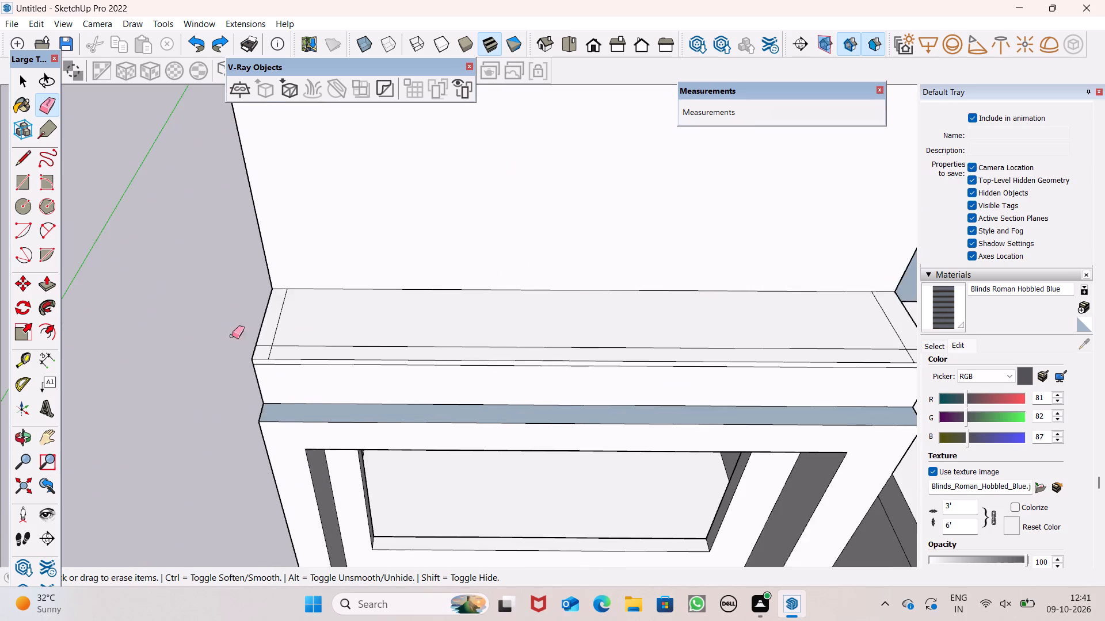
scroll(322, 336, "up", 4)
left_click_drag(237, 340, 252, 356)
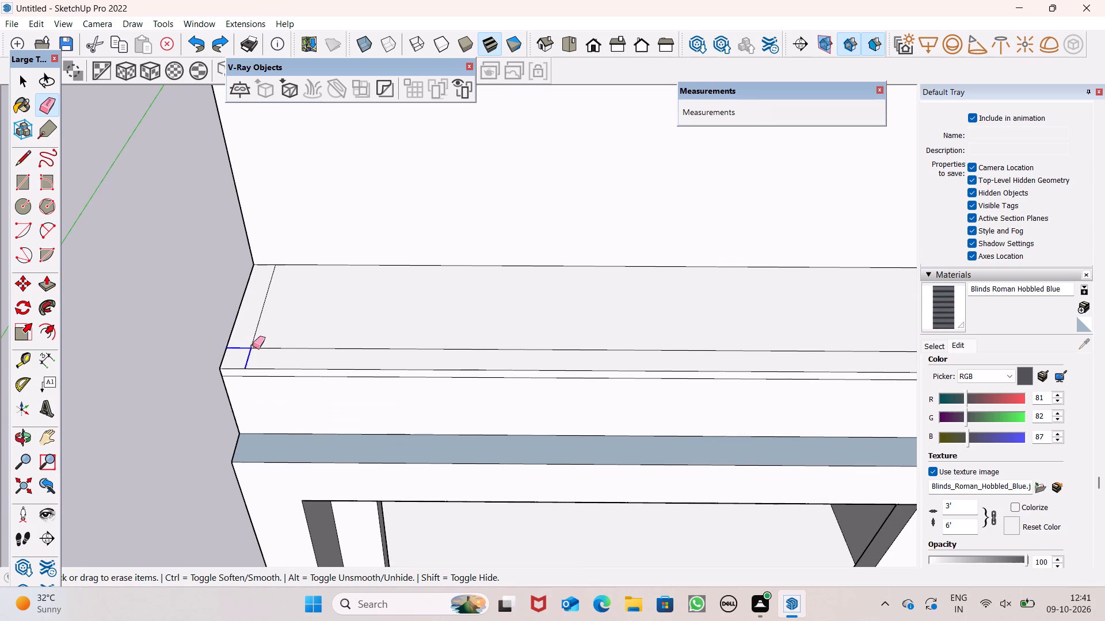
Erase the short crossing lines at the front ledge's right corner, leaving one continuous U-shaped border face.
scroll(240, 347, "down", 4)
scroll(699, 371, "down", 5)
scroll(864, 385, "down", 1)
scroll(864, 385, "up", 5)
scroll(803, 348, "up", 2)
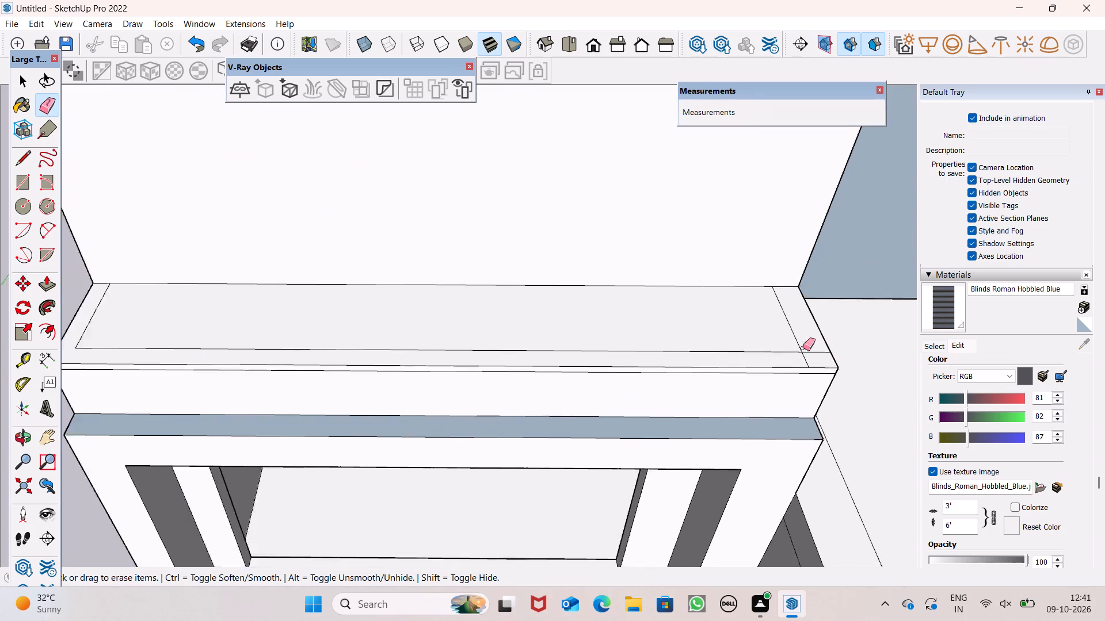
scroll(803, 348, "up", 2)
left_click_drag(818, 345, 808, 362)
left_click_drag(816, 354, 801, 362)
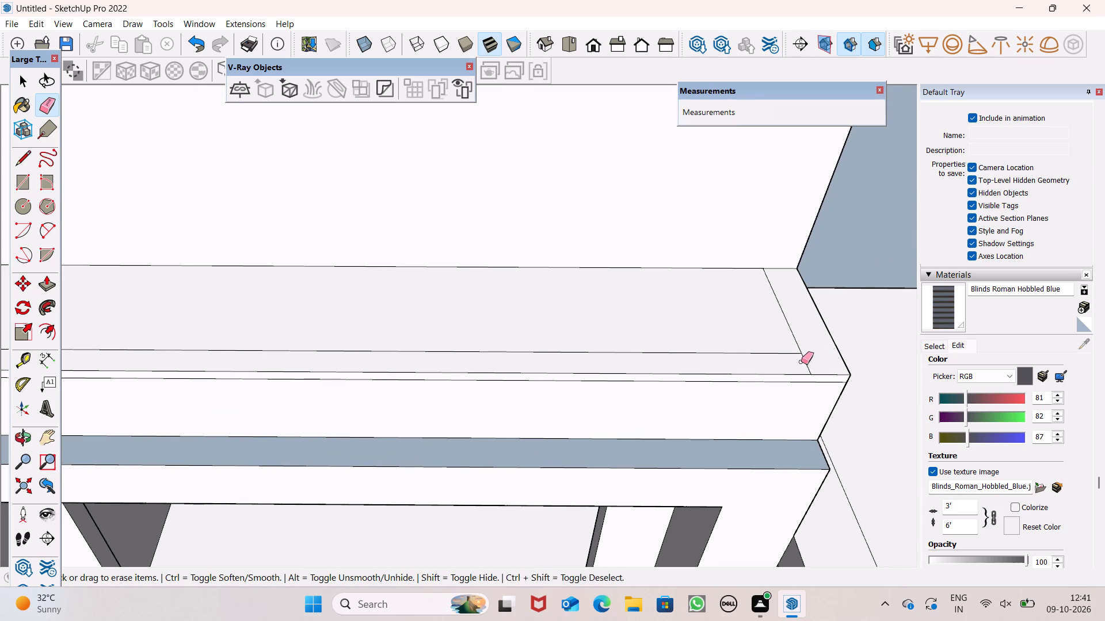
left_click_drag(801, 362, 799, 361)
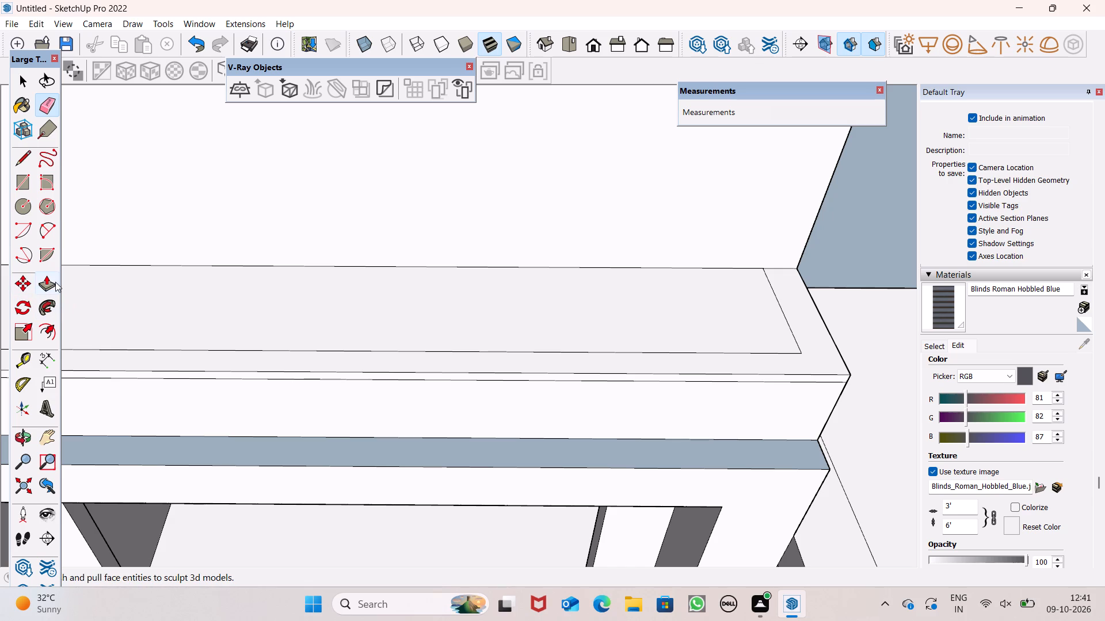
Push/Pull the front ledge's U-shaped border face up 2' to form a low parapet.
left_click(49, 285)
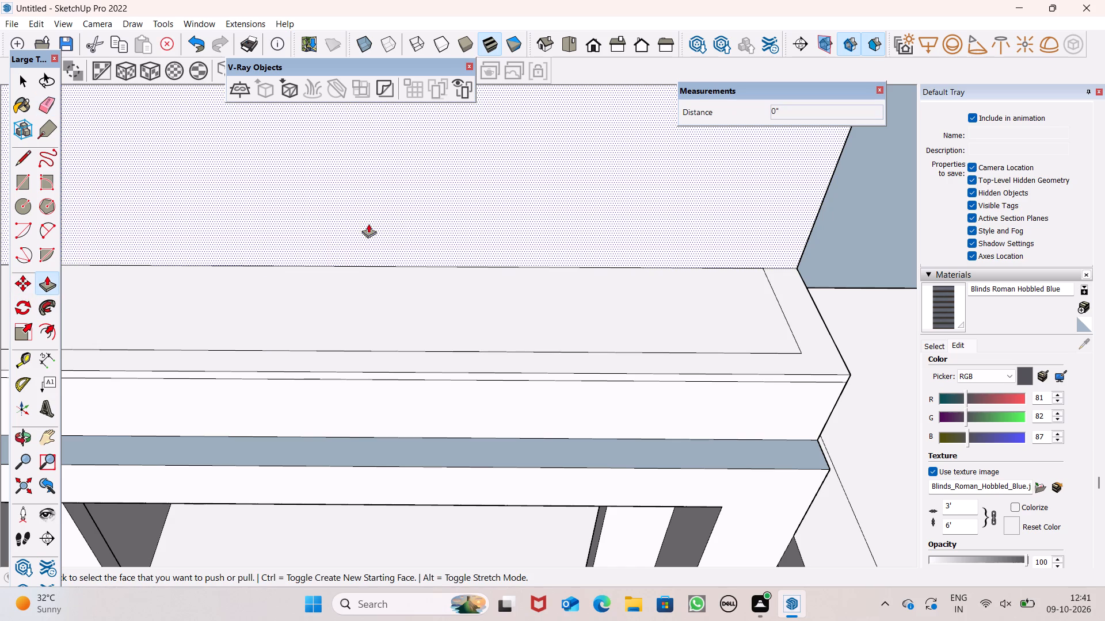
left_click_drag(810, 352, 810, 302)
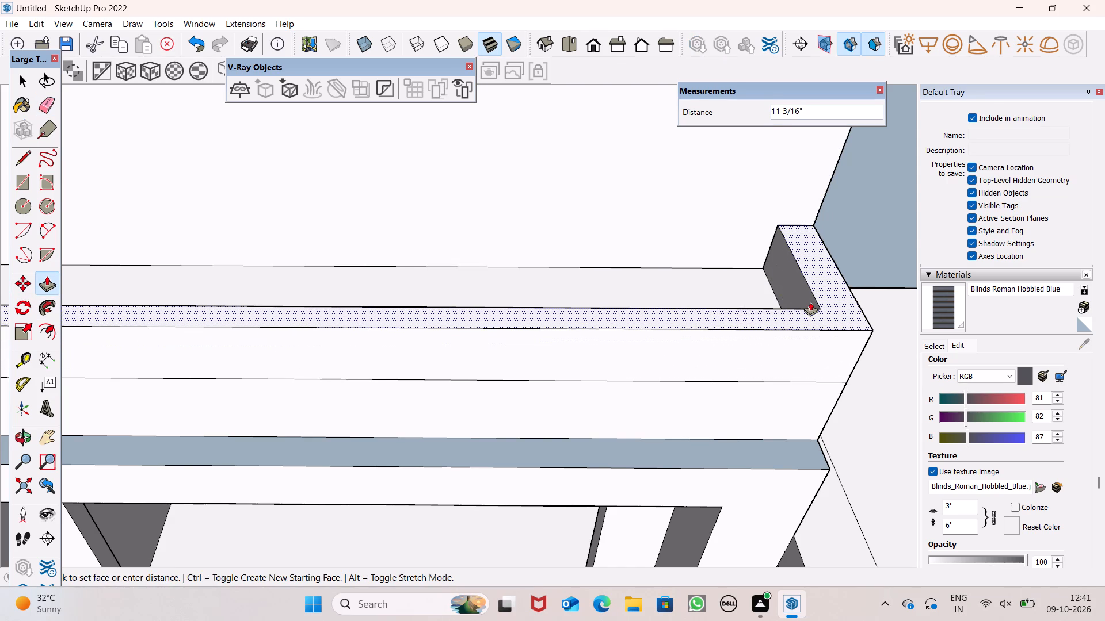
left_click_drag(810, 302, 807, 286)
type("2'")
key("Return")
Push/Pull the low parapet's top face up another 2" as a new starting face to form a coping band.
left_click(819, 260)
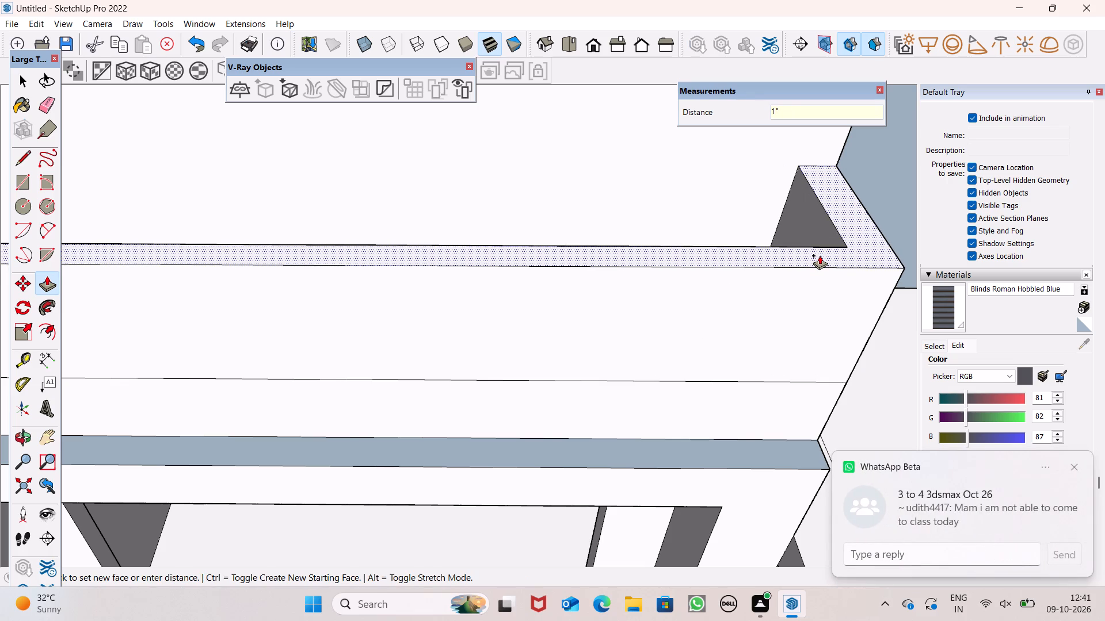
key("1")
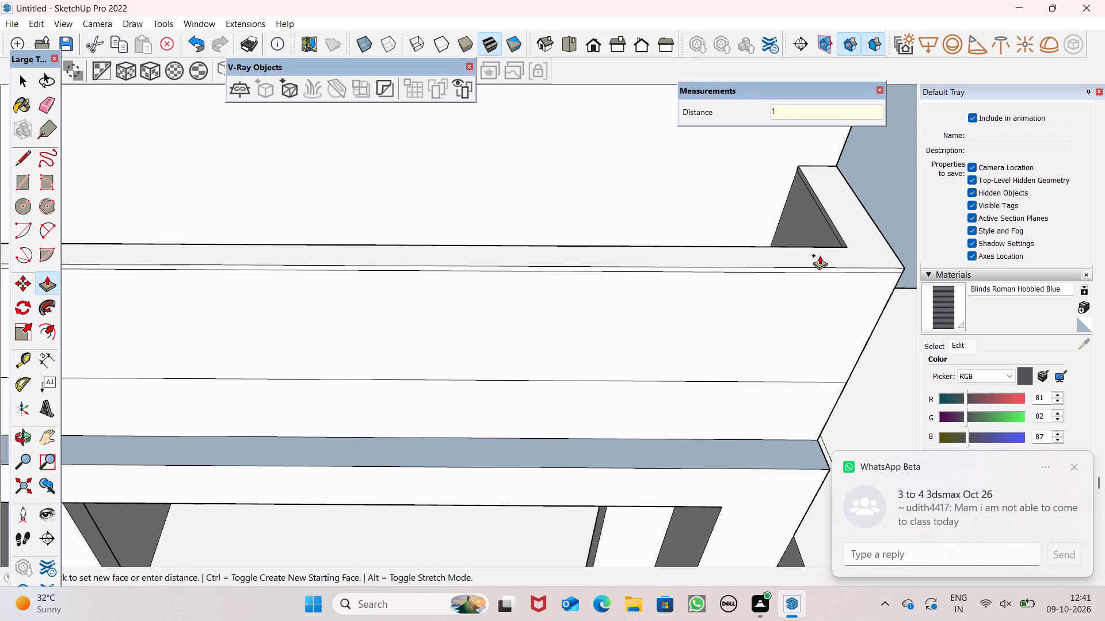
key("BackSpace")
key("2")
key("shift+quotedbl")
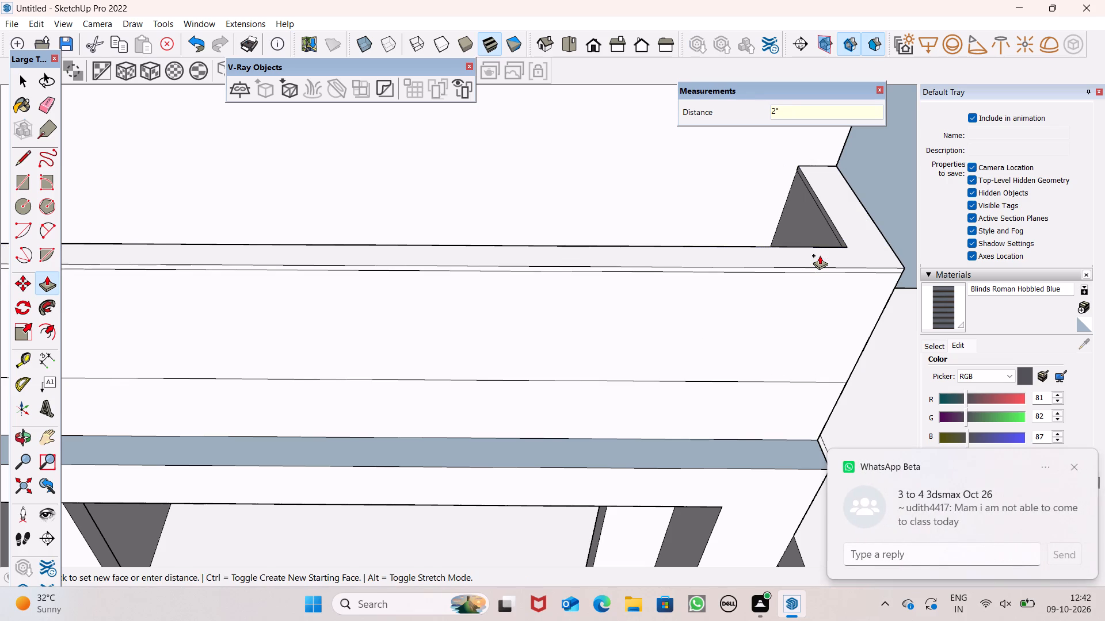
key("Return")
scroll(811, 248, "down", 4)
key("space")
Examine the whole house model with its new front parapet from the front and the staircase side.
scroll(811, 248, "down", 5)
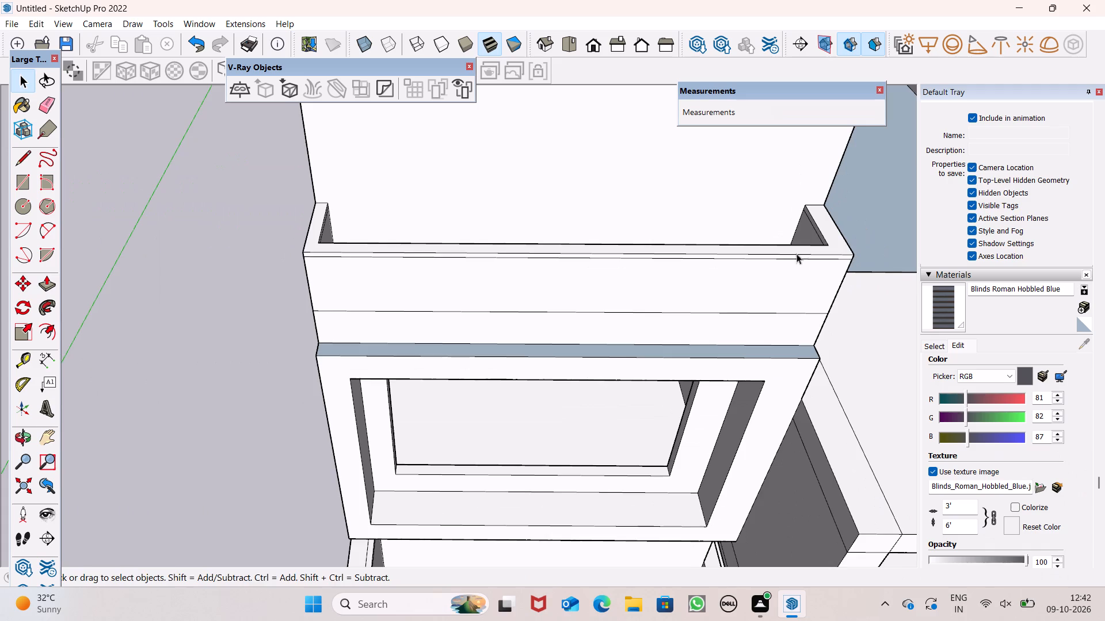
middle_click_drag(793, 256, 780, 167)
scroll(780, 167, "down", 6)
scroll(734, 225, "down", 7)
scroll(586, 308, "down", 4)
scroll(692, 206, "up", 1)
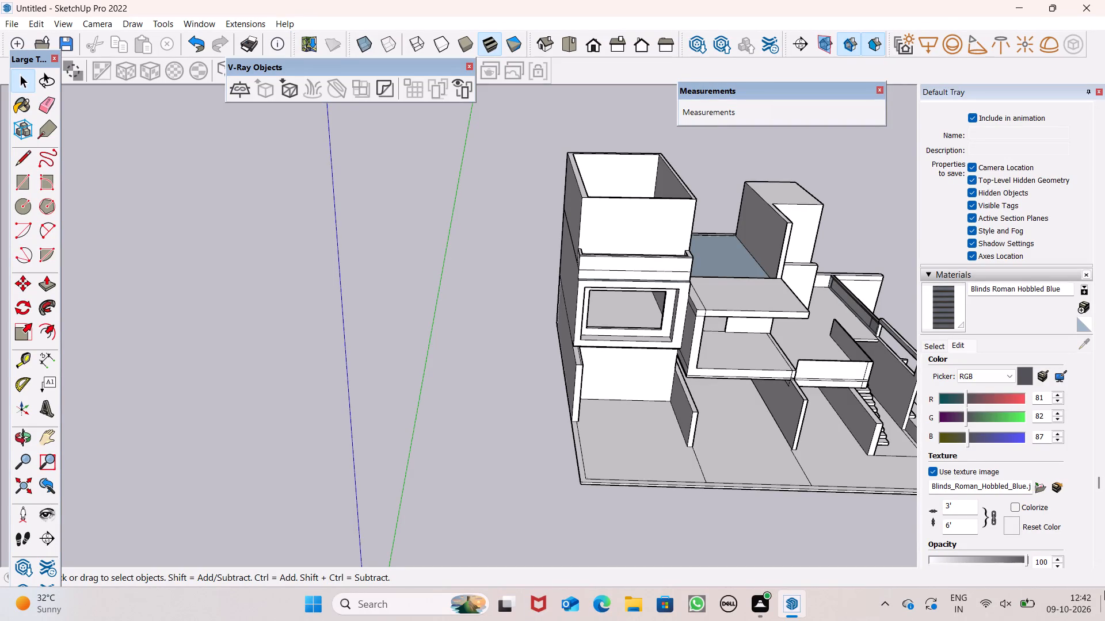
scroll(547, 221, "down", 6)
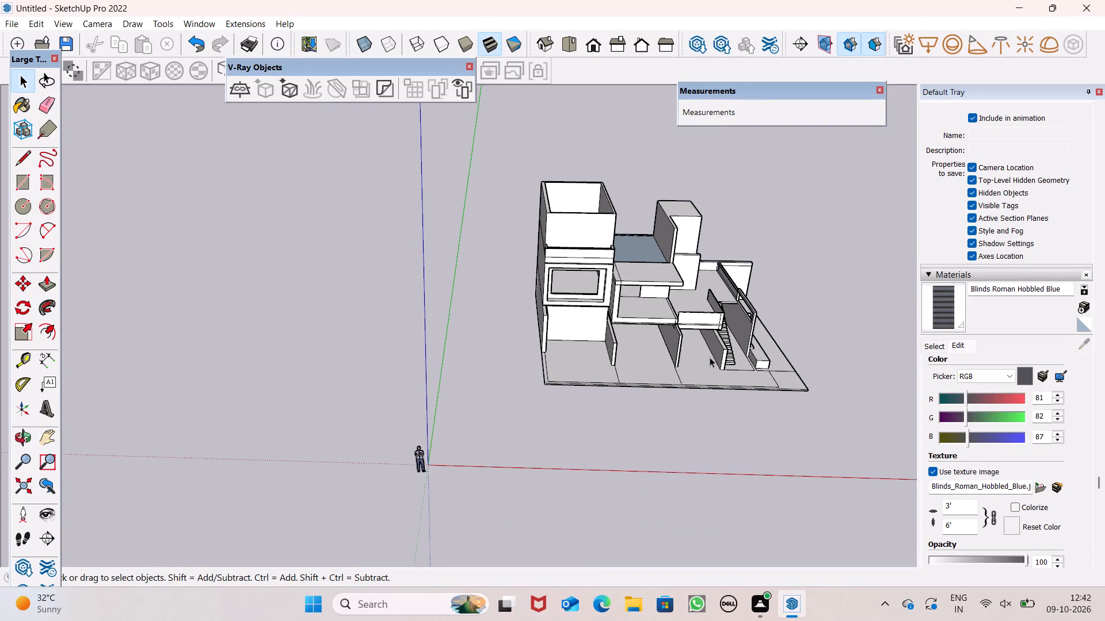
scroll(710, 357, "up", 5)
scroll(364, 293, "down", 4)
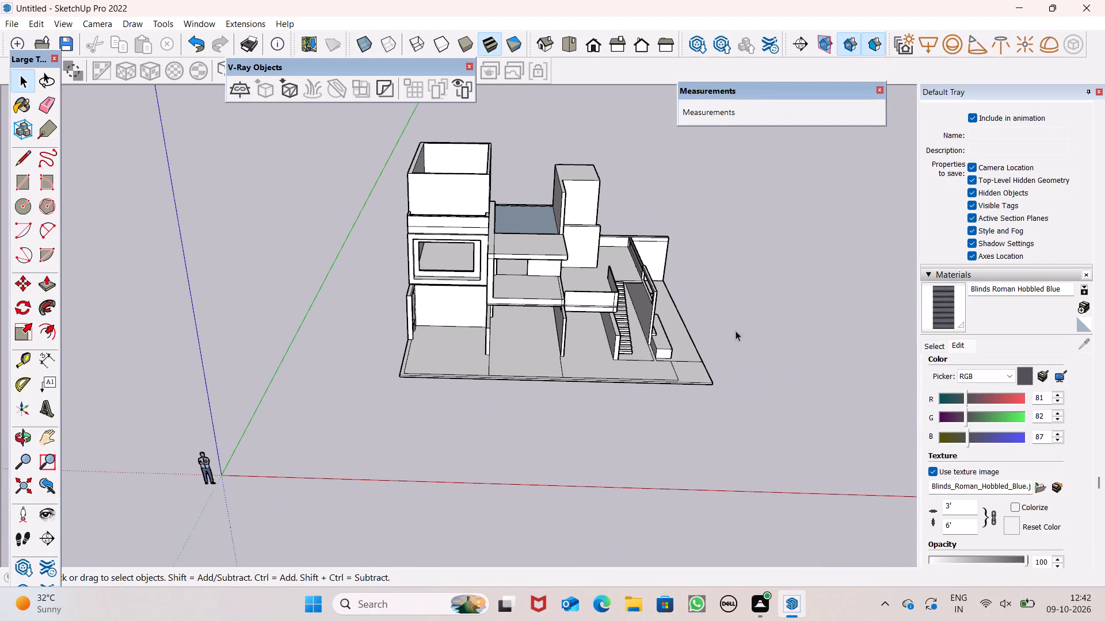
scroll(672, 305, "down", 1)
scroll(650, 369, "down", 2)
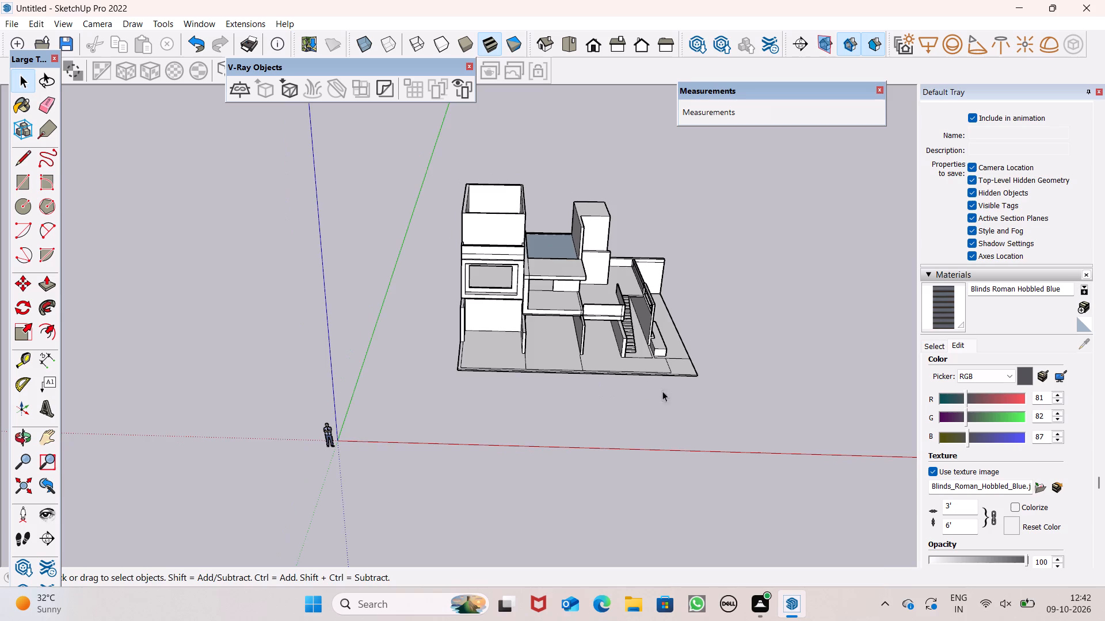
middle_click_drag(698, 427, 411, 456)
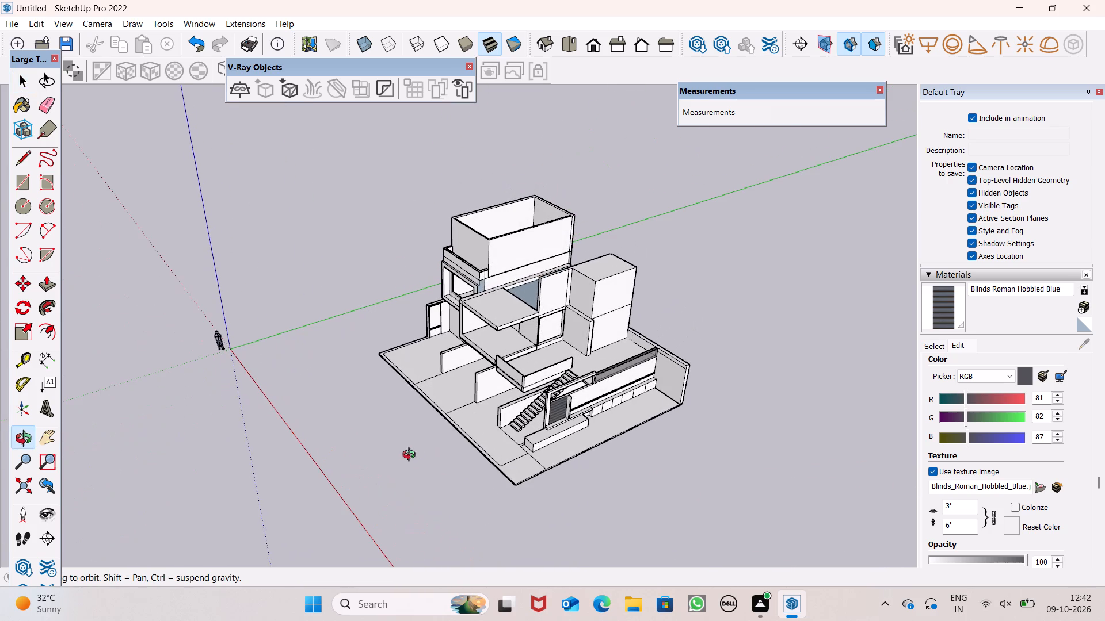
middle_click_drag(411, 456, 411, 455)
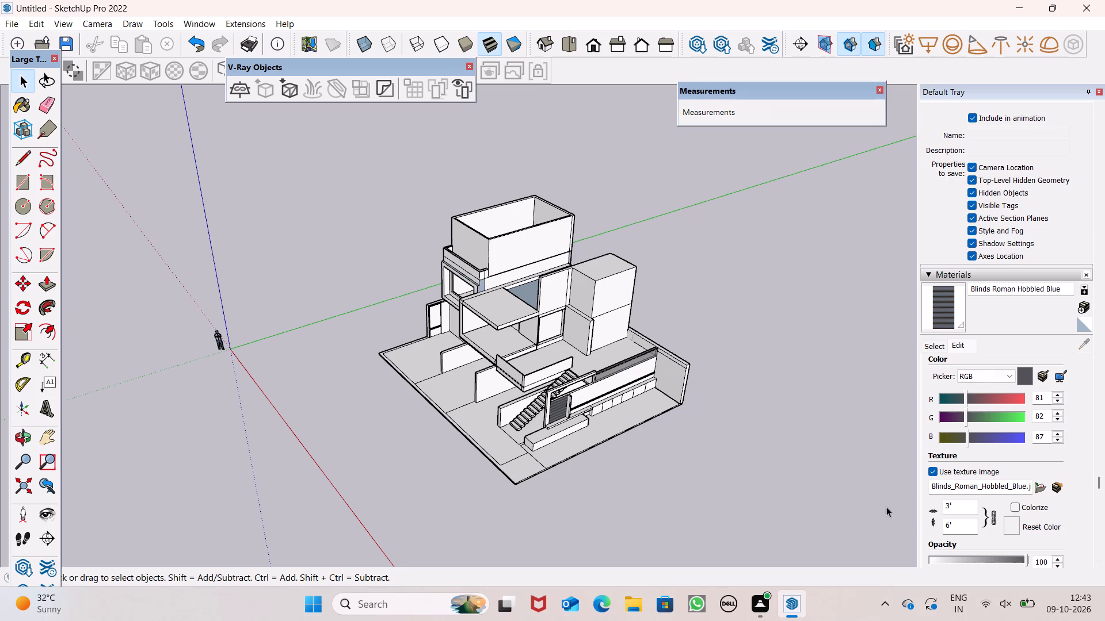
scroll(761, 592, "down", 1)
scroll(605, 384, "down", 4)
middle_click_drag(610, 424, 921, 385)
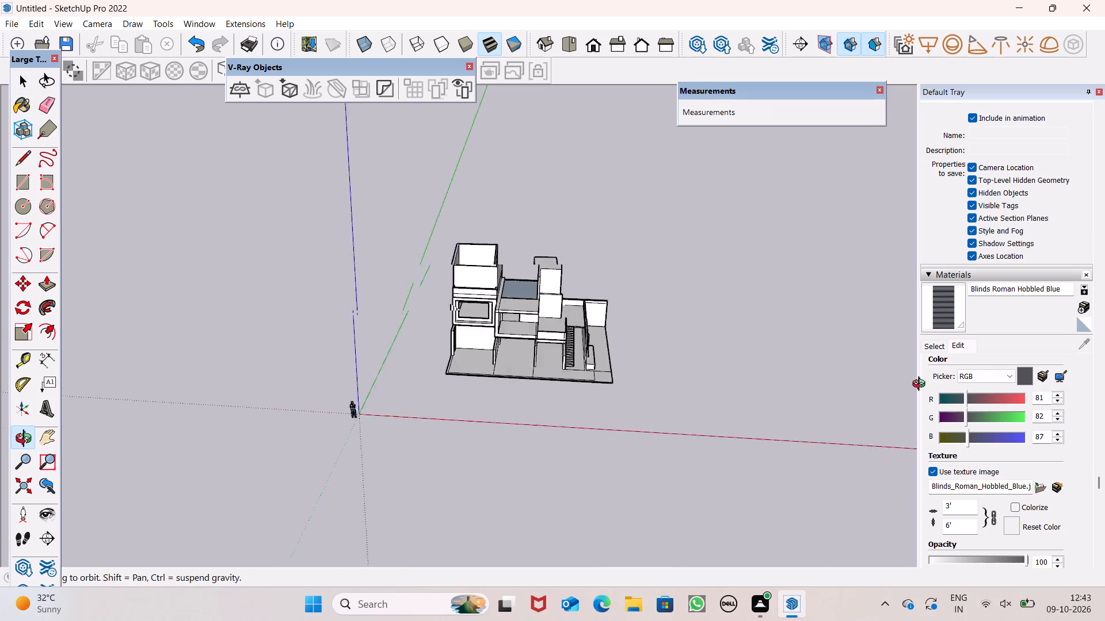
middle_click_drag(921, 385, 929, 383)
Draw a window rectangle about 5' 11" by 5' 8" on the upper storey's front wall, above the low parapet.
scroll(724, 345, "up", 6)
scroll(437, 264, "up", 4)
scroll(434, 265, "down", 1)
scroll(433, 267, "up", 7)
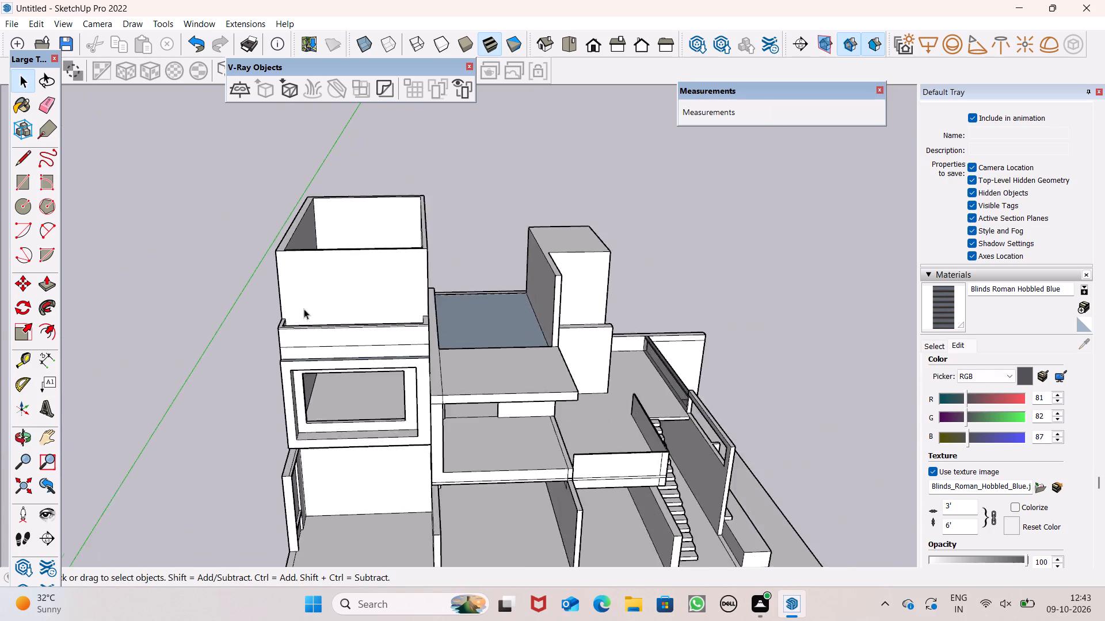
scroll(304, 309, "up", 7)
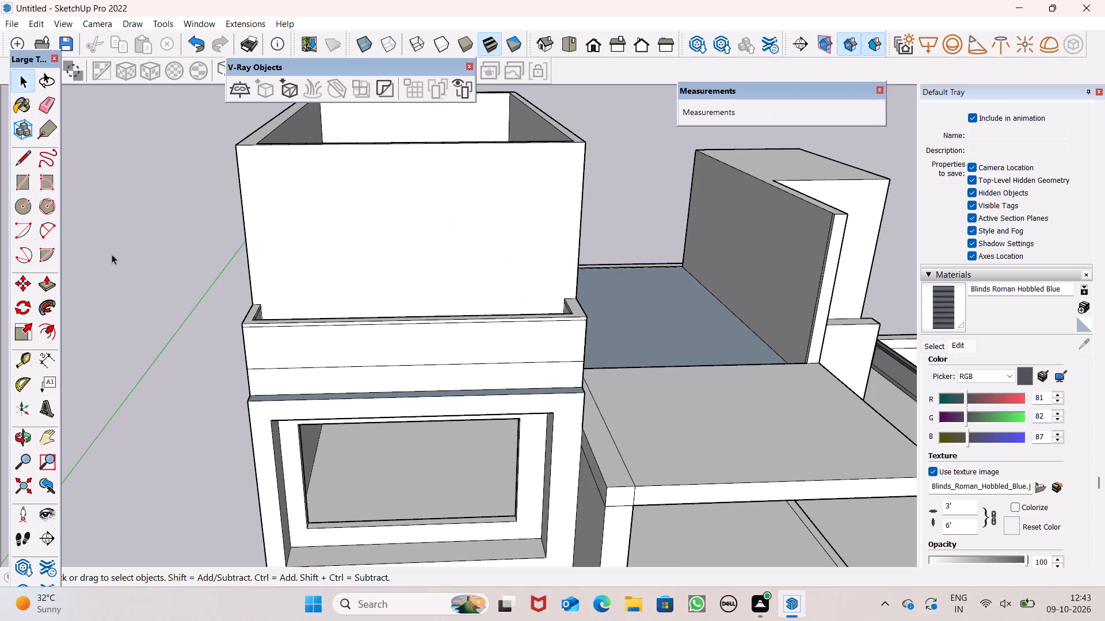
left_click(31, 185)
middle_click_drag(634, 250, 598, 278)
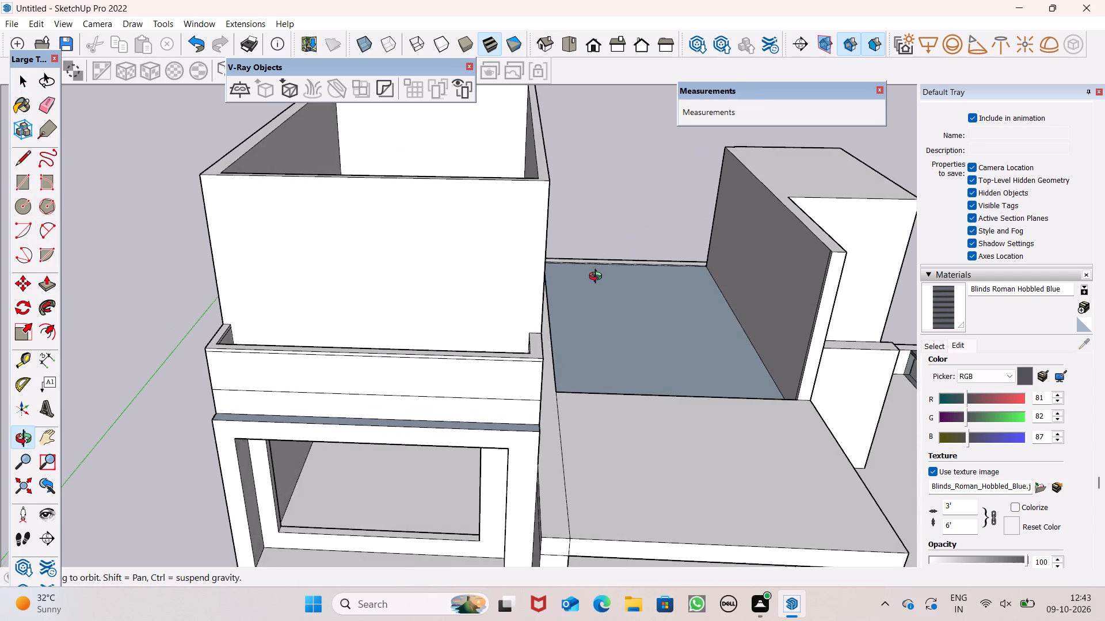
middle_click_drag(598, 278, 624, 284)
scroll(445, 251, "up", 4)
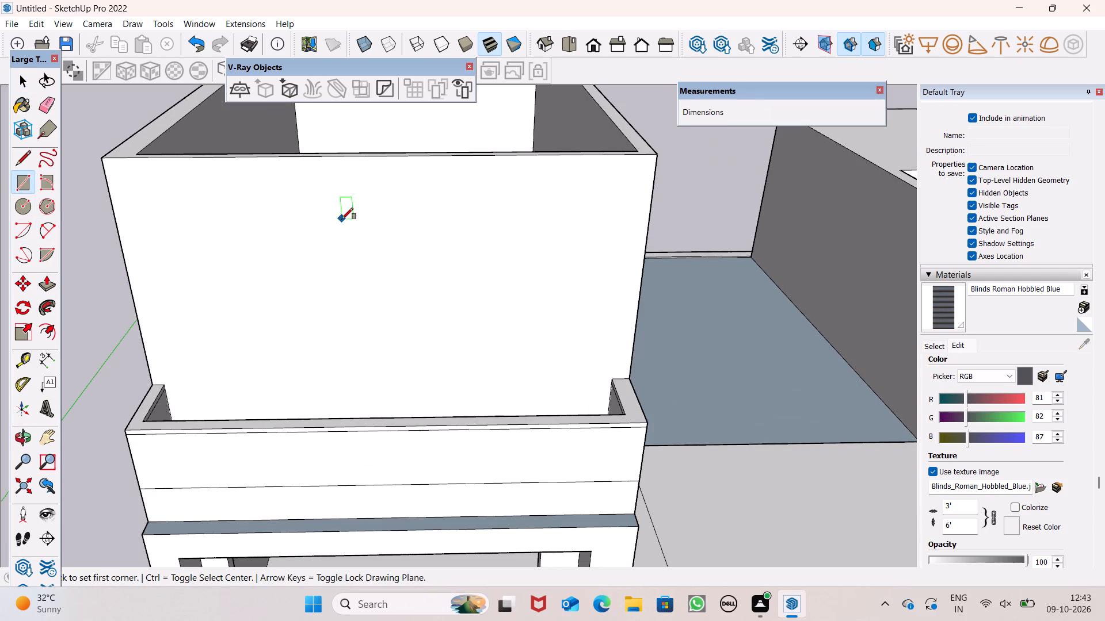
left_click_drag(315, 221, 325, 234)
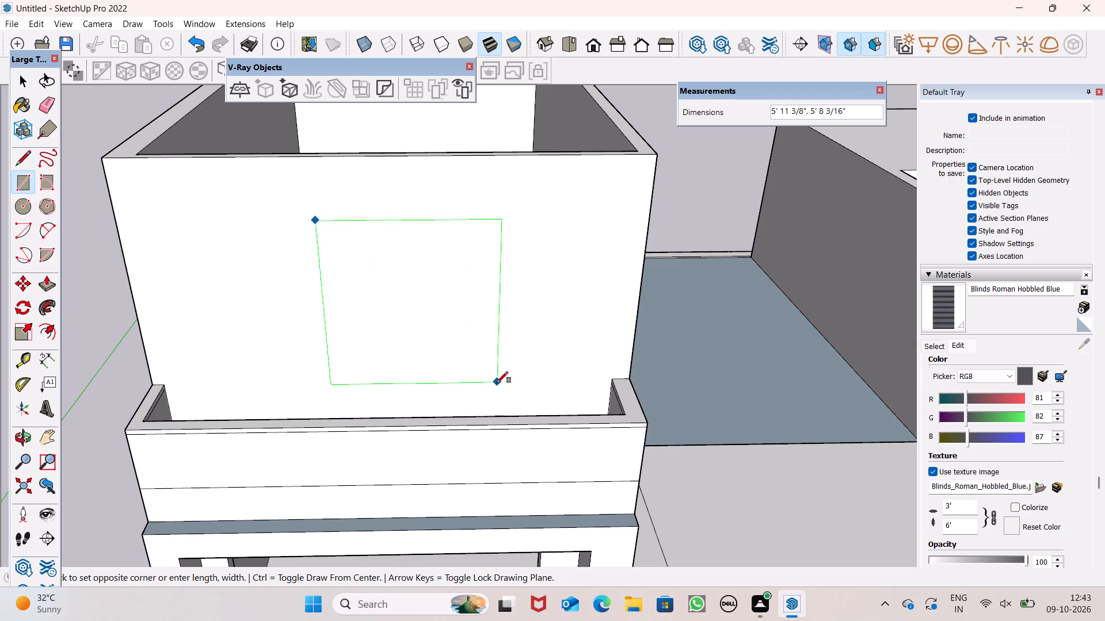
left_click(497, 383)
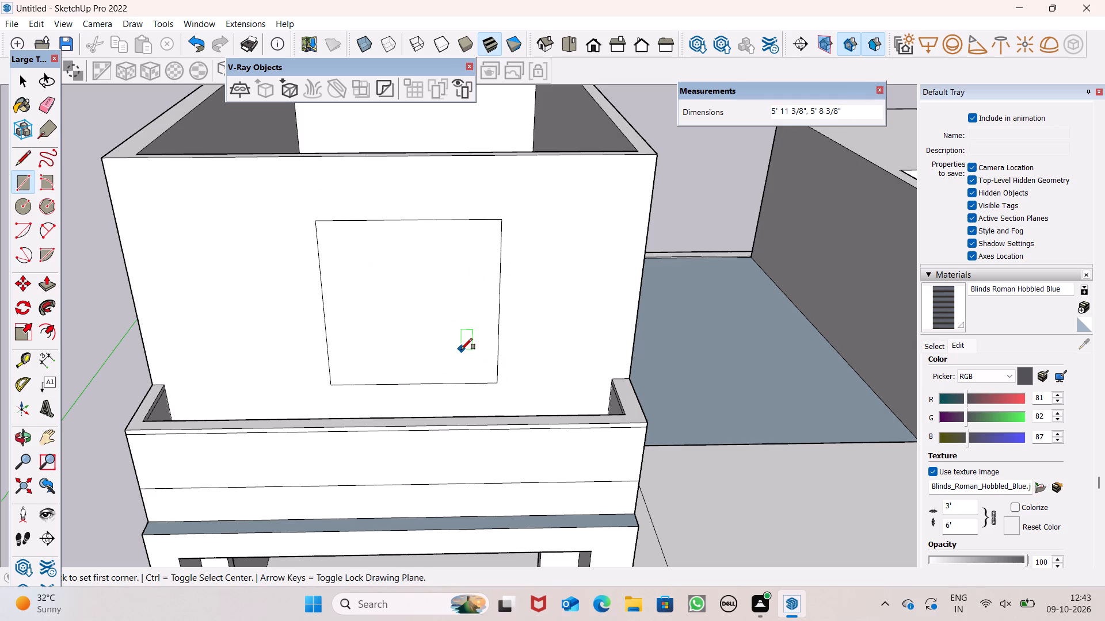
key("space")
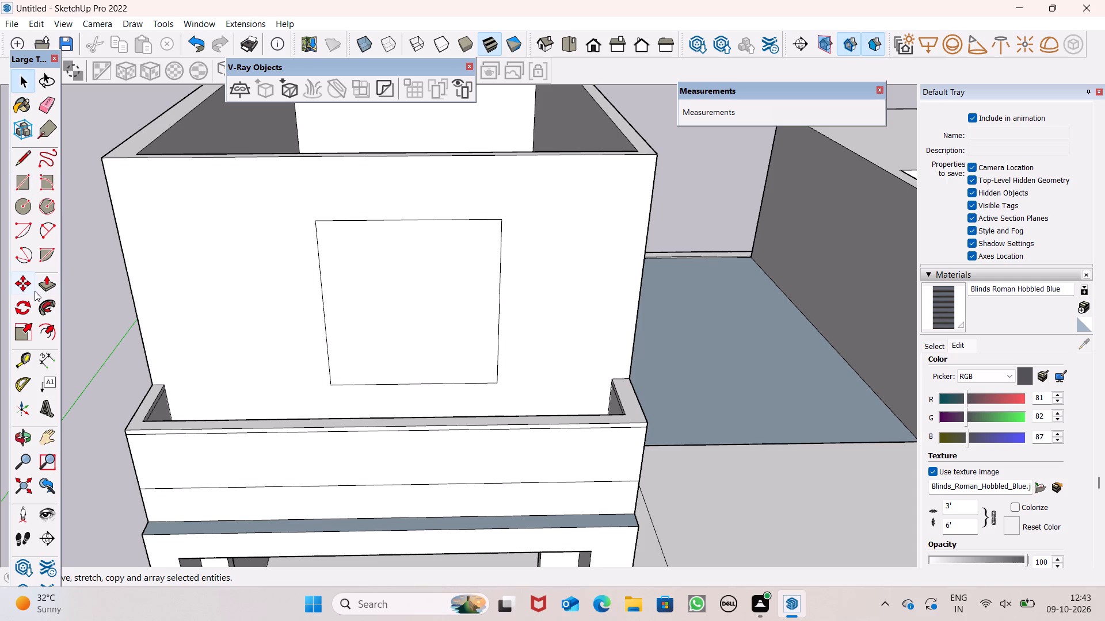
Push/Pull the window rectangle 4" inward, through the front wall, to cut the opening.
left_click(46, 285)
left_click_drag(409, 355, 429, 342)
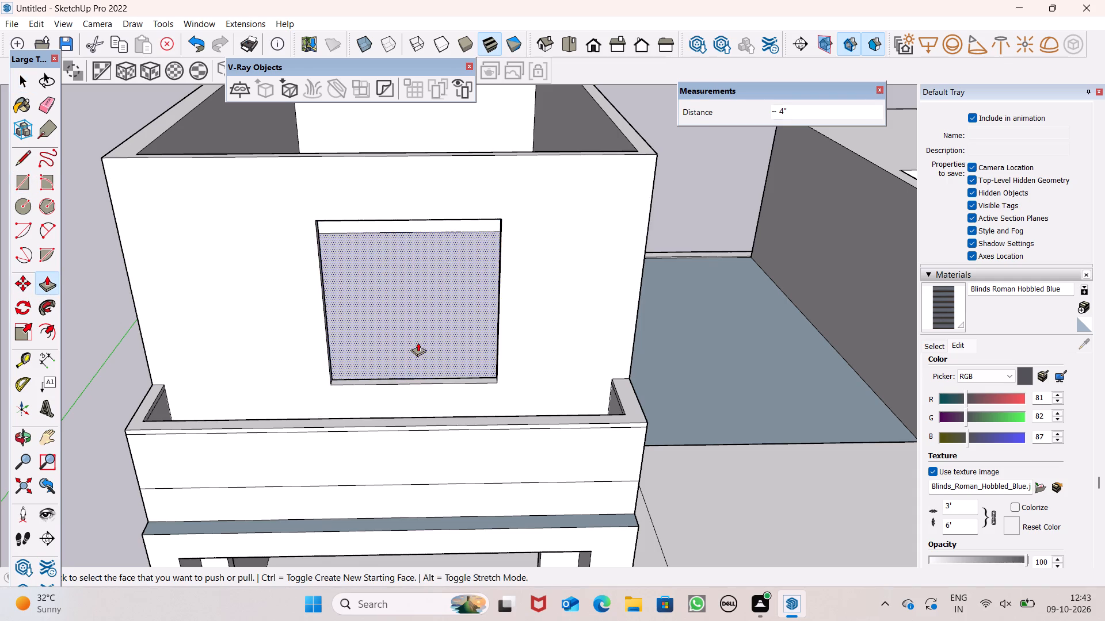
Push/Pull the left side face of the window opening about 3 9/16" into the opening.
middle_click_drag(399, 347, 266, 366)
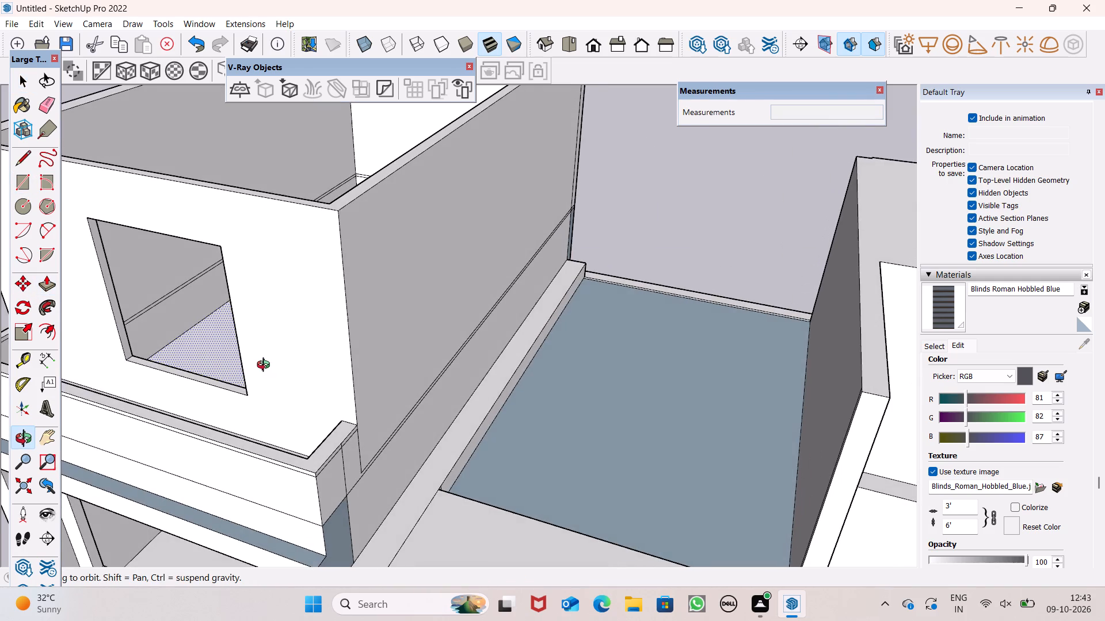
middle_click_drag(266, 366, 334, 393)
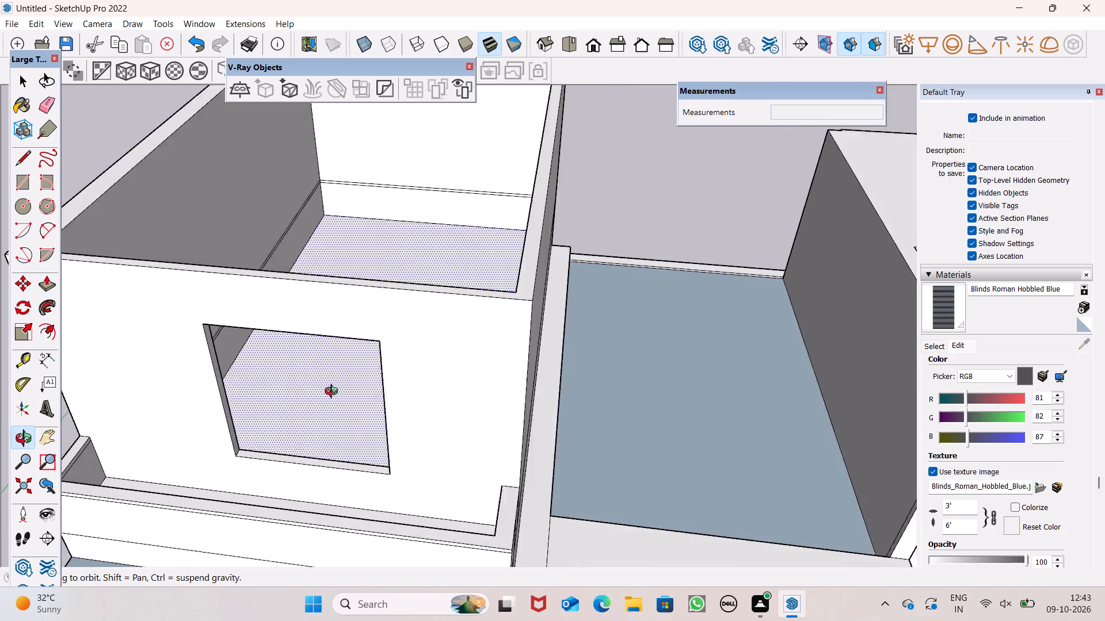
middle_click_drag(334, 393, 310, 393)
scroll(238, 414, "up", 5)
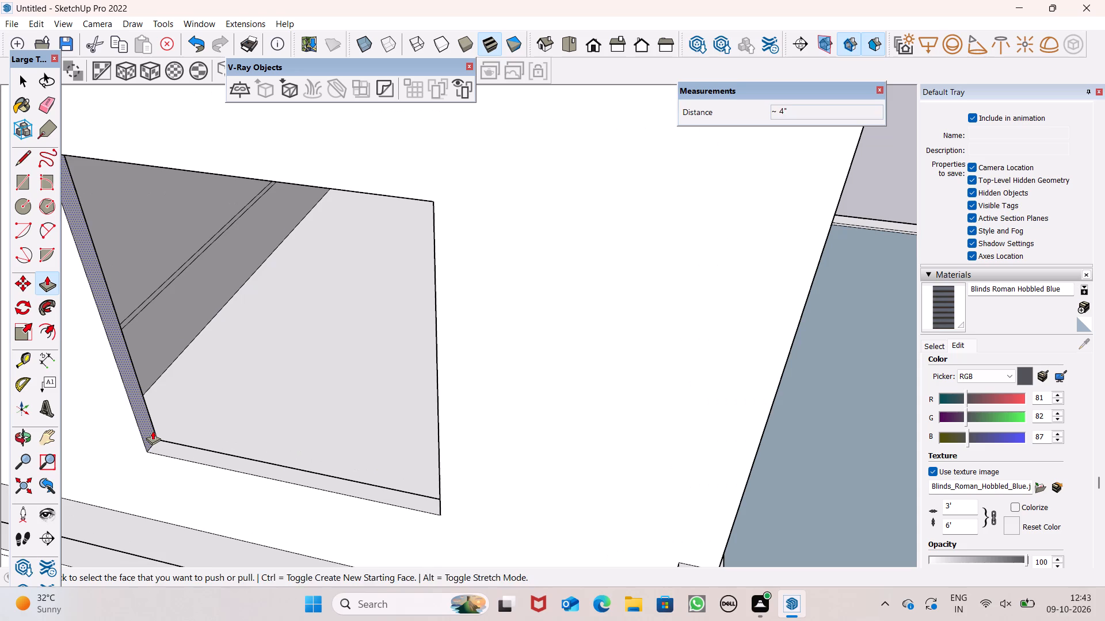
left_click_drag(153, 431, 166, 434)
middle_click_drag(311, 425, 504, 382)
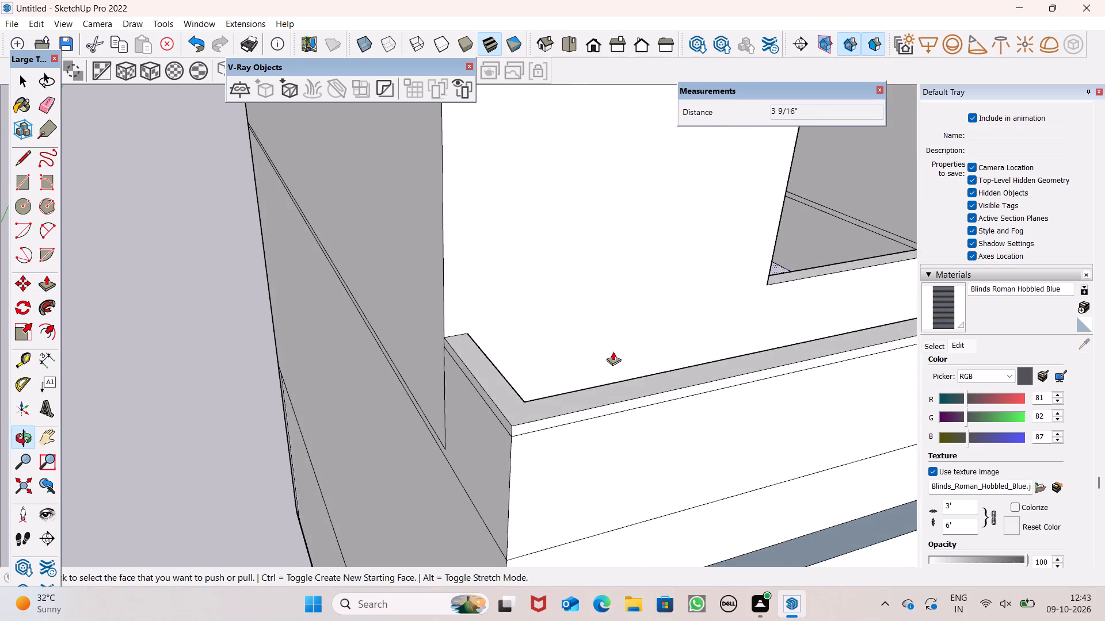
Push/Pull the right side face of the front window opening 5" into the opening.
scroll(608, 352, "down", 10)
scroll(876, 275, "up", 6)
scroll(622, 256, "up", 4)
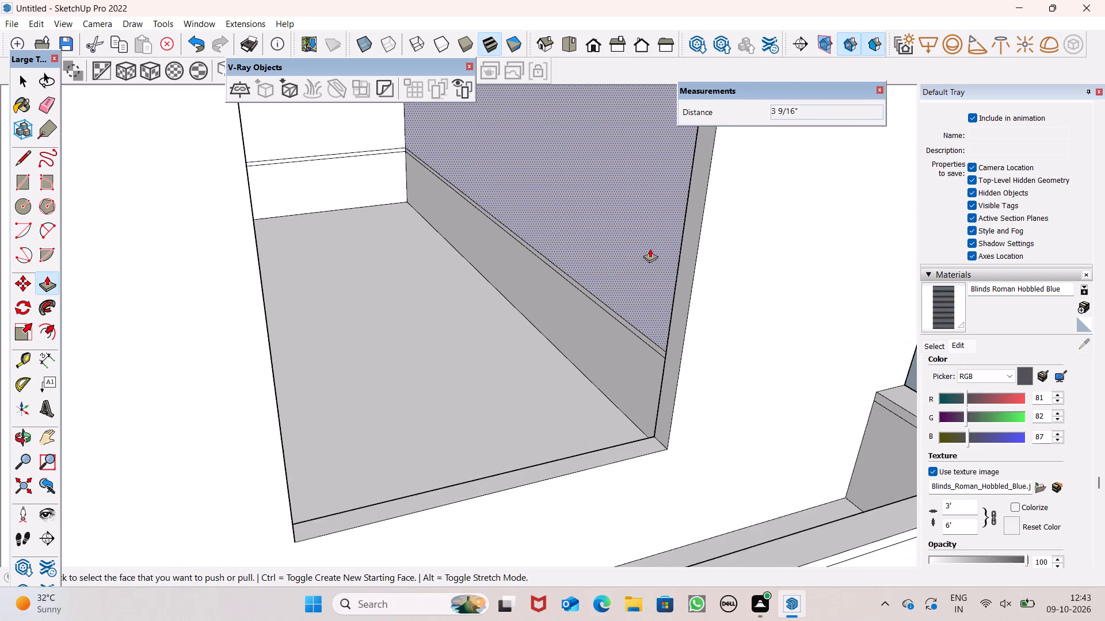
left_click_drag(688, 286, 657, 302)
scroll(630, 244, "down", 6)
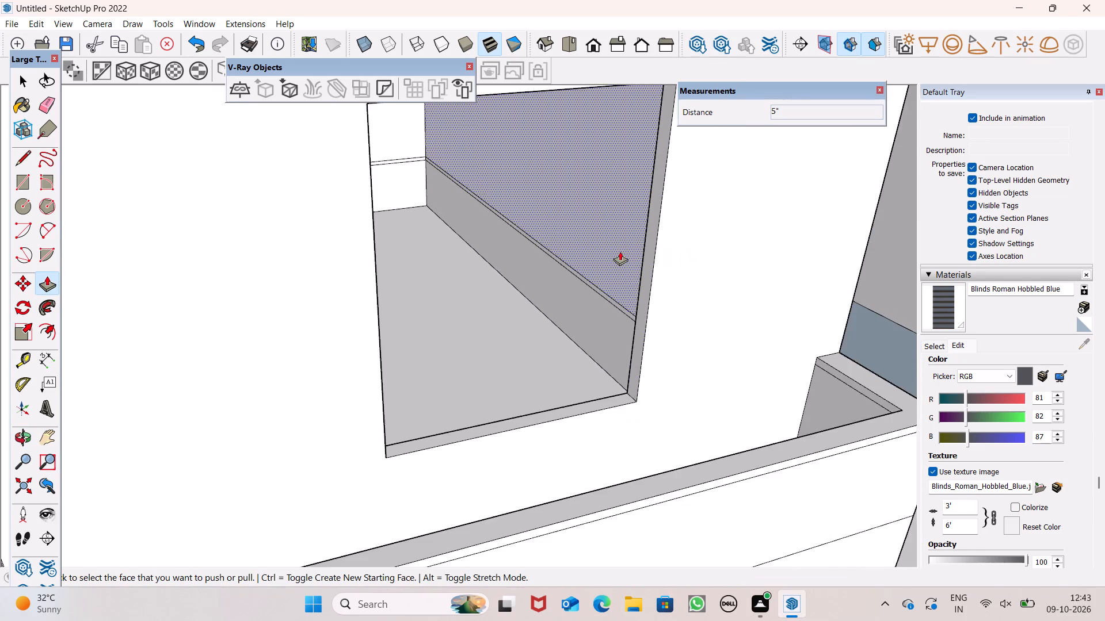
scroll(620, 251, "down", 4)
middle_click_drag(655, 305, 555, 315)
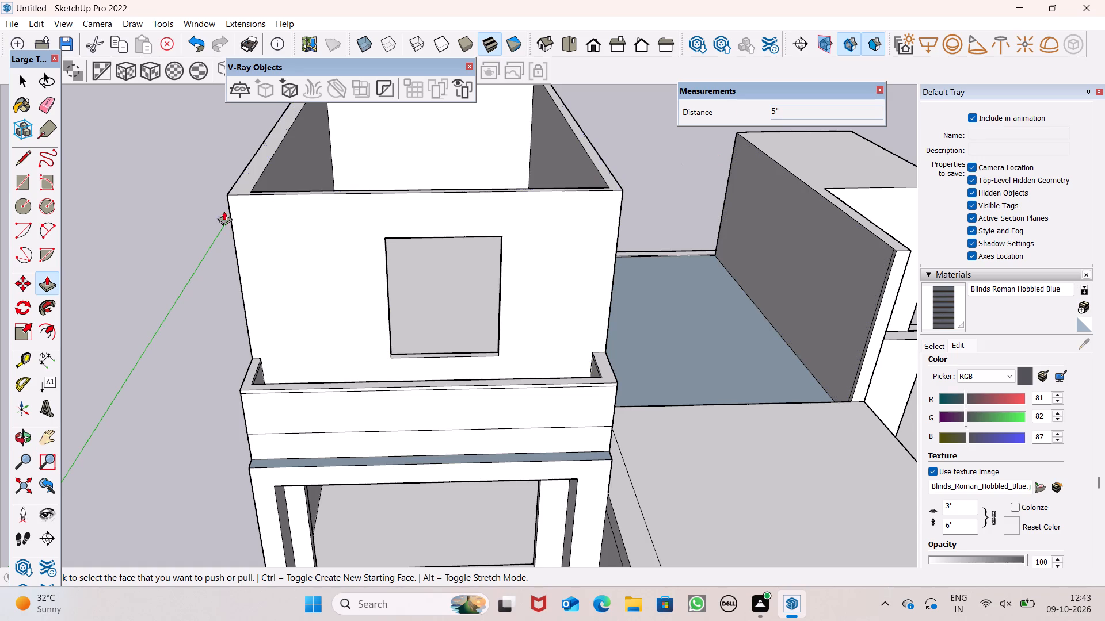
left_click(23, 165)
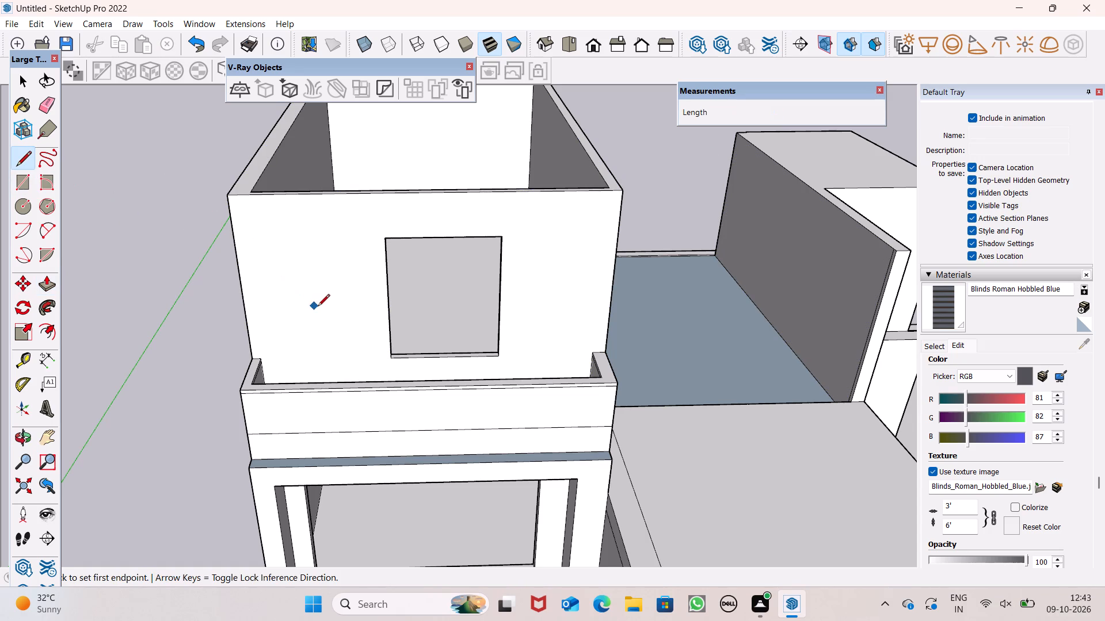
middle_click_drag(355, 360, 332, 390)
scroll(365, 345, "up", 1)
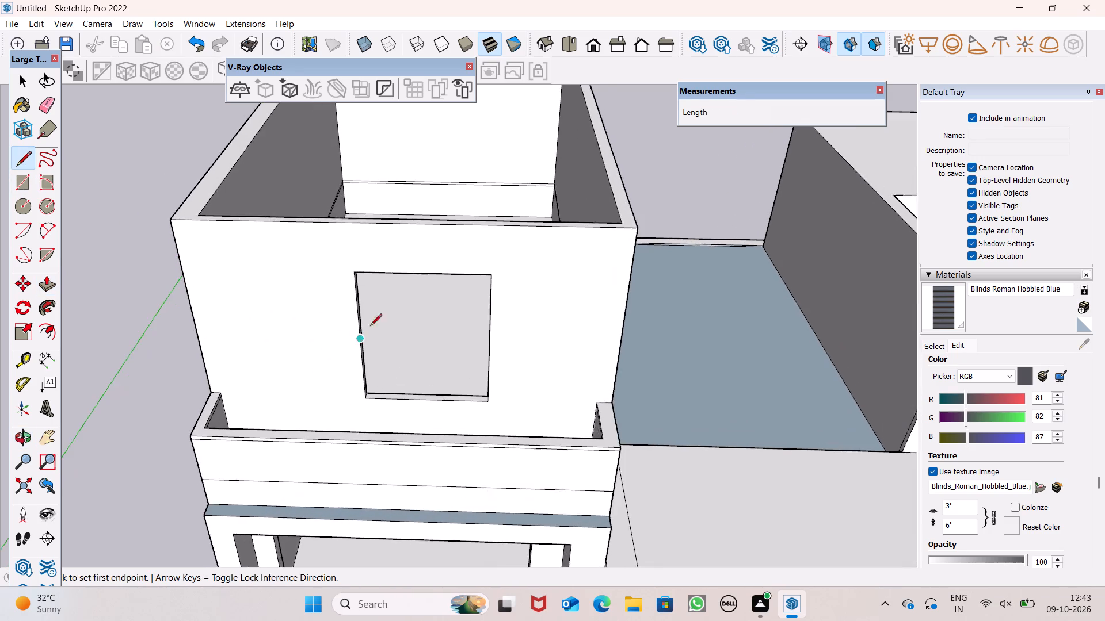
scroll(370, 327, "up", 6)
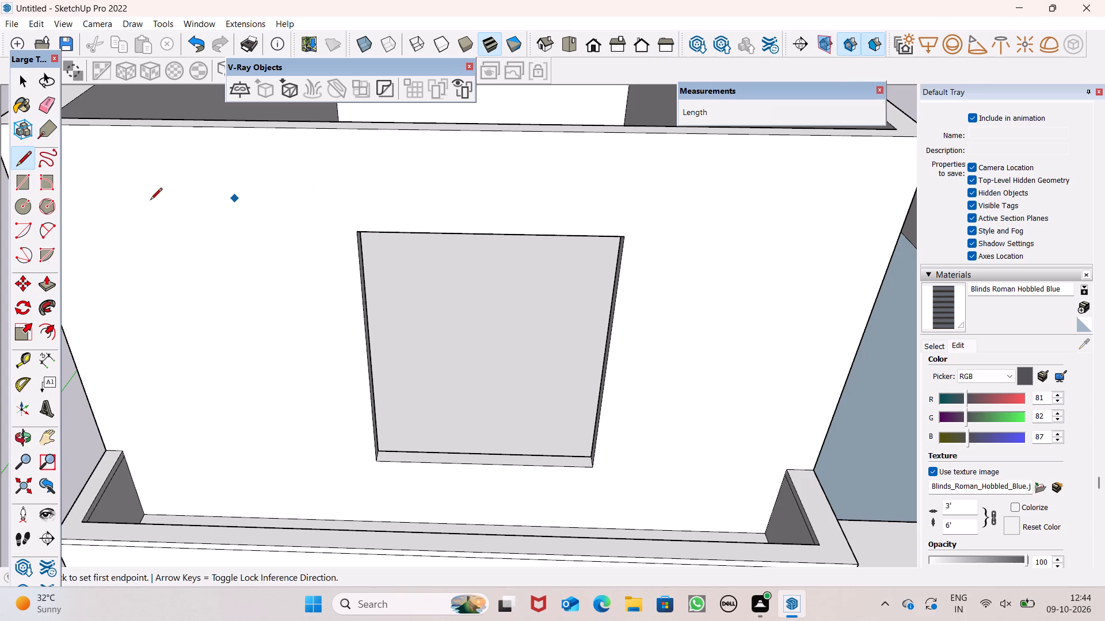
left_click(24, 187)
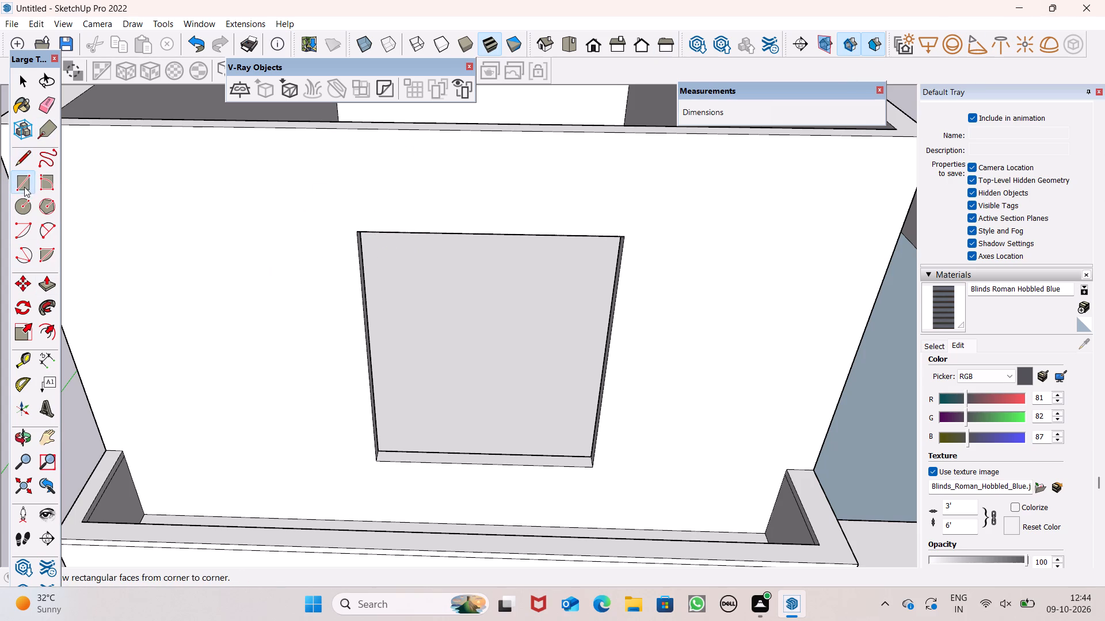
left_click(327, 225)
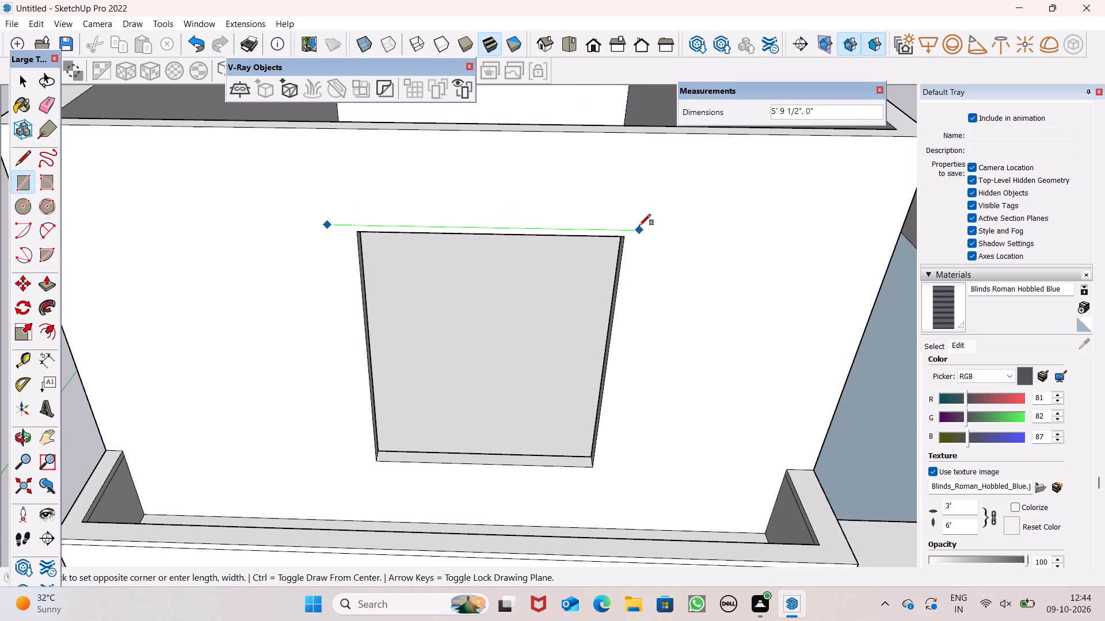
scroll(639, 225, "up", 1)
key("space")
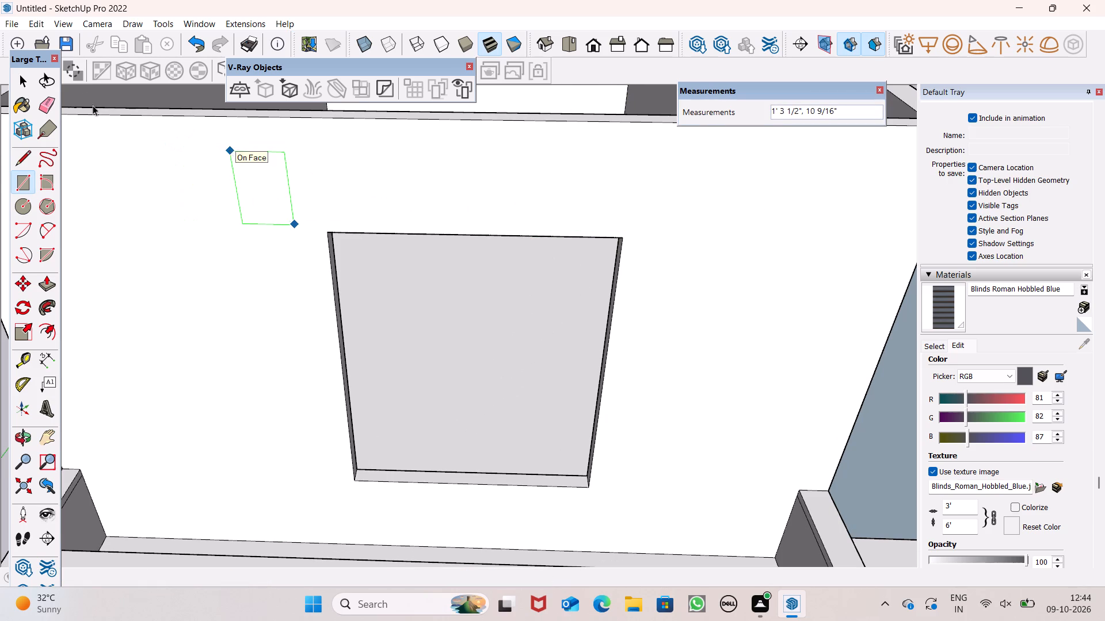
Draw a thin strip about 2 1/2" high with lines on the front wall, along the window opening's top edge.
left_click(25, 166)
scroll(322, 231, "up", 2)
scroll(325, 231, "down", 1)
scroll(325, 231, "up", 2)
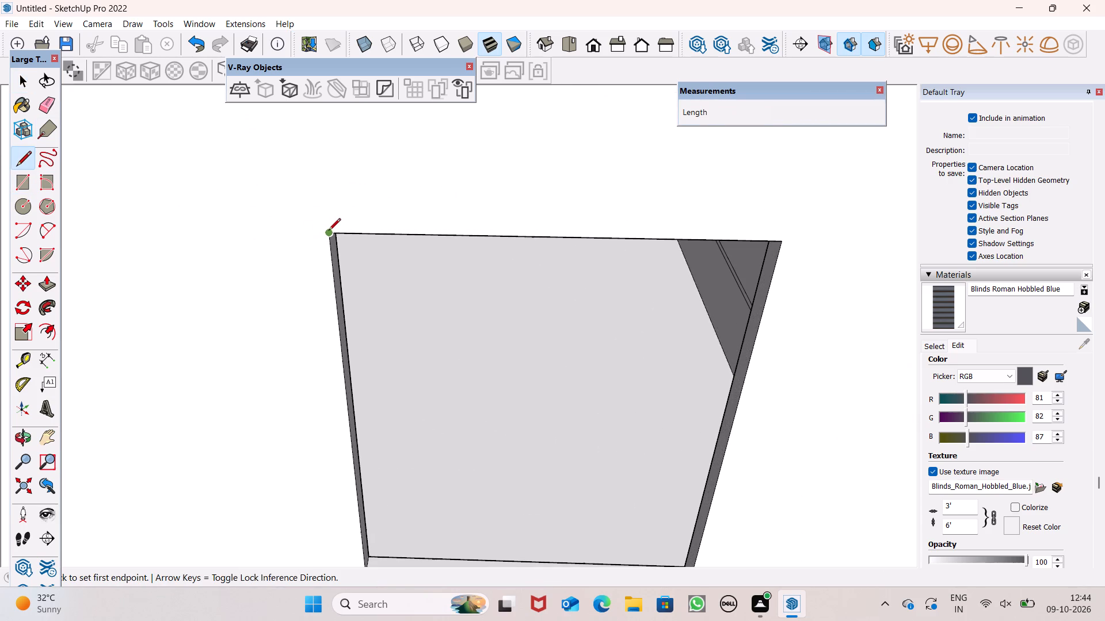
scroll(329, 231, "up", 1)
left_click(333, 231)
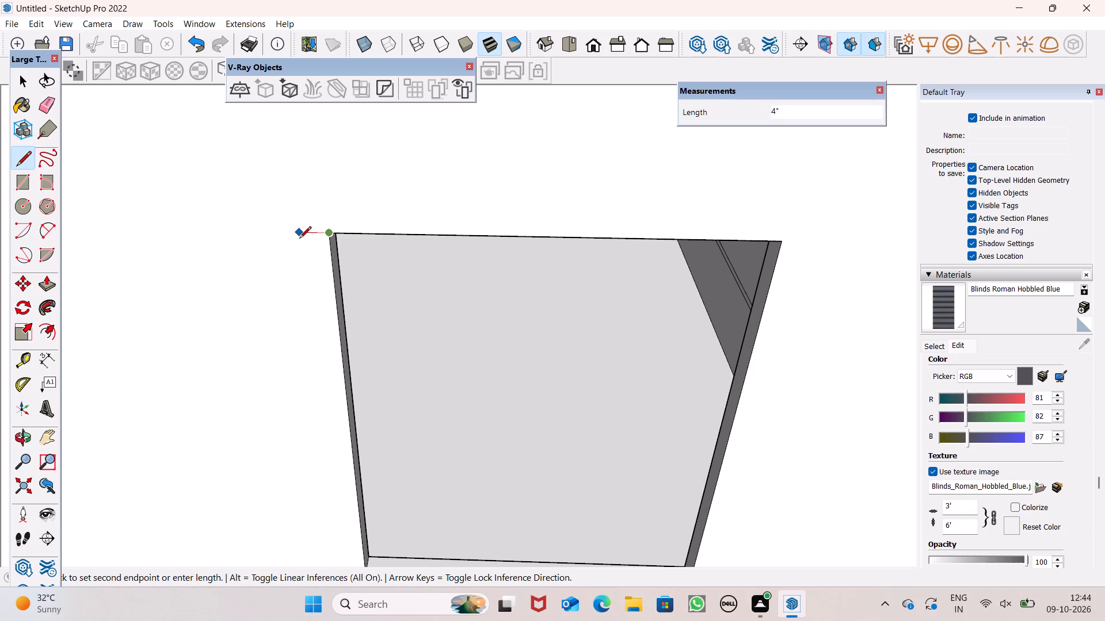
left_click(325, 216)
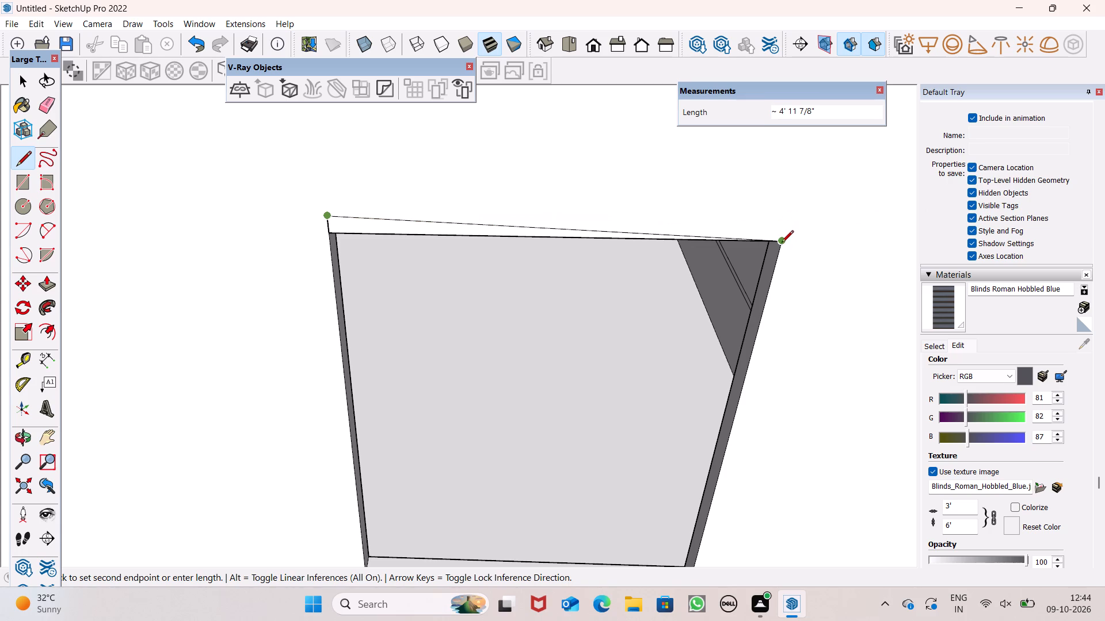
left_click(782, 223)
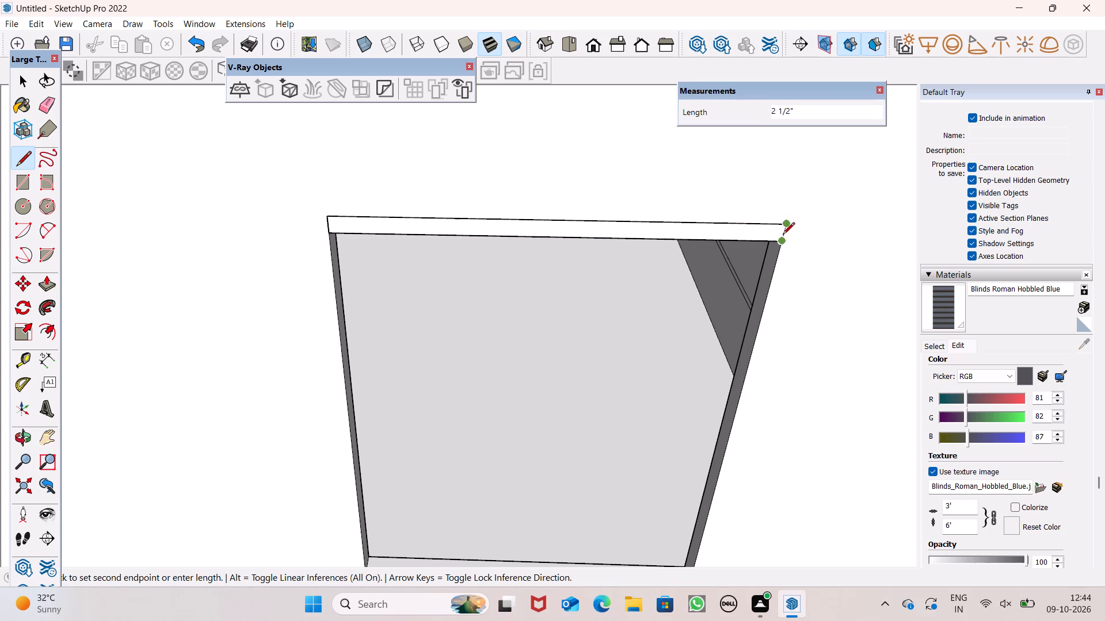
left_click(782, 240)
scroll(532, 194, "down", 5)
scroll(431, 236, "down", 5)
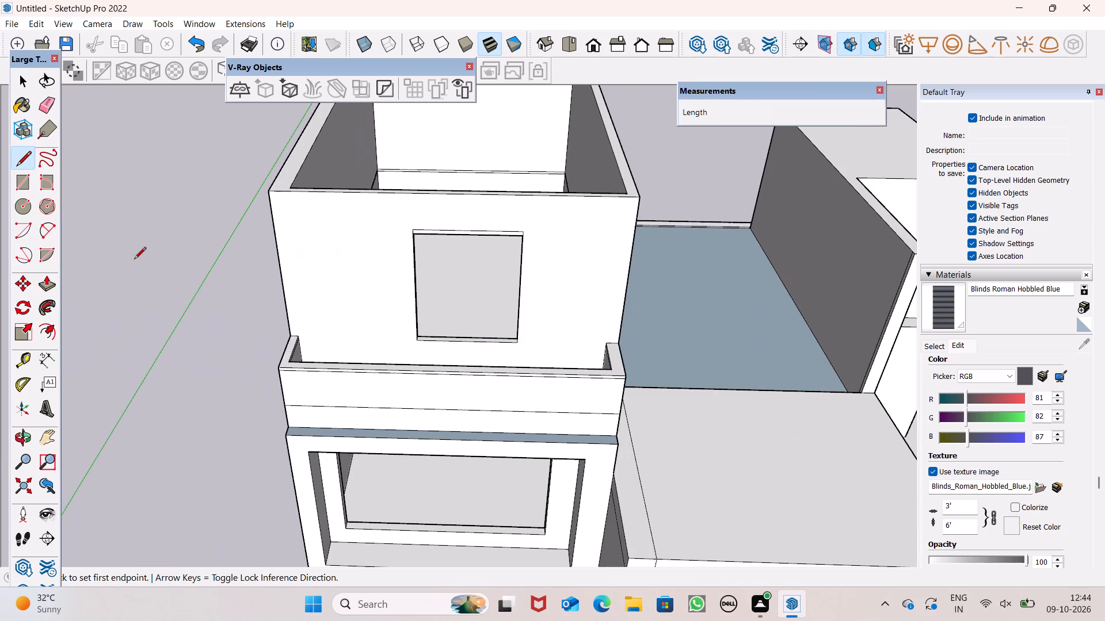
Push/Pull the strip above the window about 9 9/16" outward to form a projecting shade.
left_click(45, 292)
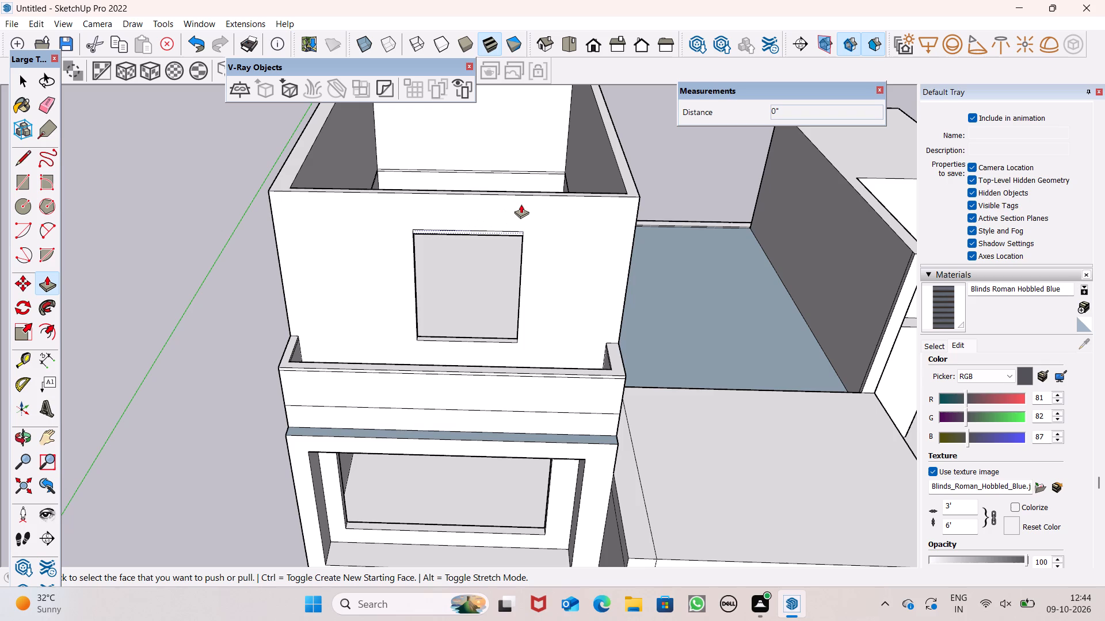
scroll(538, 213, "up", 4)
scroll(407, 201, "up", 2)
scroll(406, 201, "down", 1)
scroll(406, 201, "up", 2)
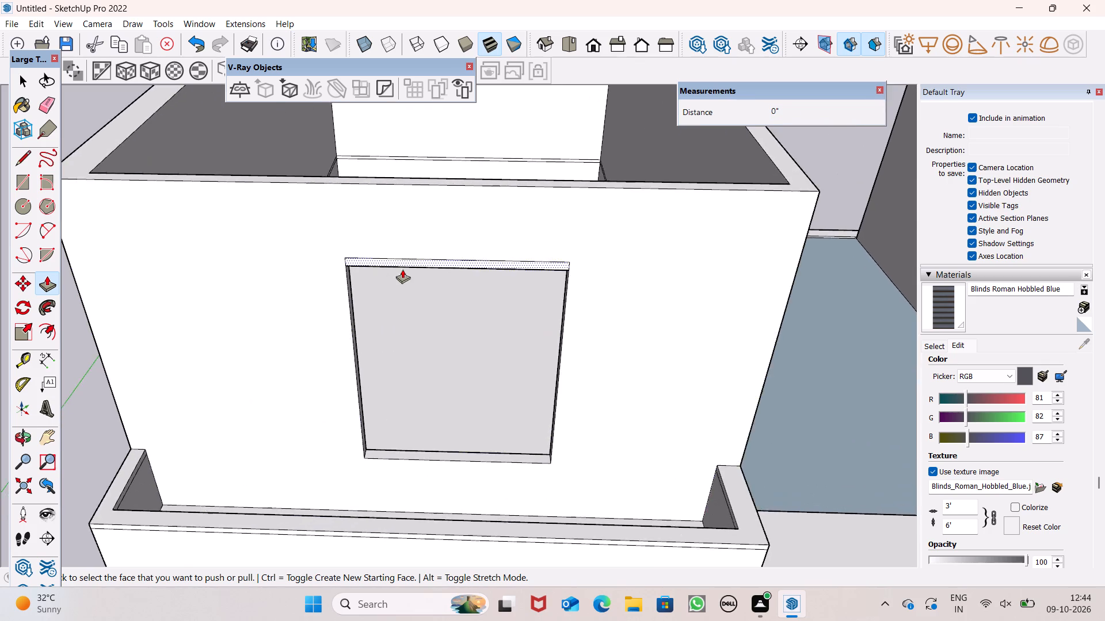
middle_click_drag(405, 262, 416, 144)
scroll(416, 144, "up", 1)
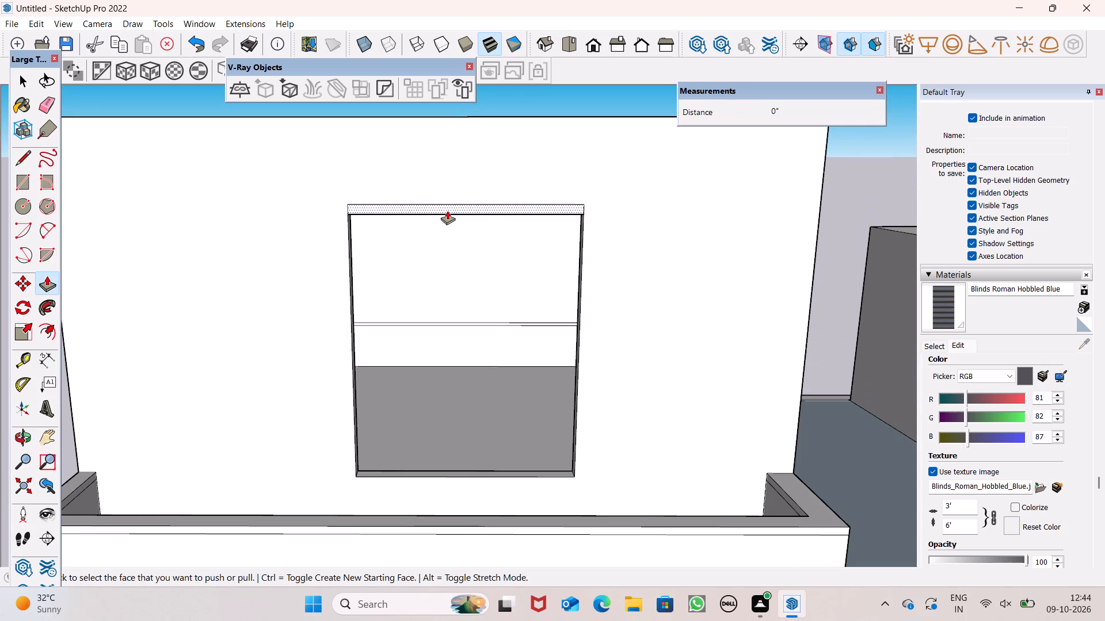
left_click_drag(448, 208, 446, 220)
left_click(446, 220)
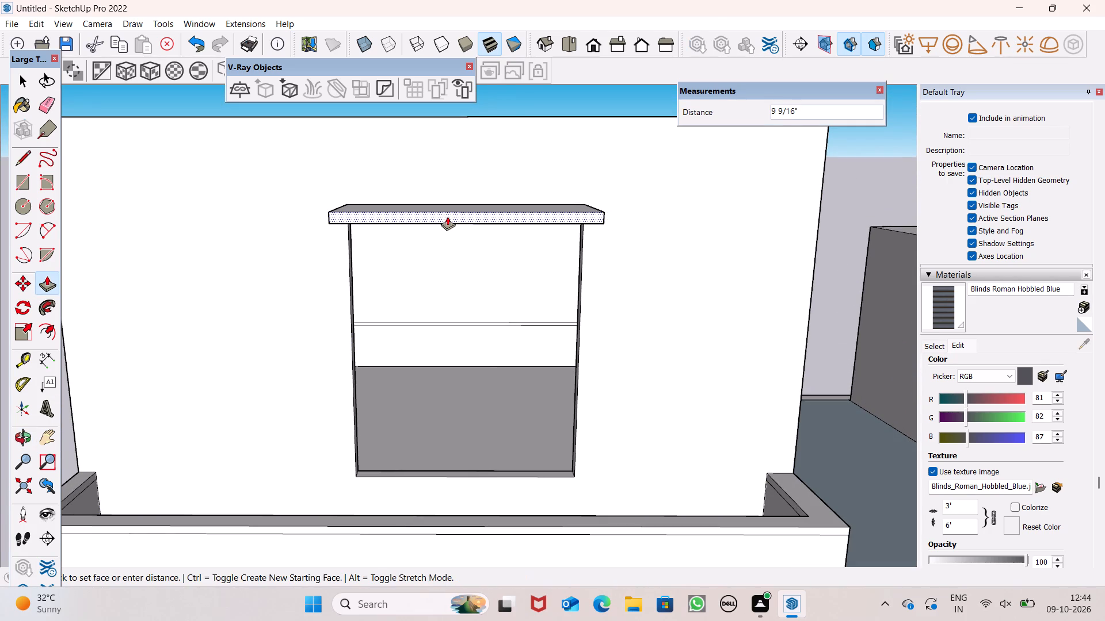
Push/Pull the right end face of the window shade outward, past the side of the opening.
scroll(561, 184, "down", 9)
middle_click_drag(551, 242, 555, 242)
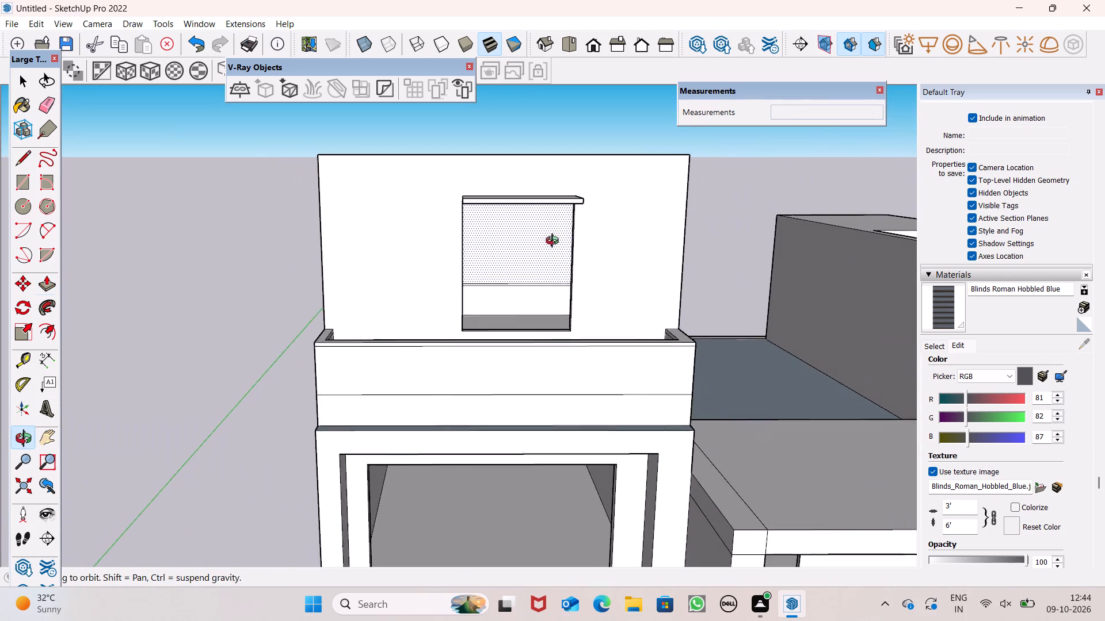
middle_click_drag(555, 242, 505, 246)
scroll(483, 235, "up", 4)
middle_click_drag(458, 218, 339, 240)
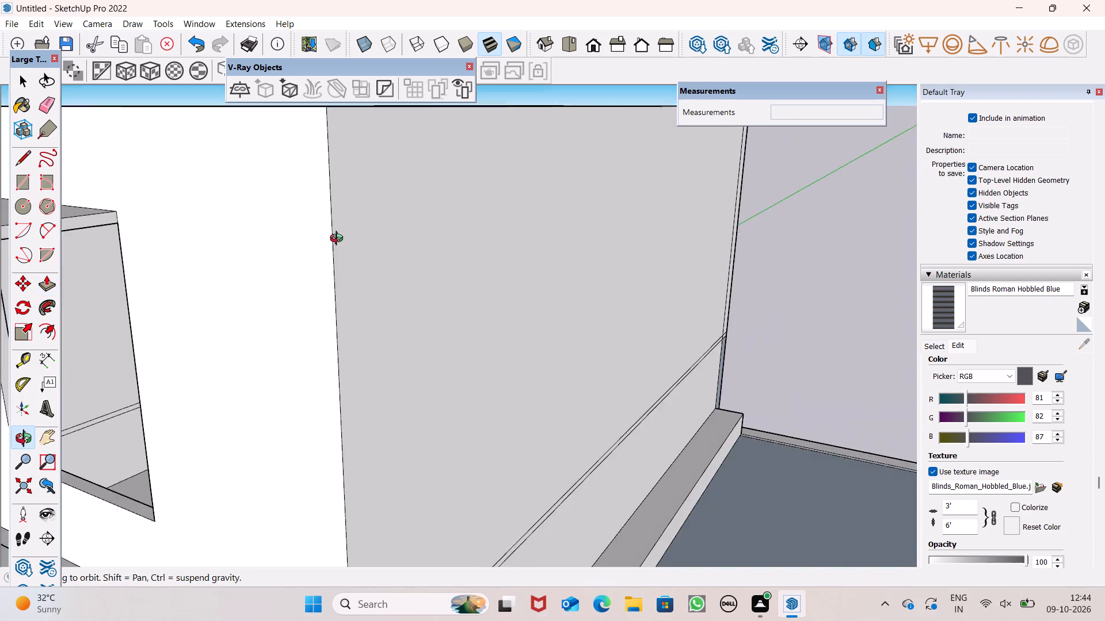
middle_click_drag(339, 240, 409, 266)
scroll(332, 371, "up", 3)
left_click_drag(333, 382, 335, 385)
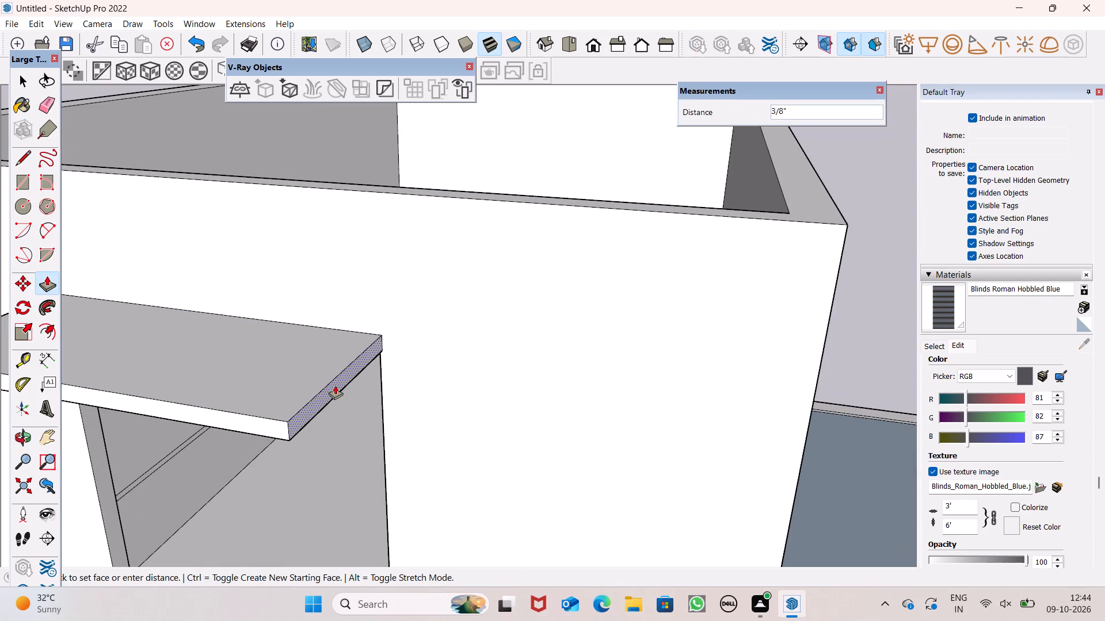
left_click_drag(335, 385, 338, 391)
left_click(338, 391)
Push/Pull the left end face of the window shade about 6 9/16" outward, past the side of the opening.
scroll(382, 316, "down", 6)
middle_click_drag(374, 329, 746, 333)
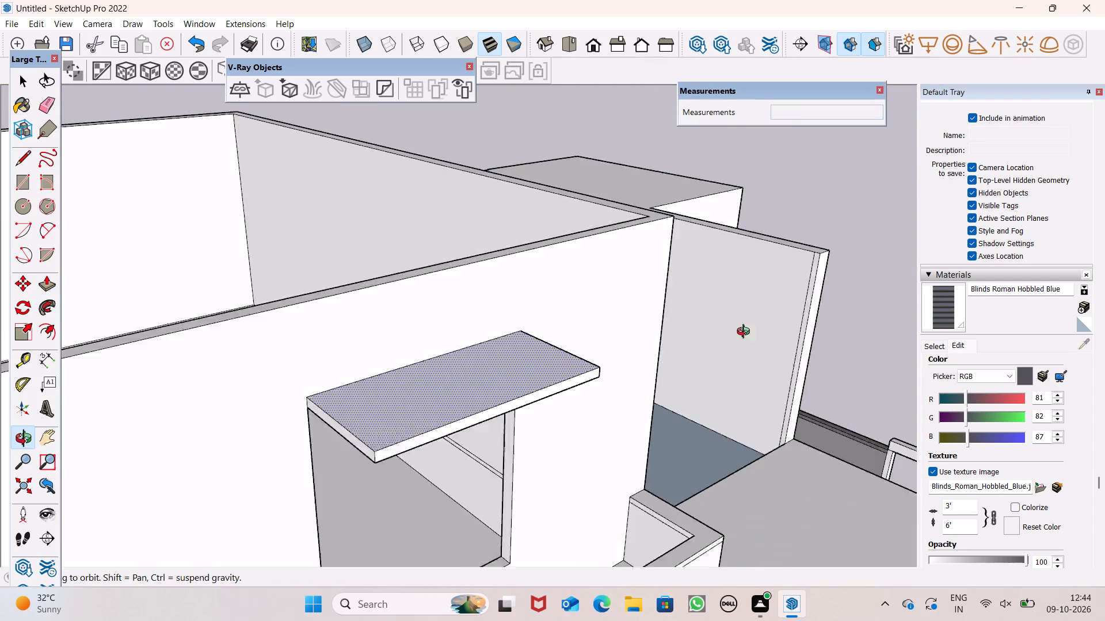
middle_click_drag(746, 333, 810, 330)
left_click_drag(556, 432, 543, 447)
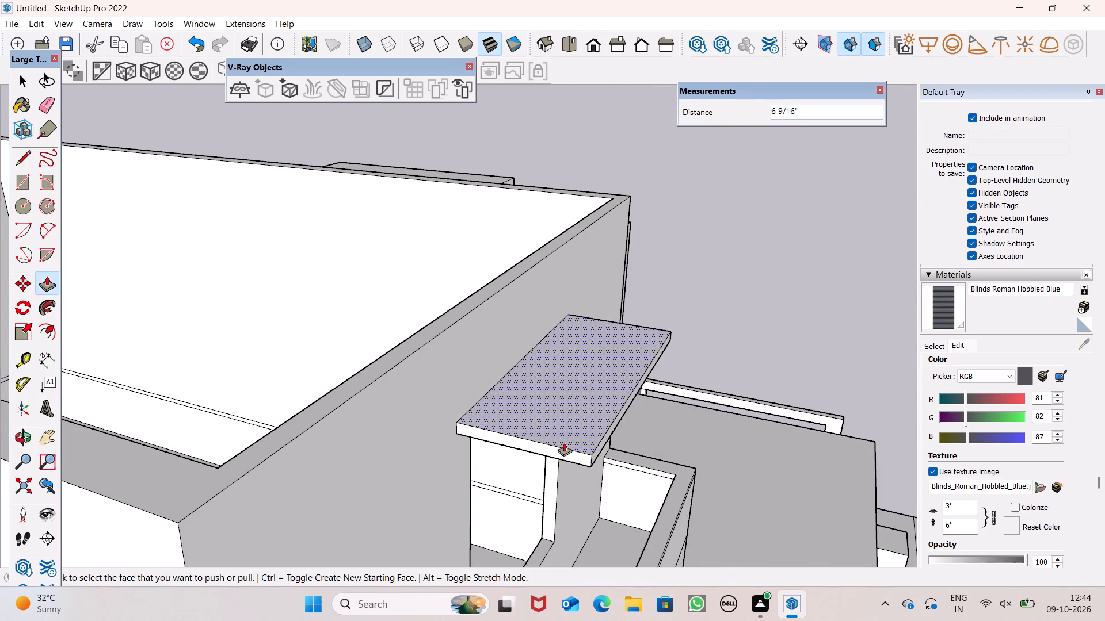
Push/Pull the front face of the window shade about 7 9/16" further outward from the wall.
middle_click_drag(614, 444, 568, 435)
scroll(356, 369, "up", 4)
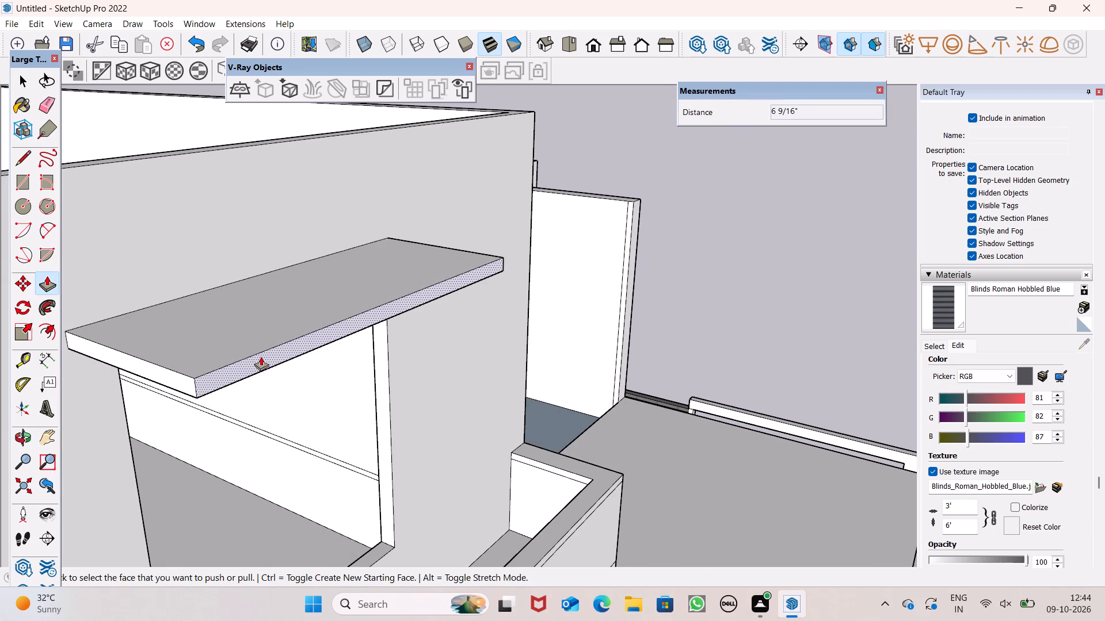
left_click_drag(256, 360, 212, 355)
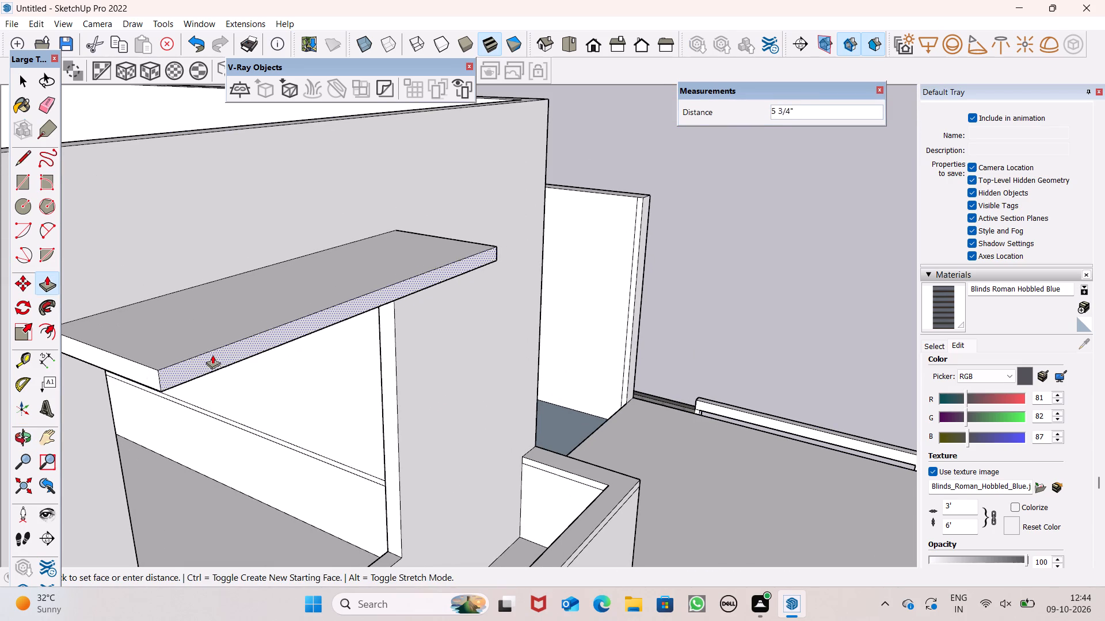
left_click_drag(212, 355, 208, 356)
Examine the whole house model with its new window shade from the front and the staircase side.
scroll(475, 267, "down", 5)
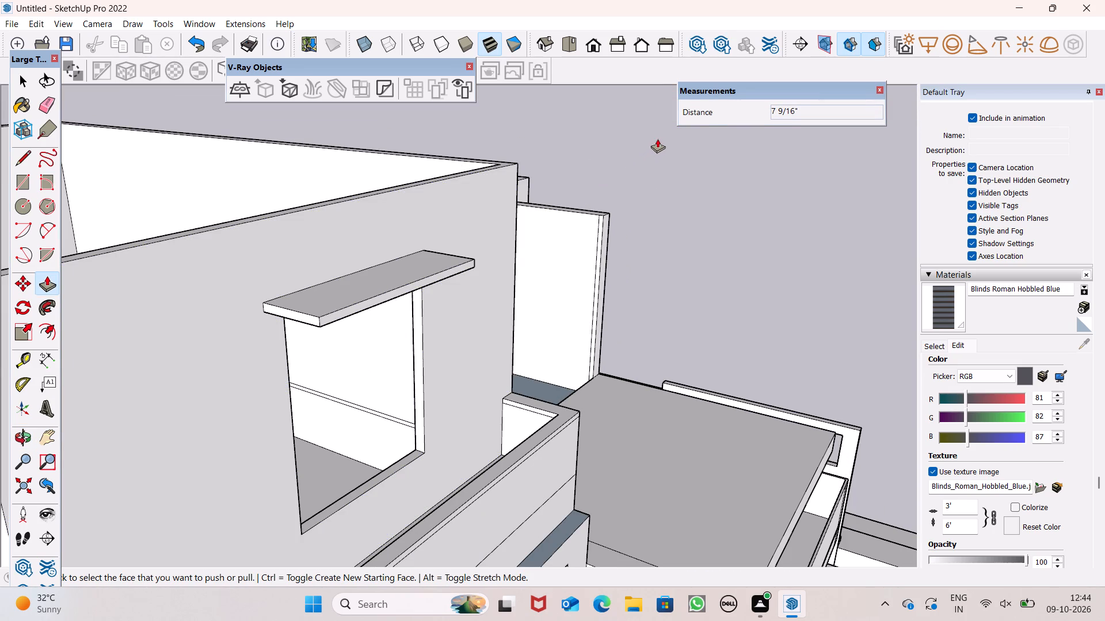
scroll(725, 244, "down", 1)
scroll(645, 260, "up", 1)
scroll(634, 266, "down", 1)
middle_click_drag(640, 271, 519, 233)
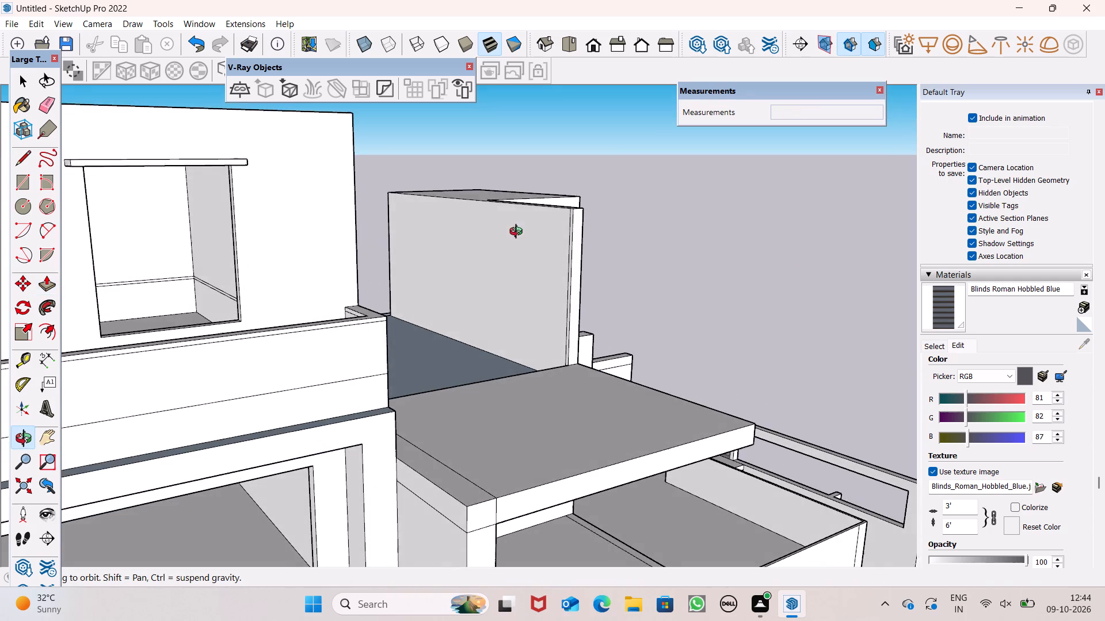
middle_click_drag(519, 233, 518, 232)
scroll(594, 235, "down", 2)
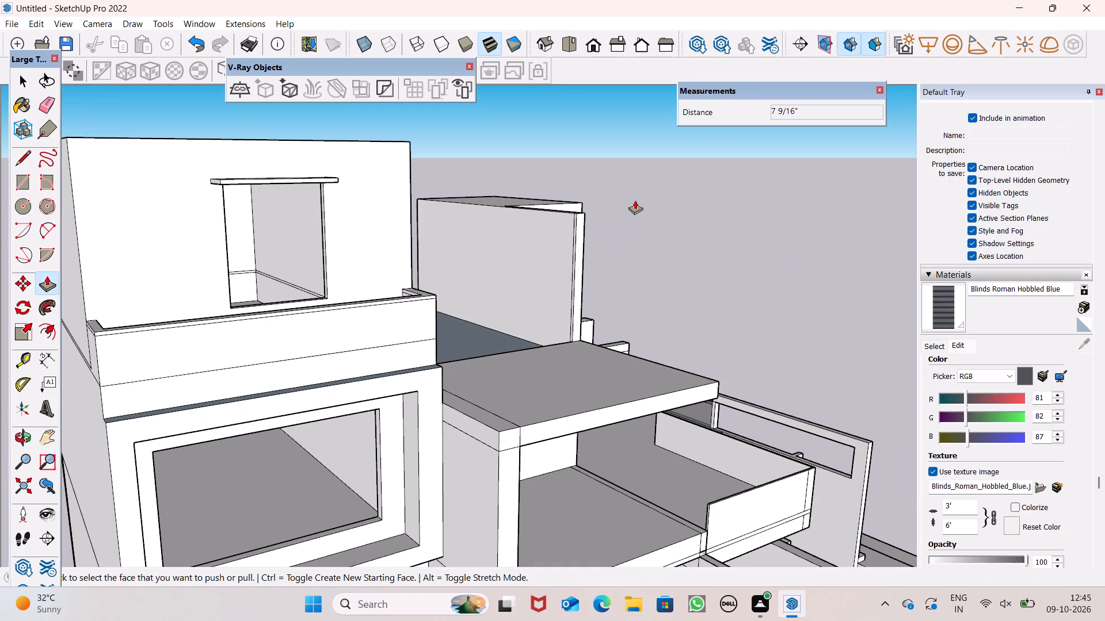
scroll(632, 212, "down", 6)
middle_click_drag(627, 269, 500, 297)
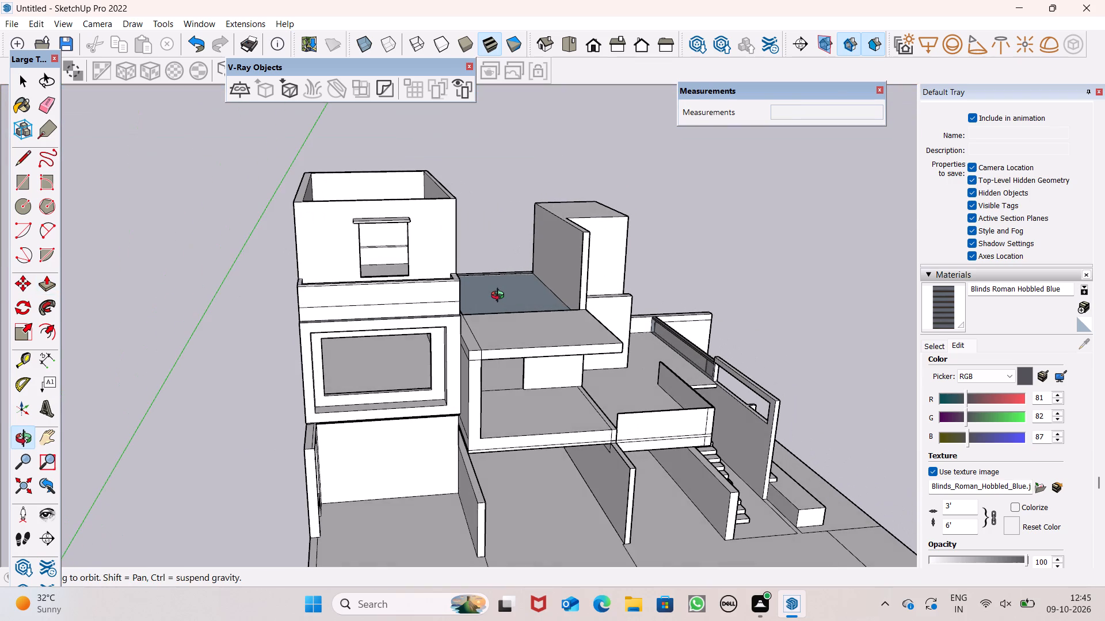
middle_click_drag(500, 297, 488, 298)
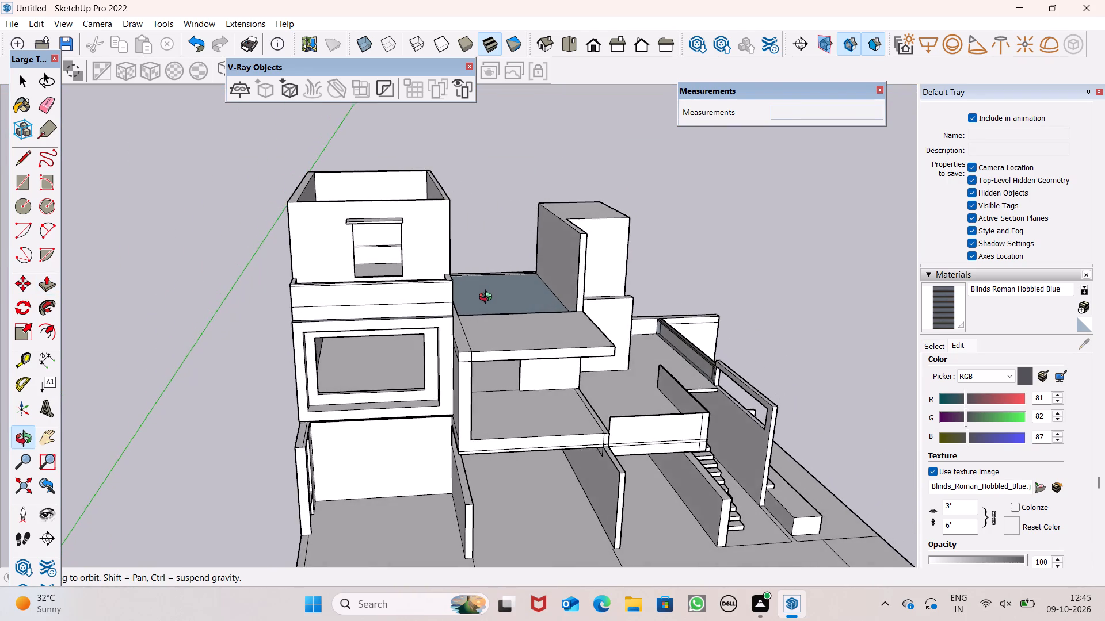
middle_click_drag(488, 298, 451, 306)
scroll(519, 267, "up", 1)
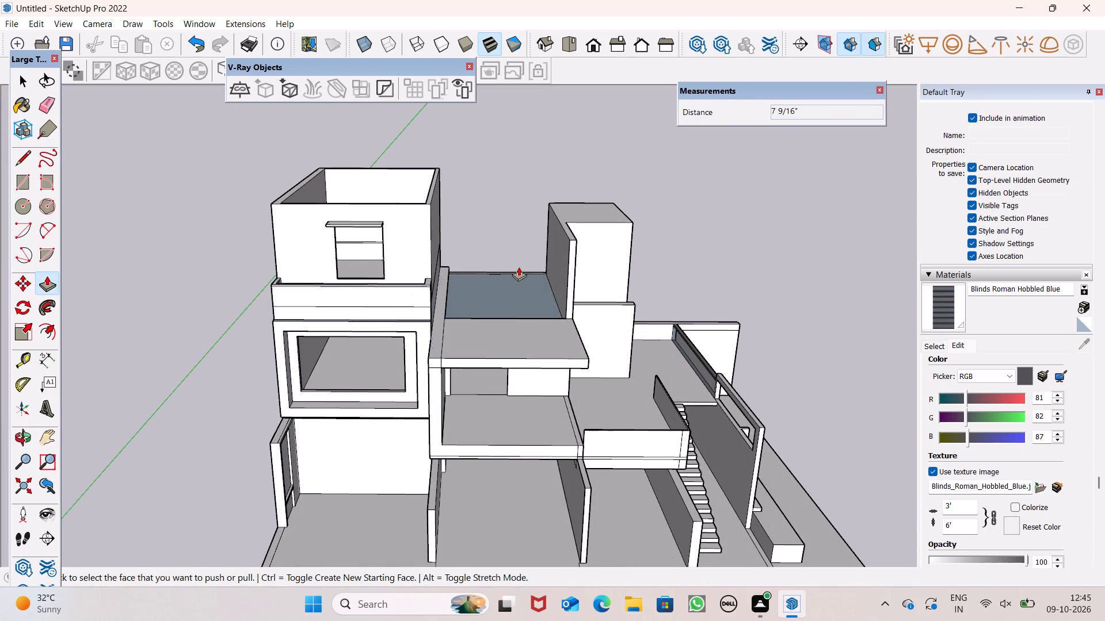
middle_click_drag(542, 258, 533, 276)
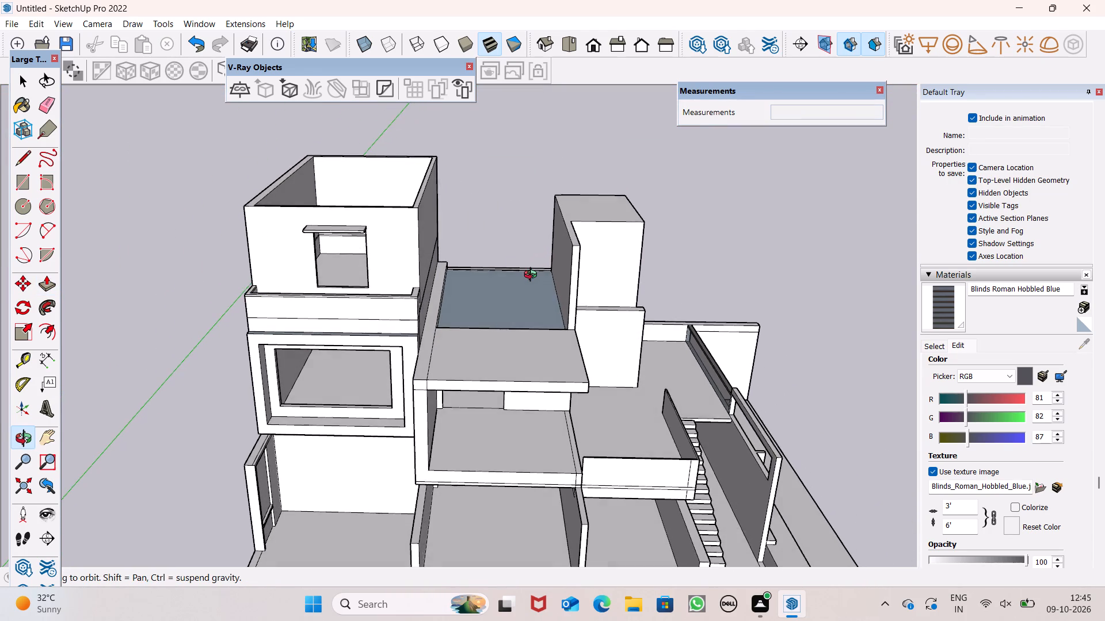
middle_click_drag(533, 276, 540, 276)
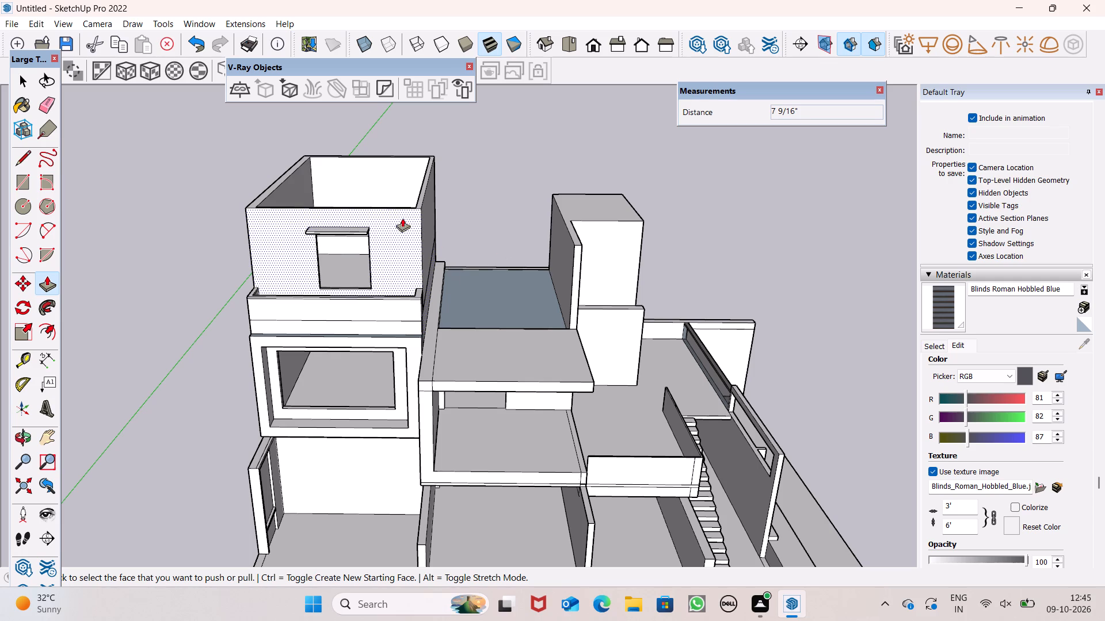
Push/Pull the wall tops of the new upper storey about 4 15/16" downward.
scroll(335, 192, "up", 1)
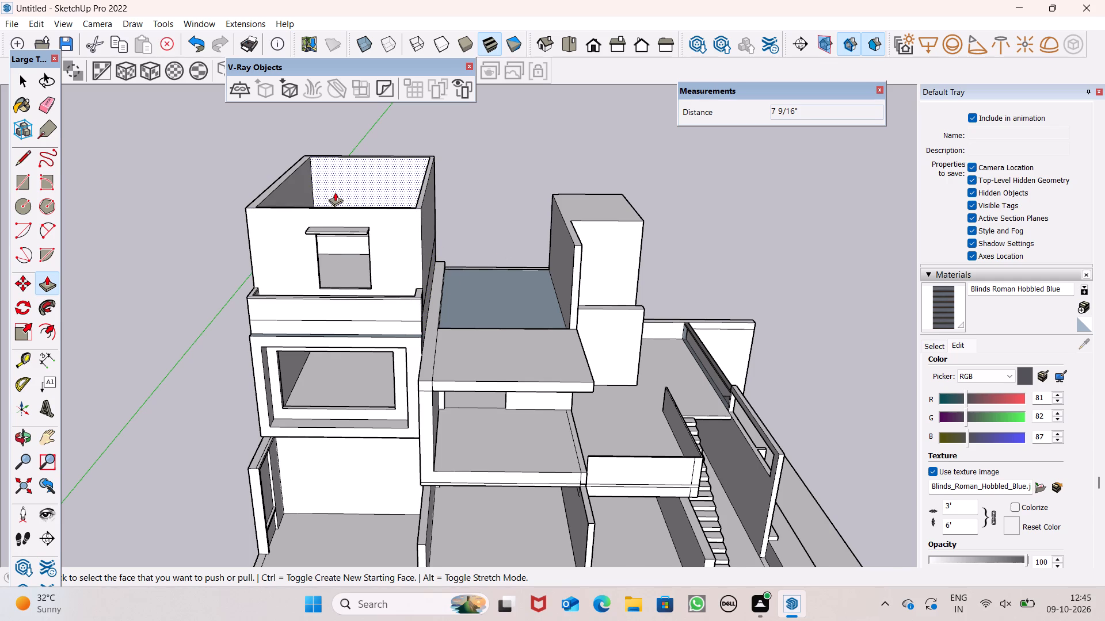
scroll(246, 186, "up", 2)
scroll(245, 186, "down", 1)
scroll(245, 186, "up", 4)
middle_click_drag(253, 208, 221, 338)
scroll(225, 331, "up", 1)
left_click_drag(202, 393, 203, 405)
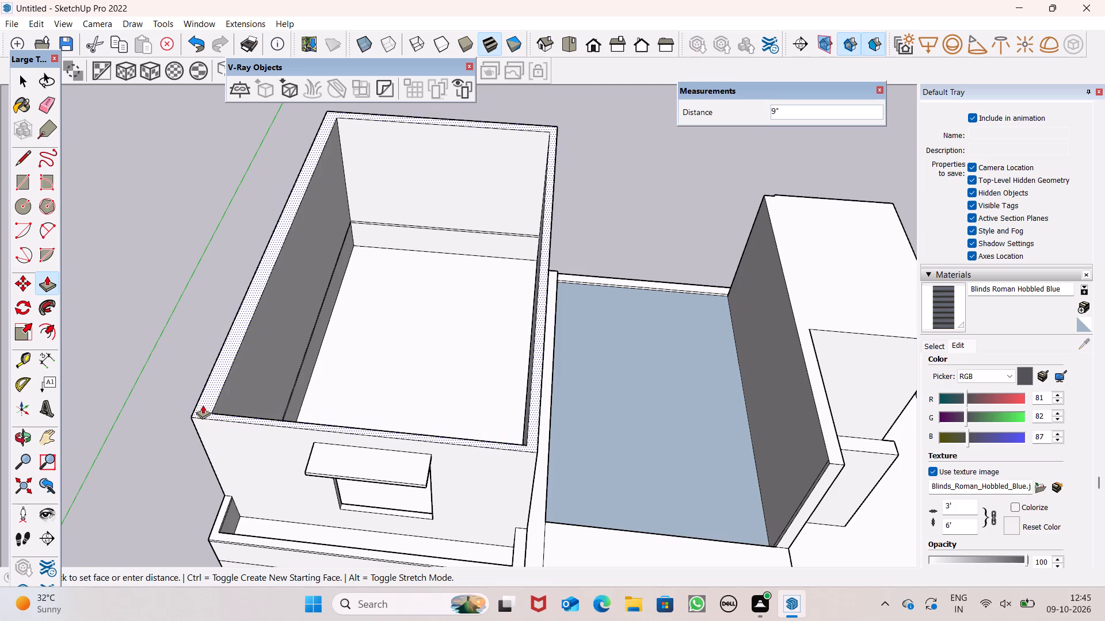
left_click_drag(203, 405, 203, 399)
Examine the upper storey's walls, window shade and parapet from the front, above and the terrace side.
middle_click_drag(241, 427, 304, 231)
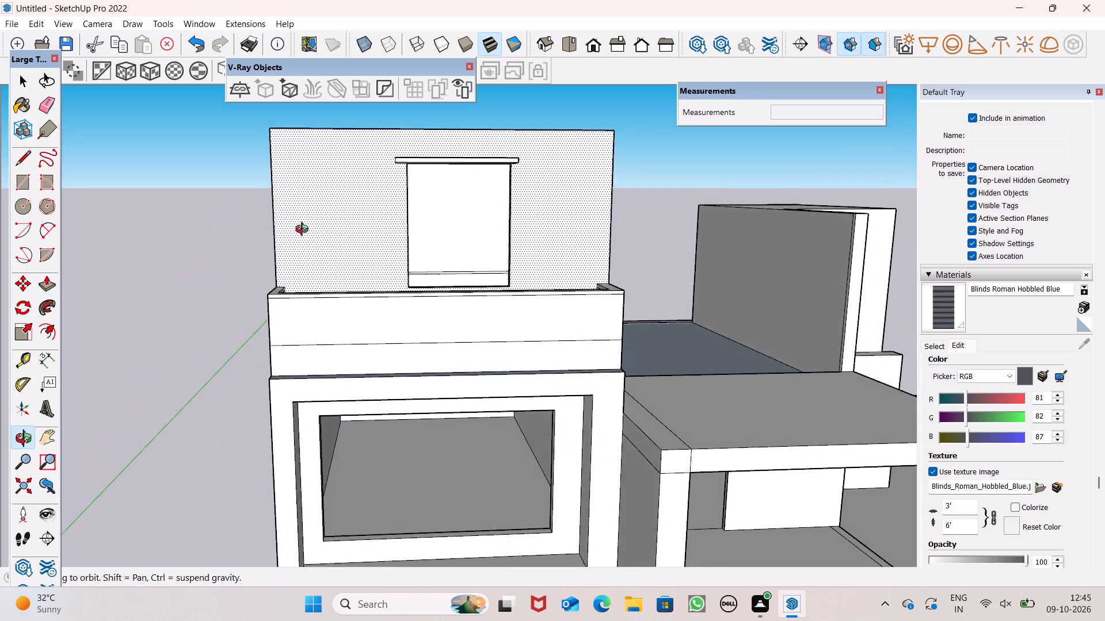
middle_click_drag(304, 231, 265, 255)
middle_click_drag(331, 141, 299, 195)
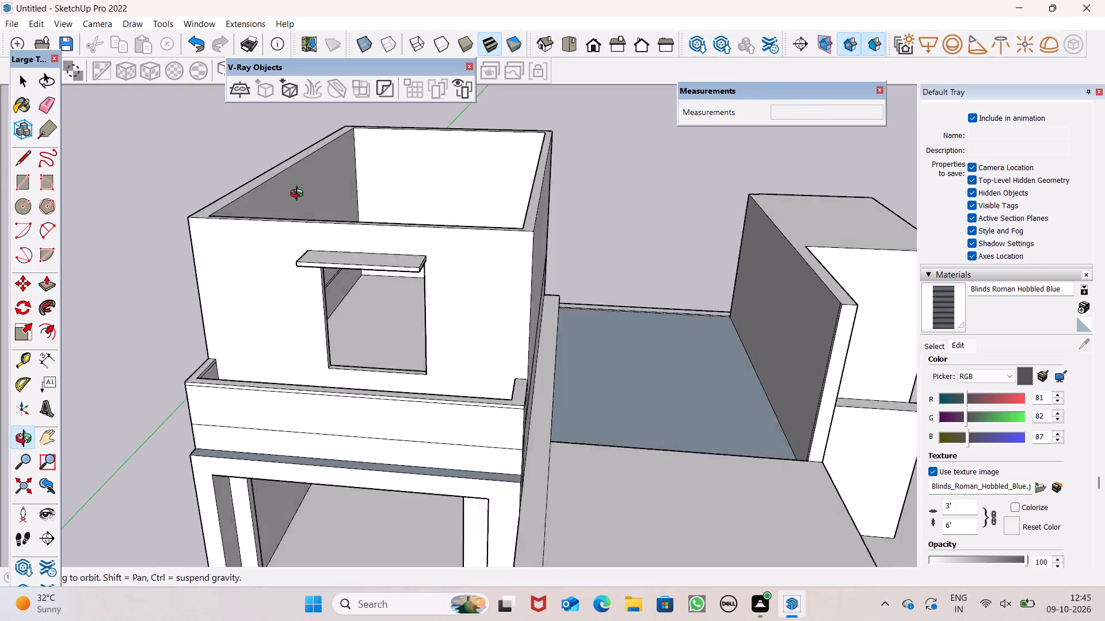
middle_click_drag(299, 195, 268, 319)
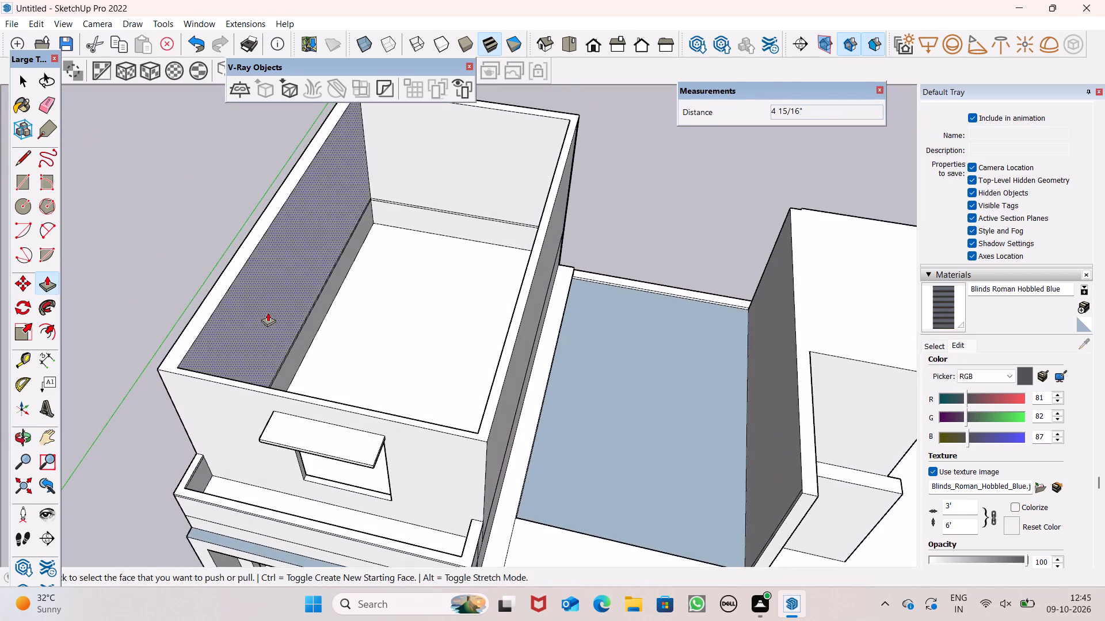
scroll(155, 321, "up", 4)
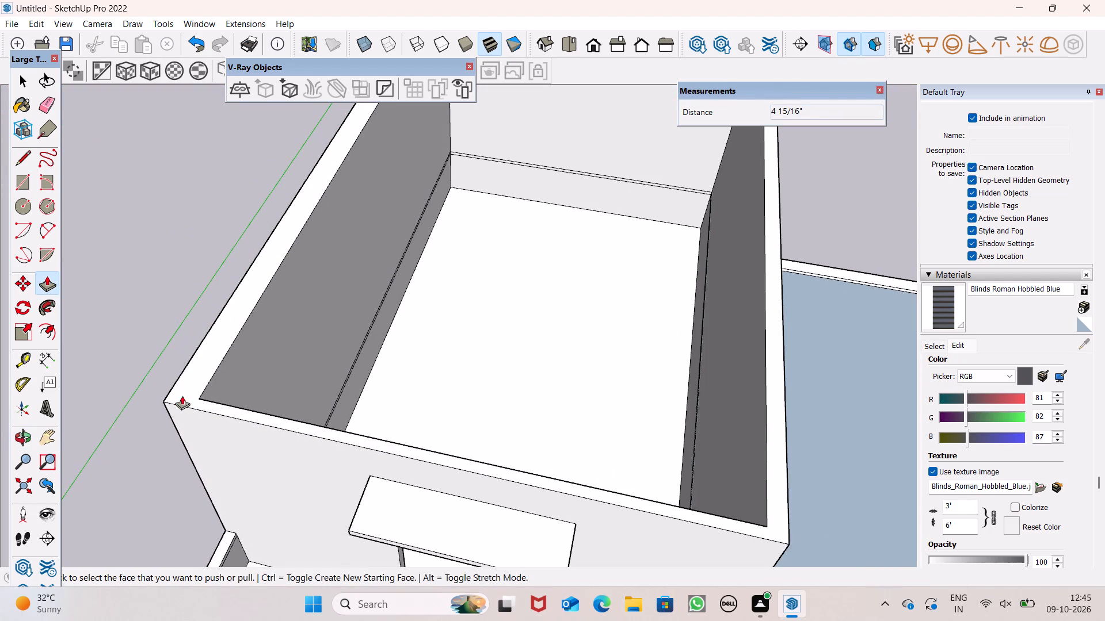
scroll(203, 407, "down", 2)
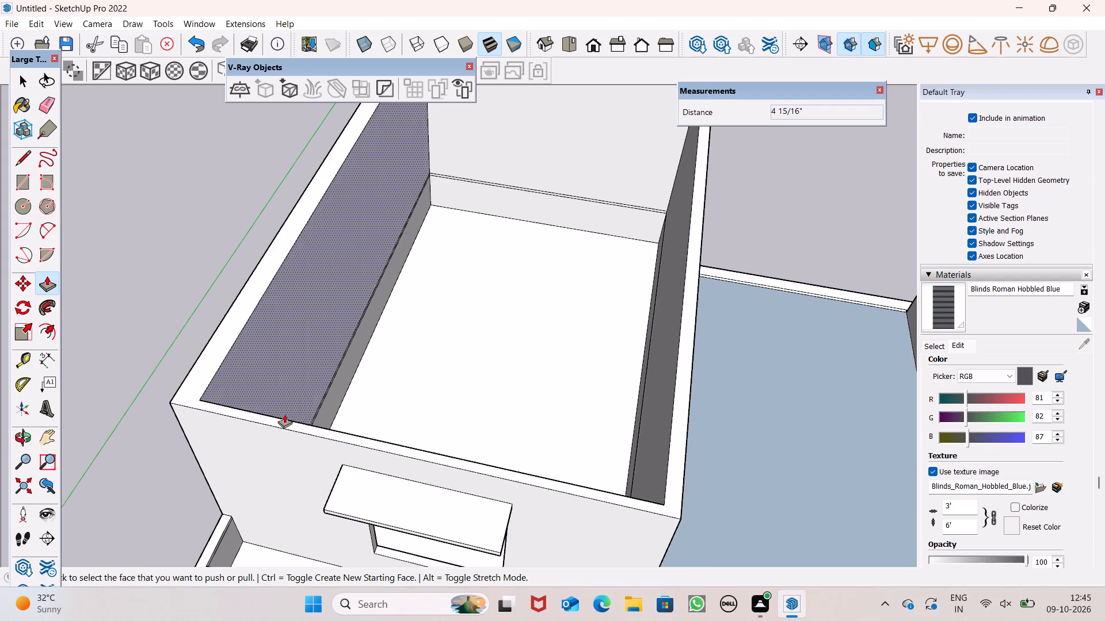
middle_click_drag(287, 414, 97, 407)
key("space")
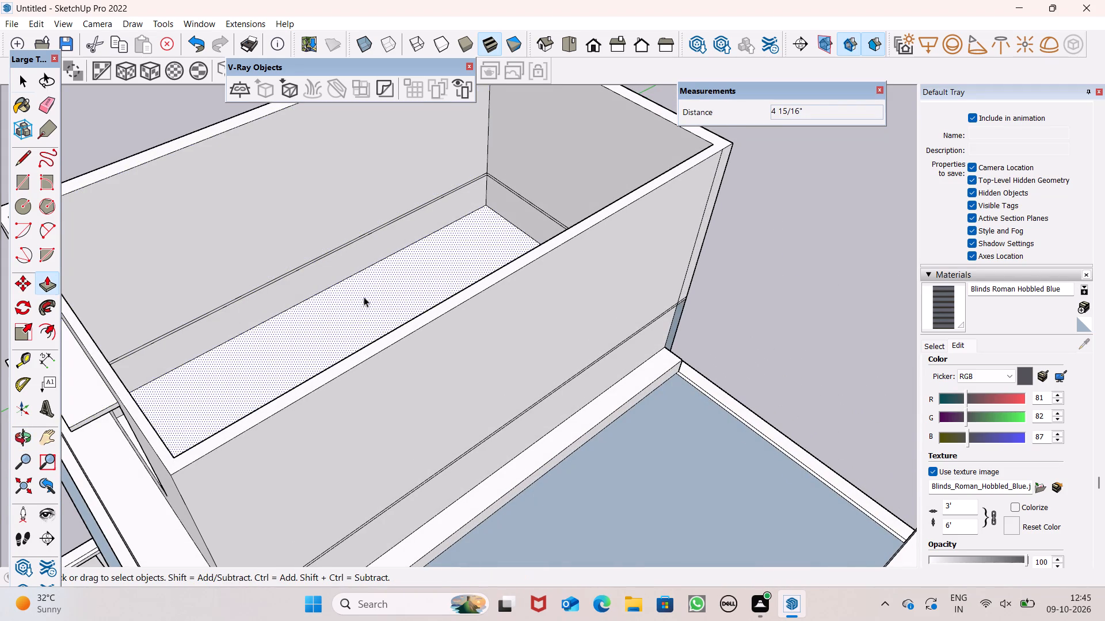
scroll(364, 296, "down", 3)
middle_click_drag(421, 295, 143, 327)
scroll(341, 211, "up", 2)
scroll(341, 217, "down", 6)
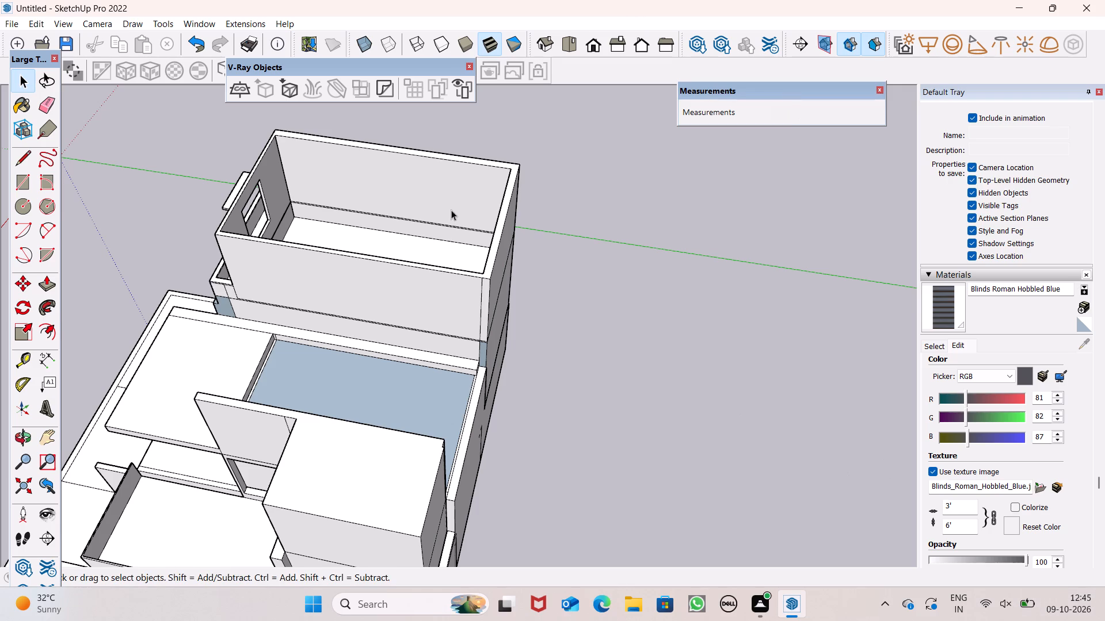
scroll(313, 156, "down", 4)
middle_click_drag(298, 222, 822, 195)
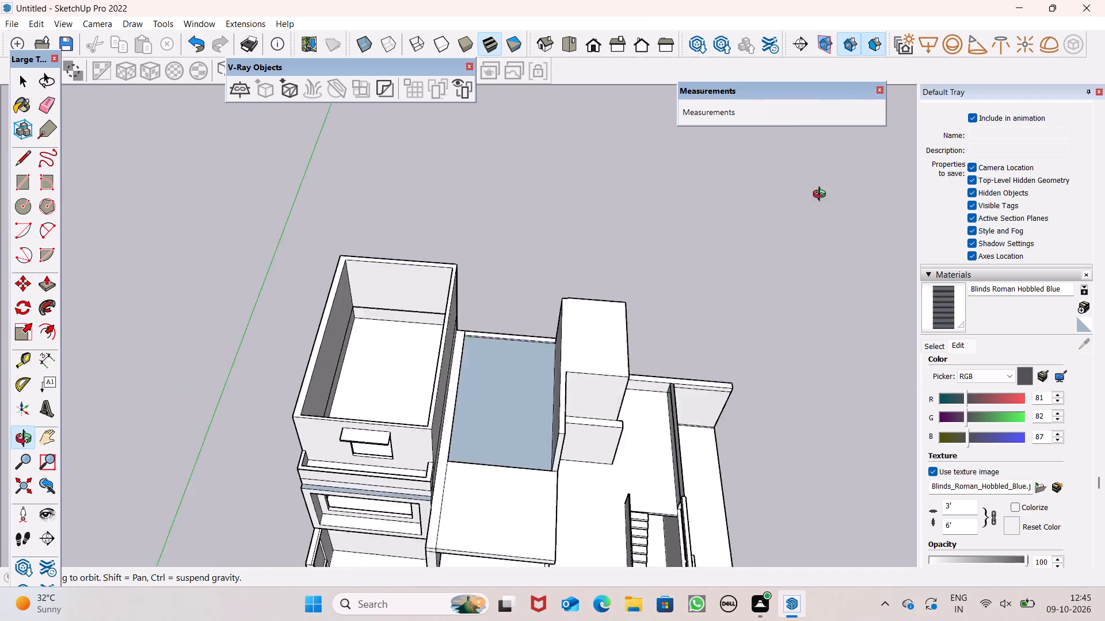
middle_click_drag(822, 195, 825, 150)
scroll(469, 186, "up", 2)
middle_click_drag(442, 212, 498, 31)
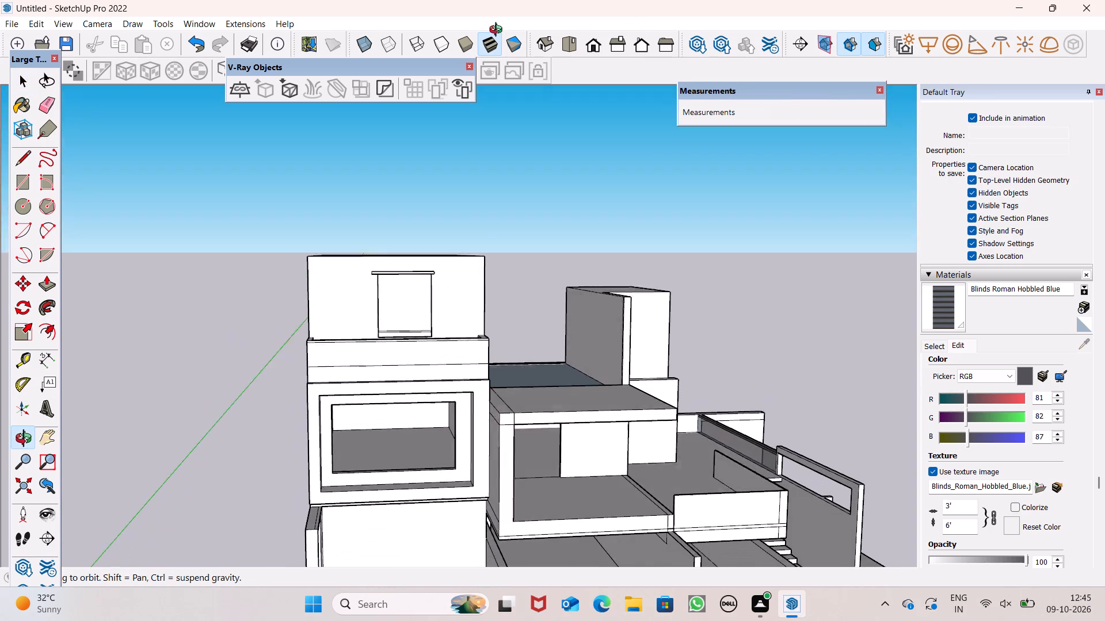
middle_click_drag(498, 31, 484, 26)
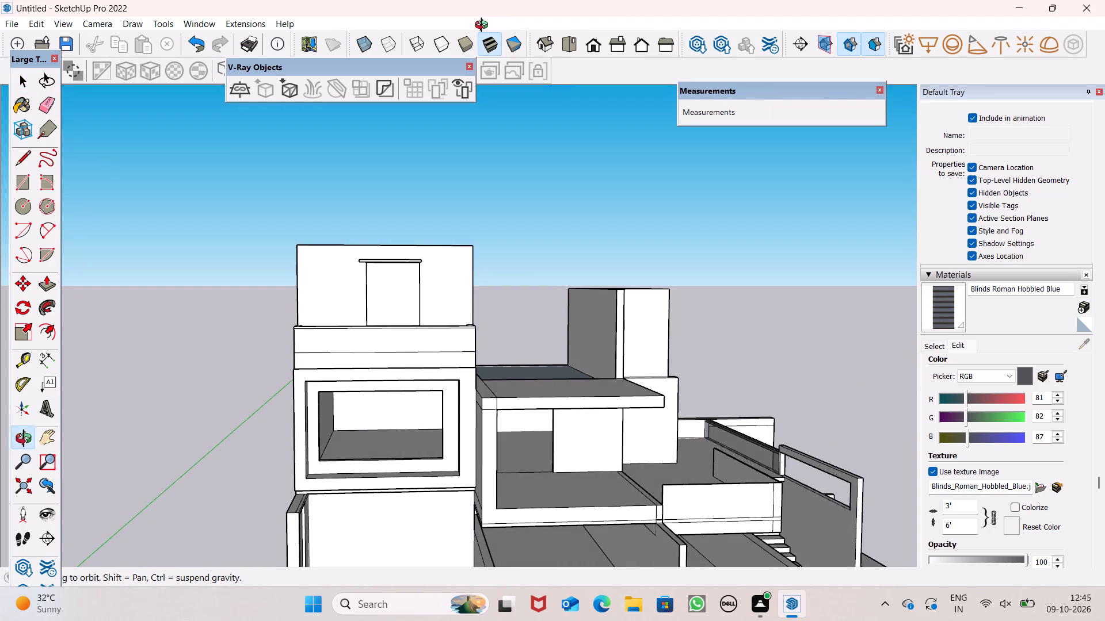
middle_click_drag(484, 26, 490, 27)
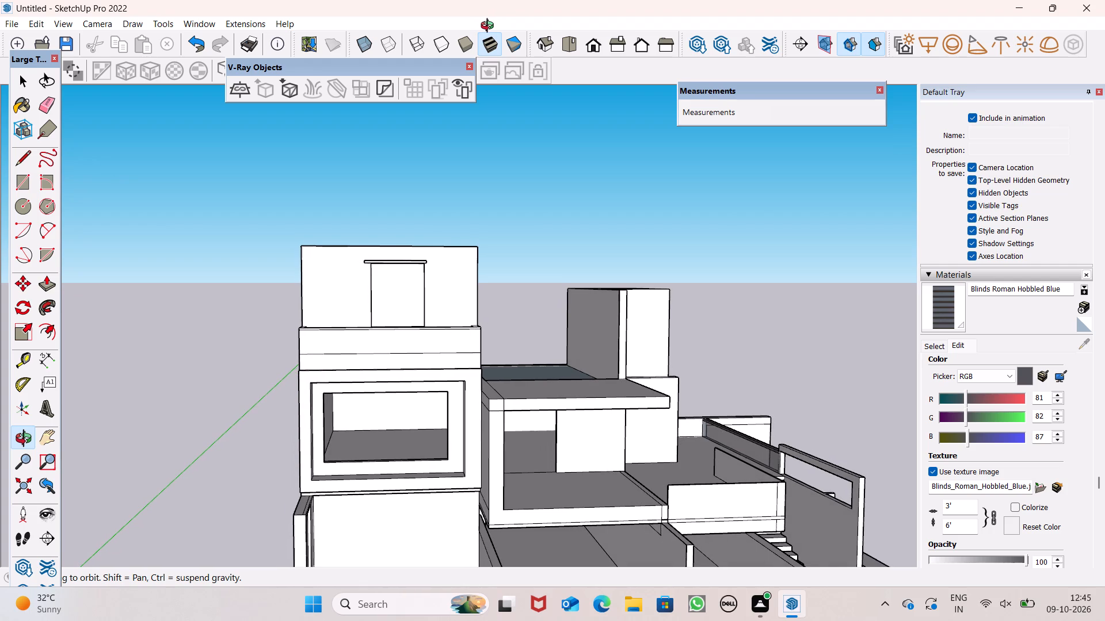
middle_click_drag(490, 27, 309, 83)
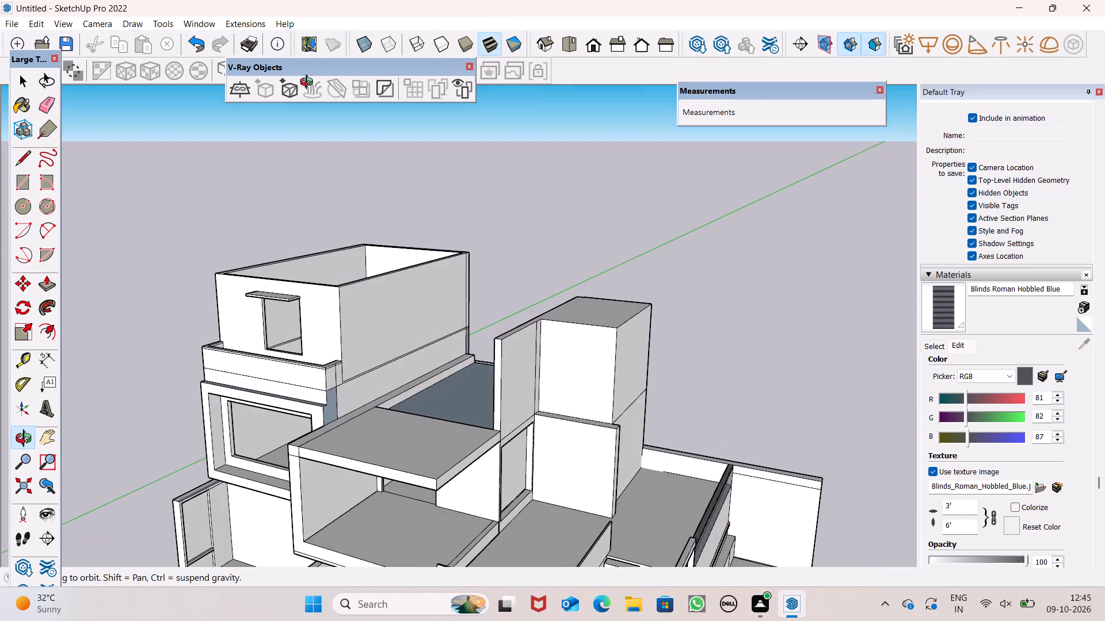
middle_click_drag(309, 83, 371, 111)
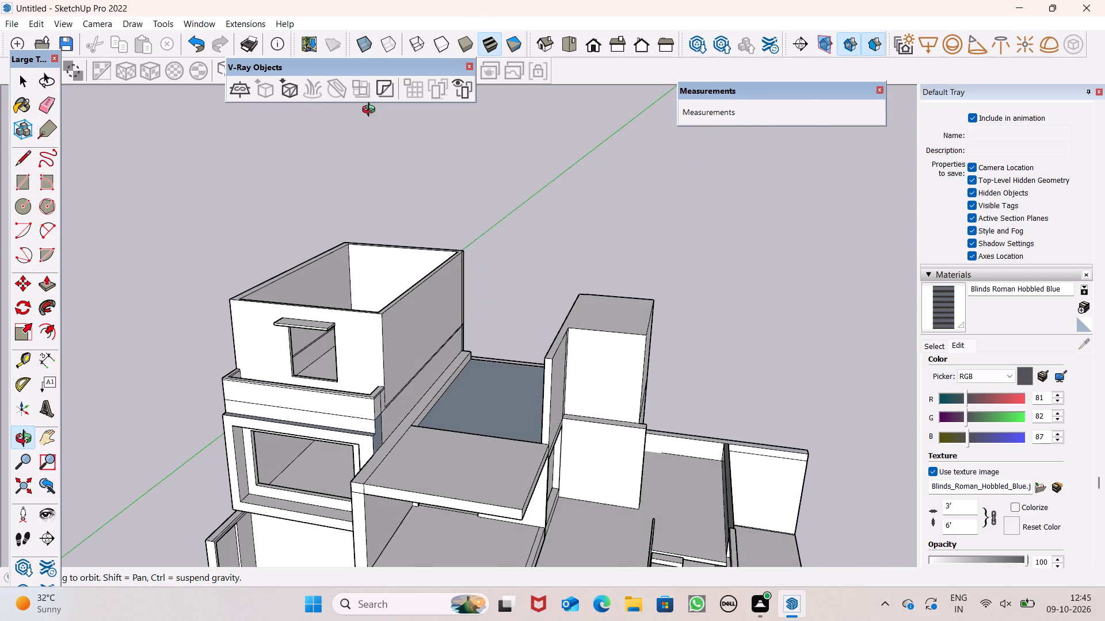
middle_click_drag(371, 111, 372, 109)
scroll(224, 299, "up", 6)
scroll(396, 467, "up", 3)
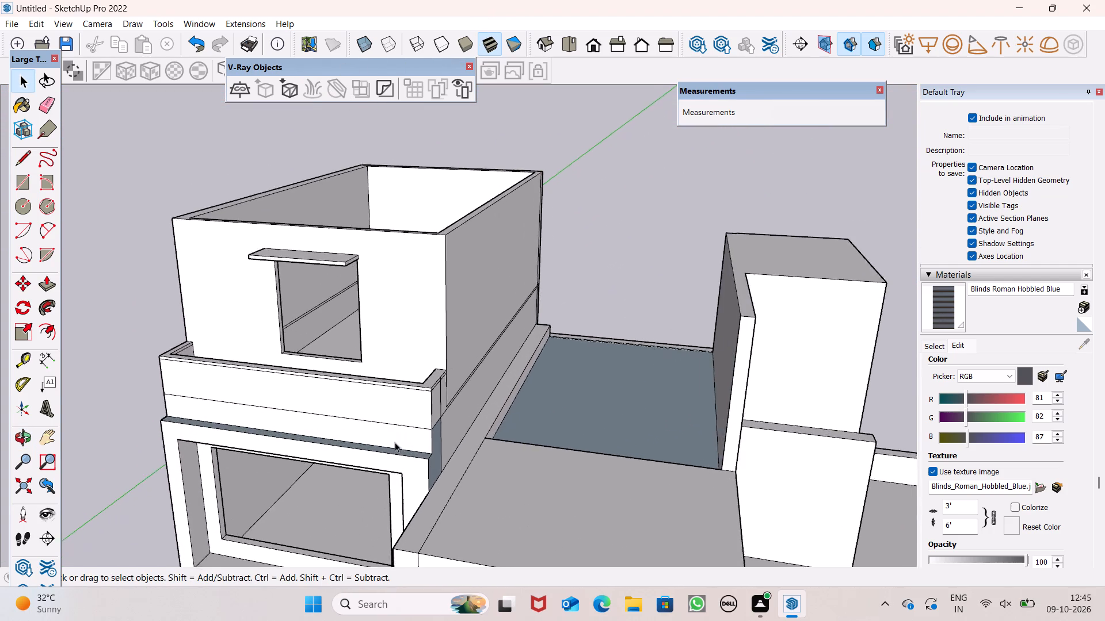
Erase the horizontal edge running across the front face of the parapet below the shaded window.
scroll(395, 442, "up", 5)
middle_click_drag(386, 447, 319, 419)
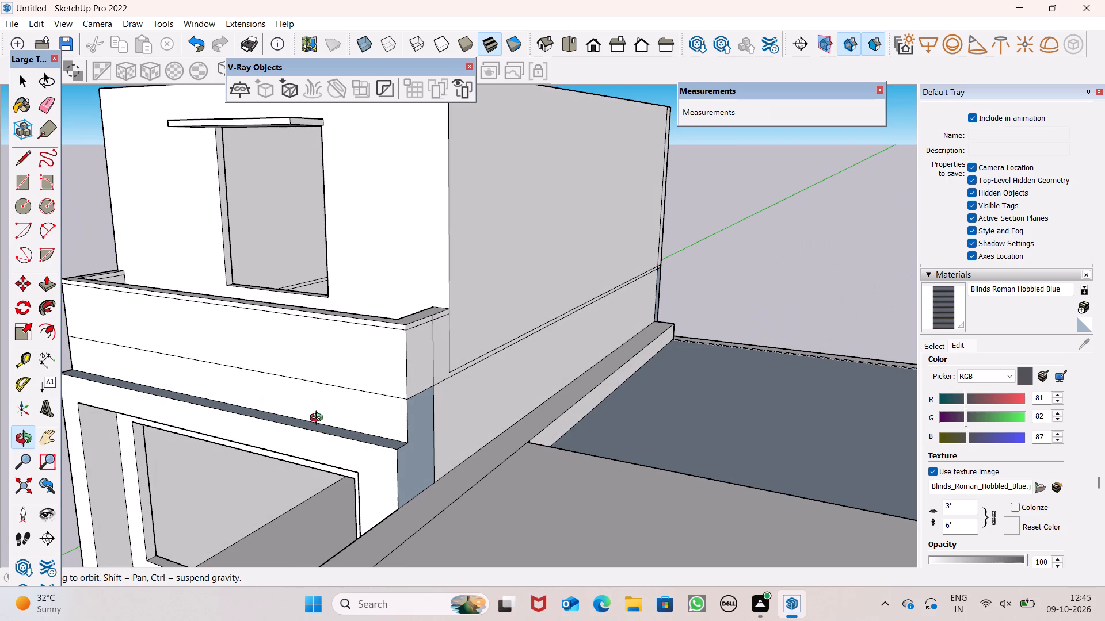
middle_click_drag(319, 419, 378, 401)
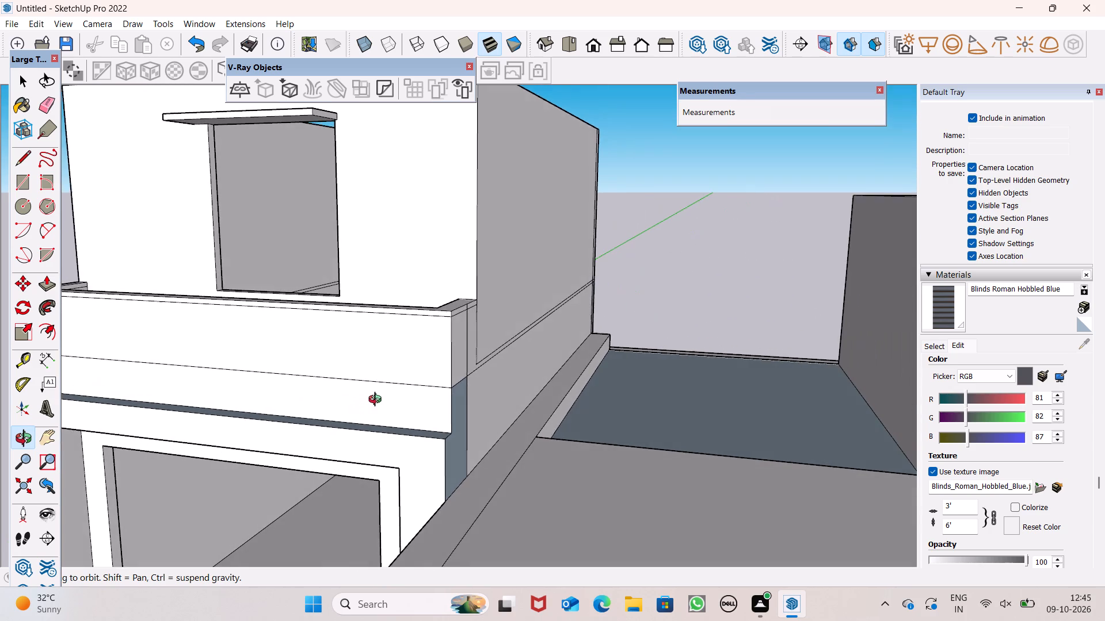
middle_click_drag(378, 401, 408, 391)
scroll(512, 328, "down", 4)
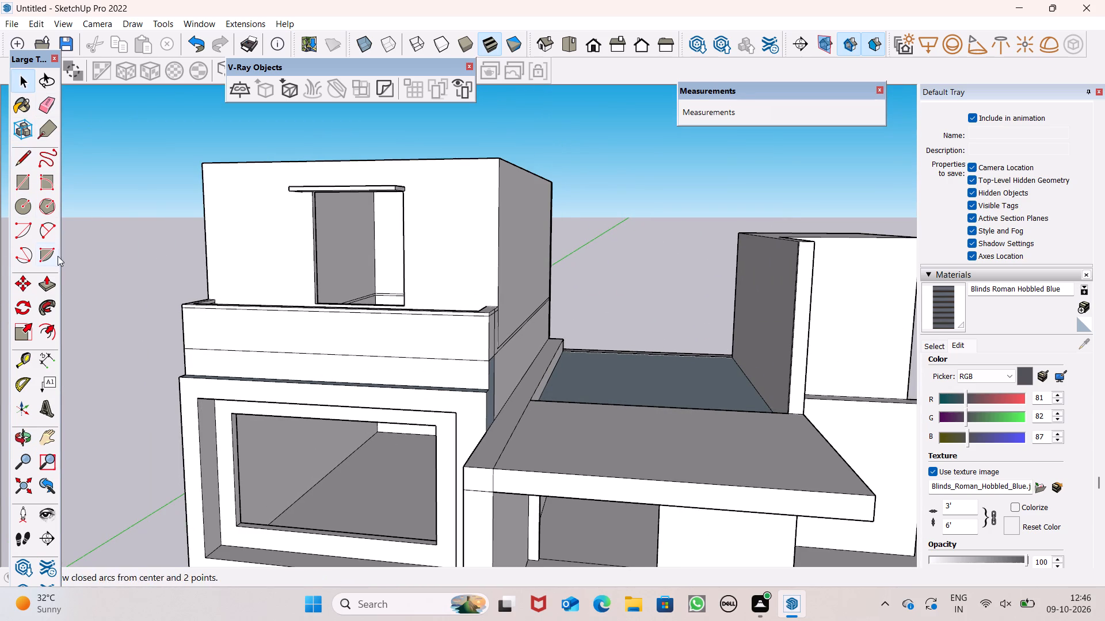
middle_click_drag(259, 320, 91, 357)
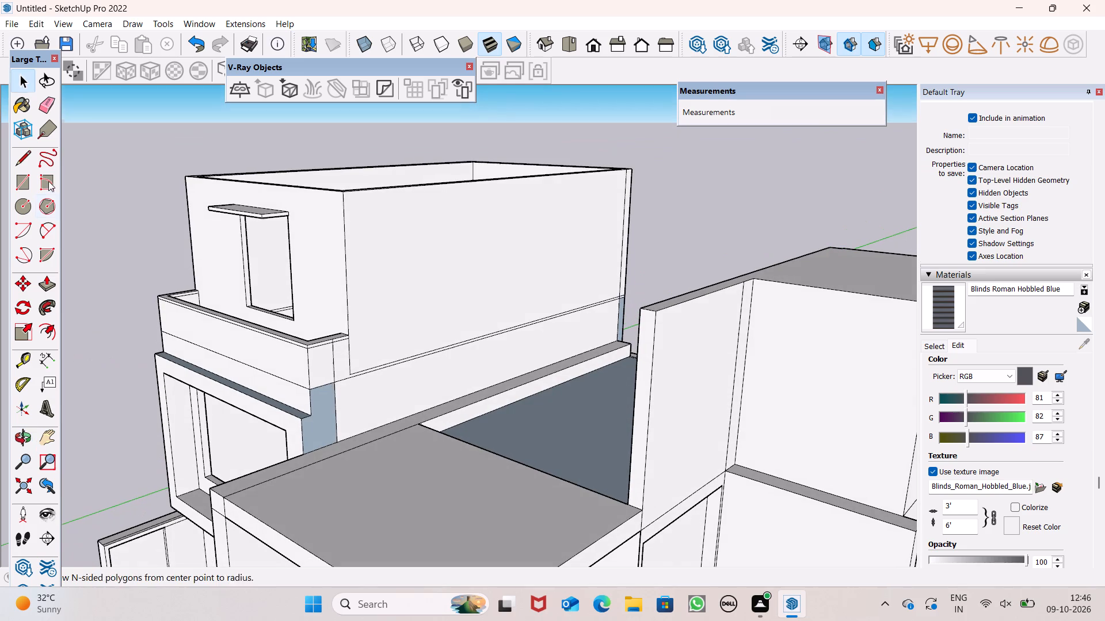
left_click(44, 115)
left_click_drag(271, 364, 270, 371)
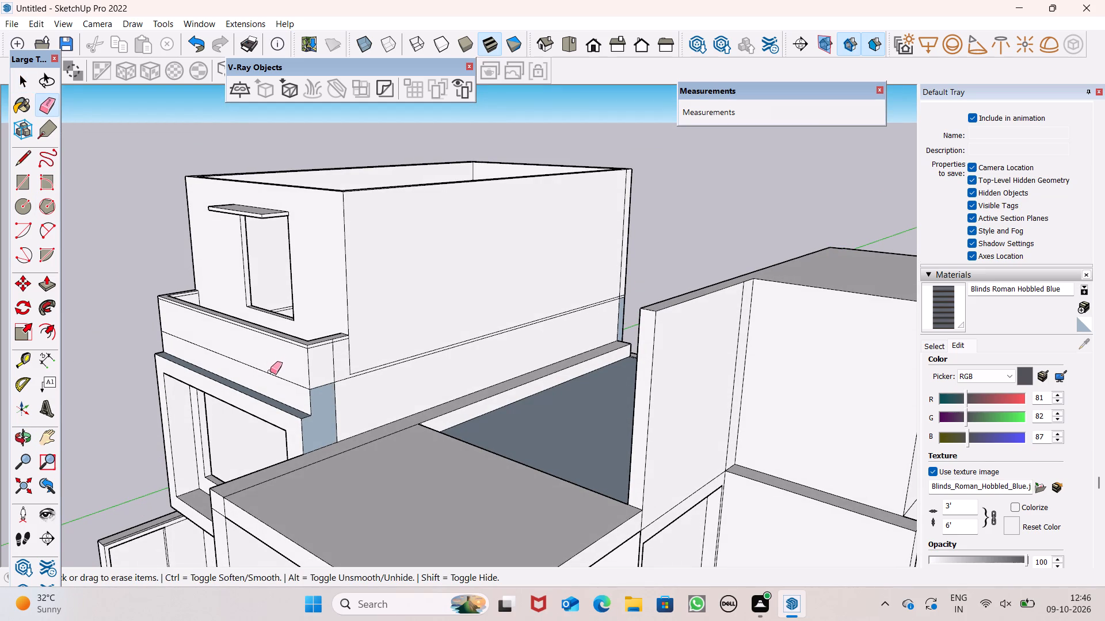
left_click_drag(270, 371, 266, 376)
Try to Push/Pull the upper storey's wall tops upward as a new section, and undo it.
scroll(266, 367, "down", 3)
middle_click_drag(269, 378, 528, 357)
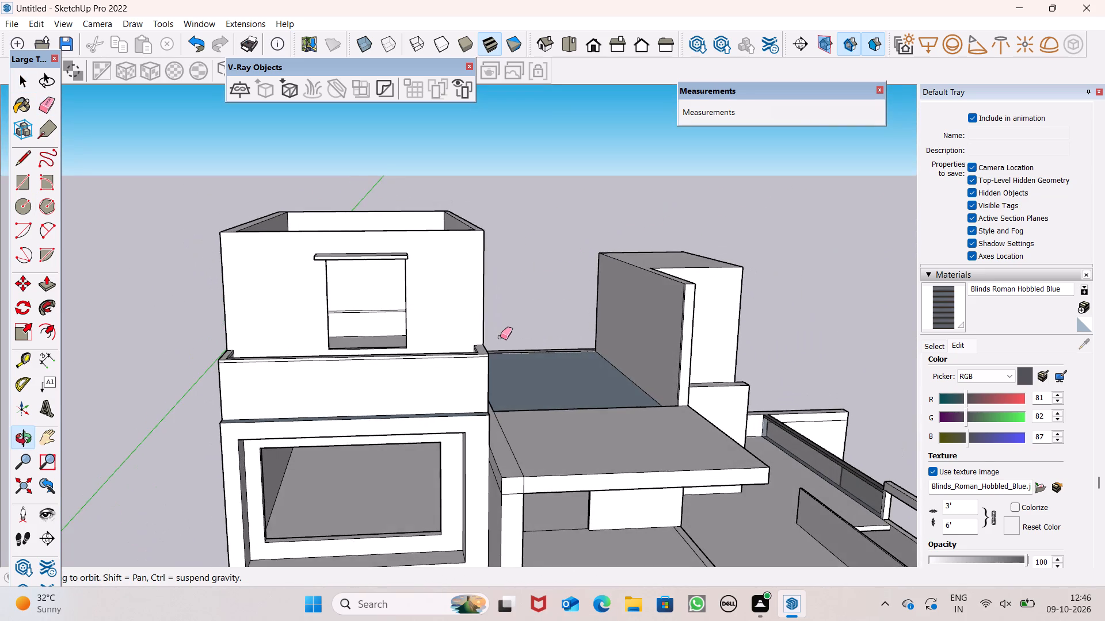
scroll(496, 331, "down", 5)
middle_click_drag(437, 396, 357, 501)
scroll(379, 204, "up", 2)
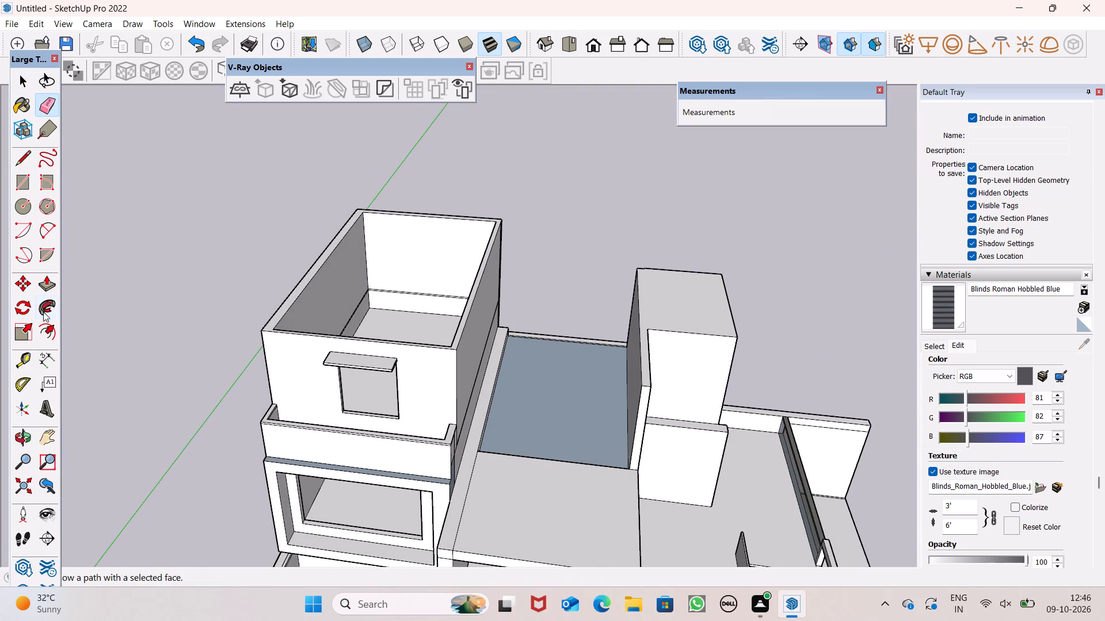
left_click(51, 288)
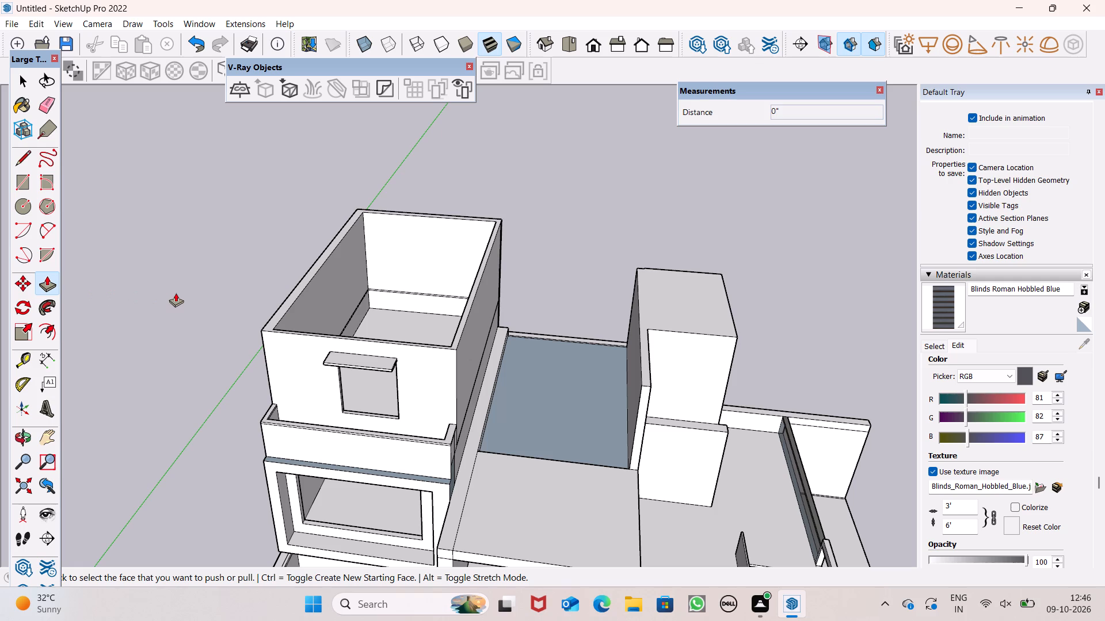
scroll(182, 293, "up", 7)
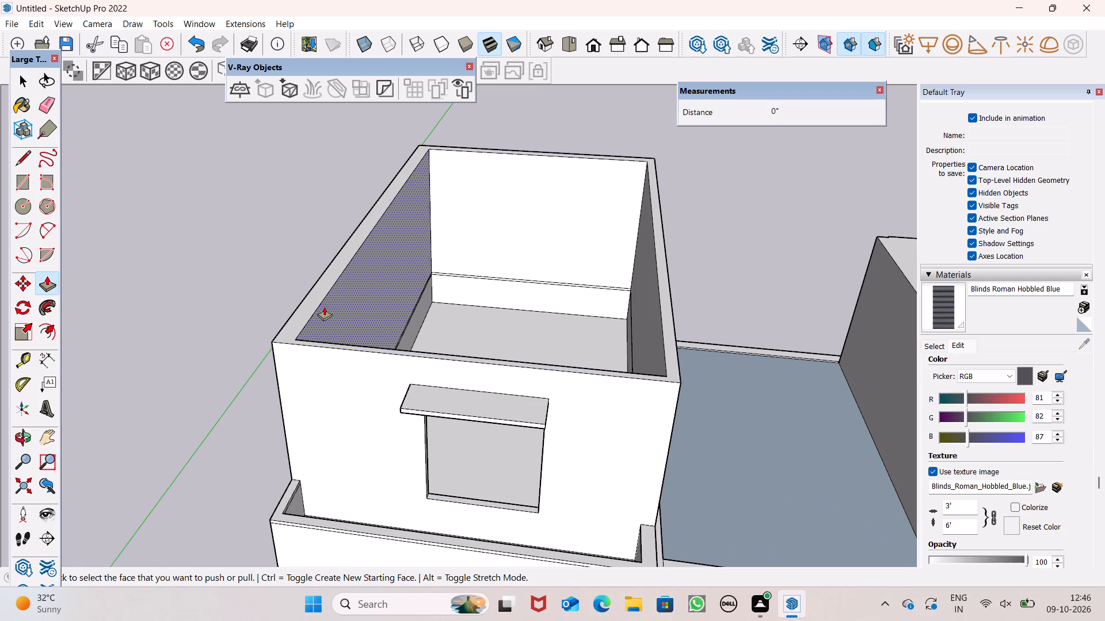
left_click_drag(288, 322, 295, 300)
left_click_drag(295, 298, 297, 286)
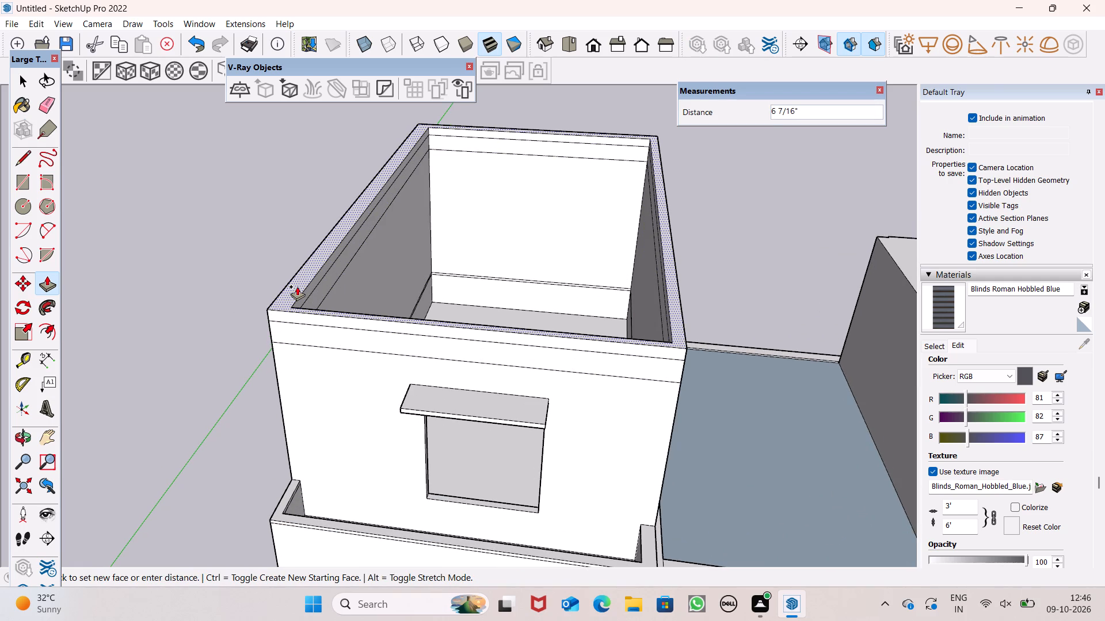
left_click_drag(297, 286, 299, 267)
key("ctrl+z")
Push/Pull the upper storey's wall tops upward 2' 5" as a new section above the existing walls.
left_click_drag(289, 328, 297, 299)
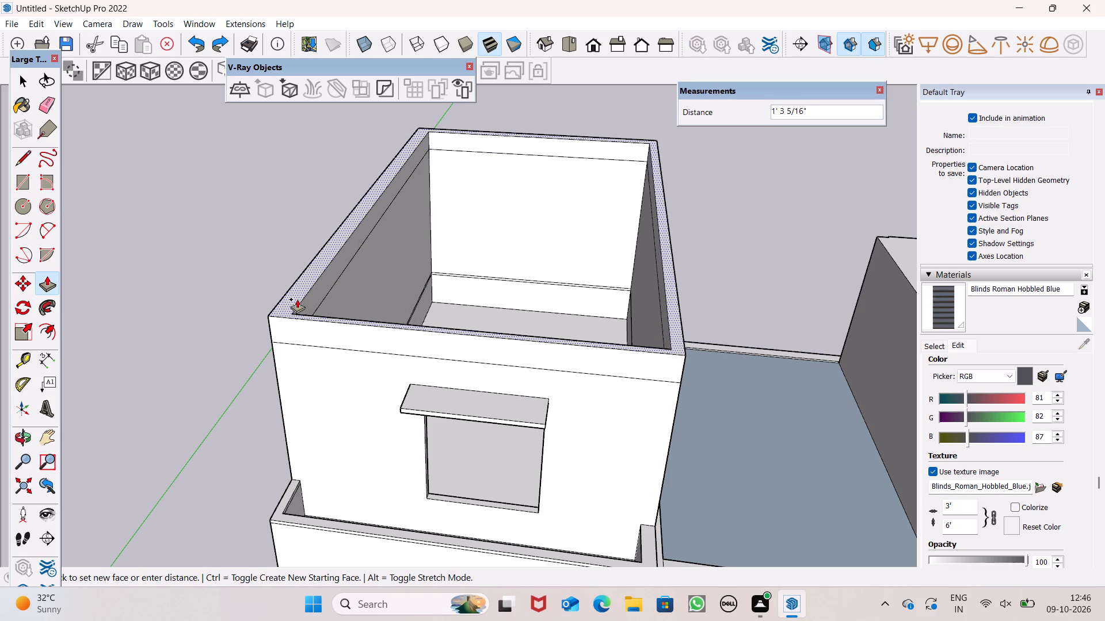
left_click_drag(297, 299, 298, 272)
type("2'")
type("5\"")
key("Return")
Examine the raised walls and the seam around them from the front and the terrace side.
scroll(318, 267, "down", 2)
middle_click_drag(375, 351, 394, 338)
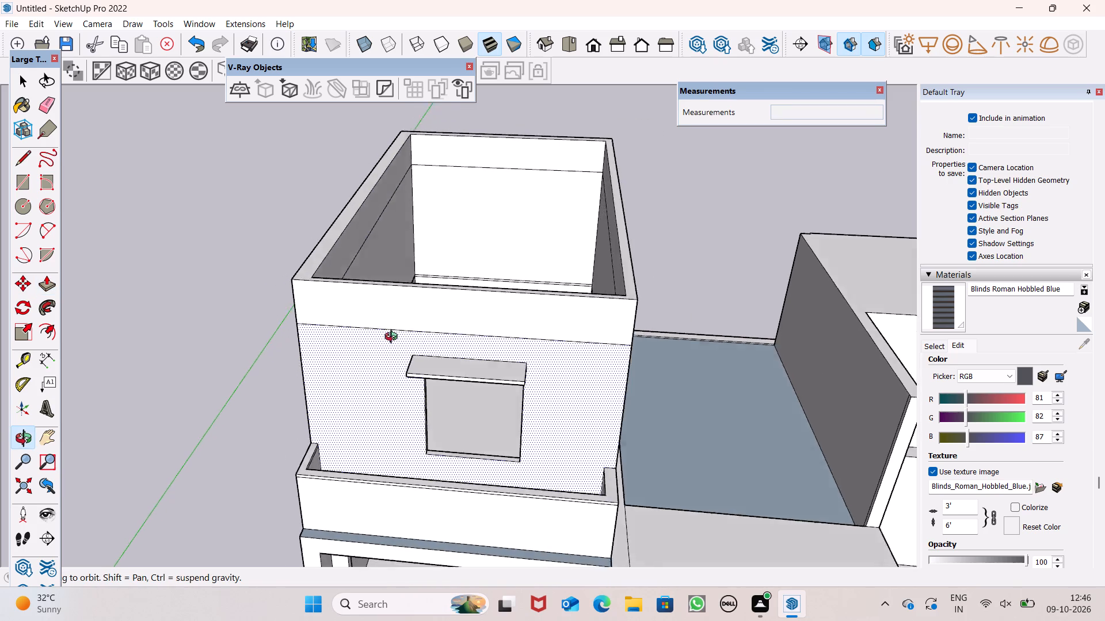
middle_click_drag(394, 338, 355, 304)
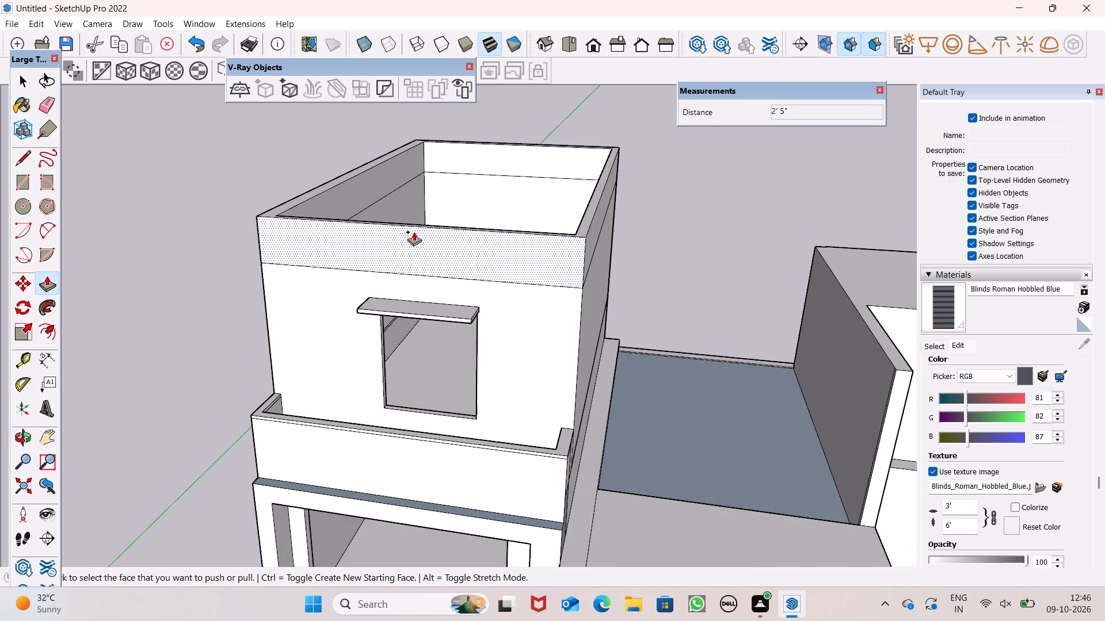
scroll(464, 149, "up", 1)
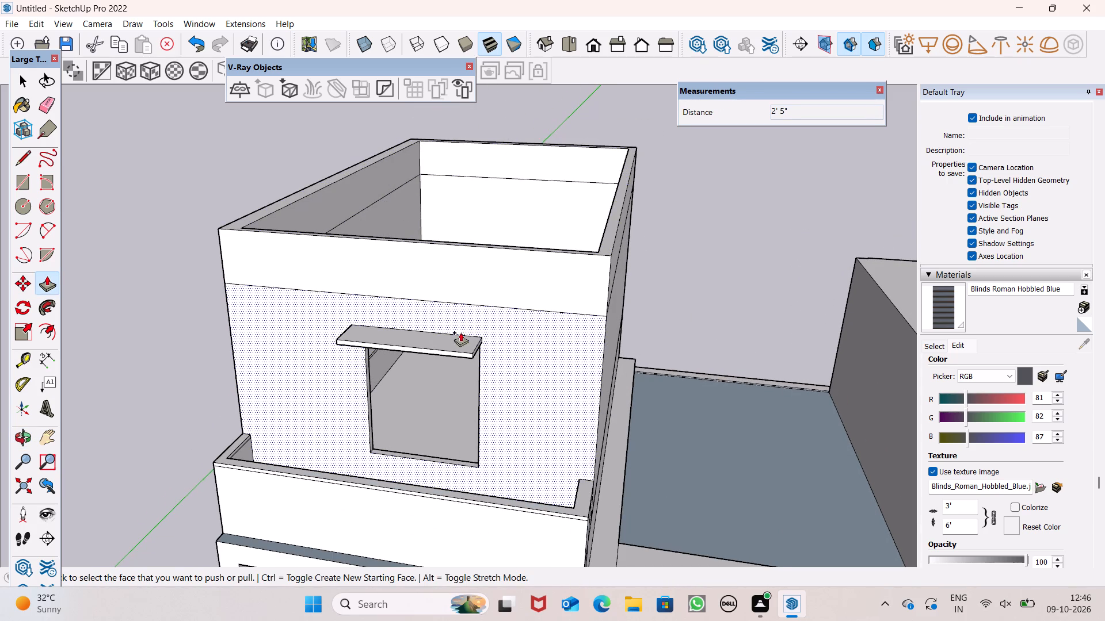
scroll(444, 312, "up", 2)
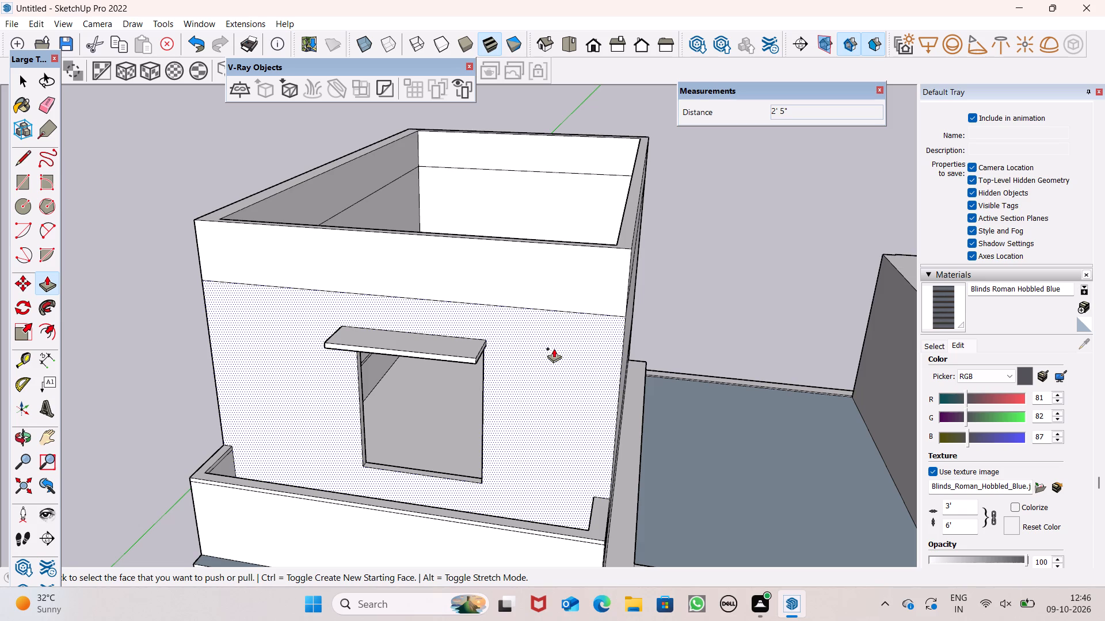
scroll(502, 330, "down", 3)
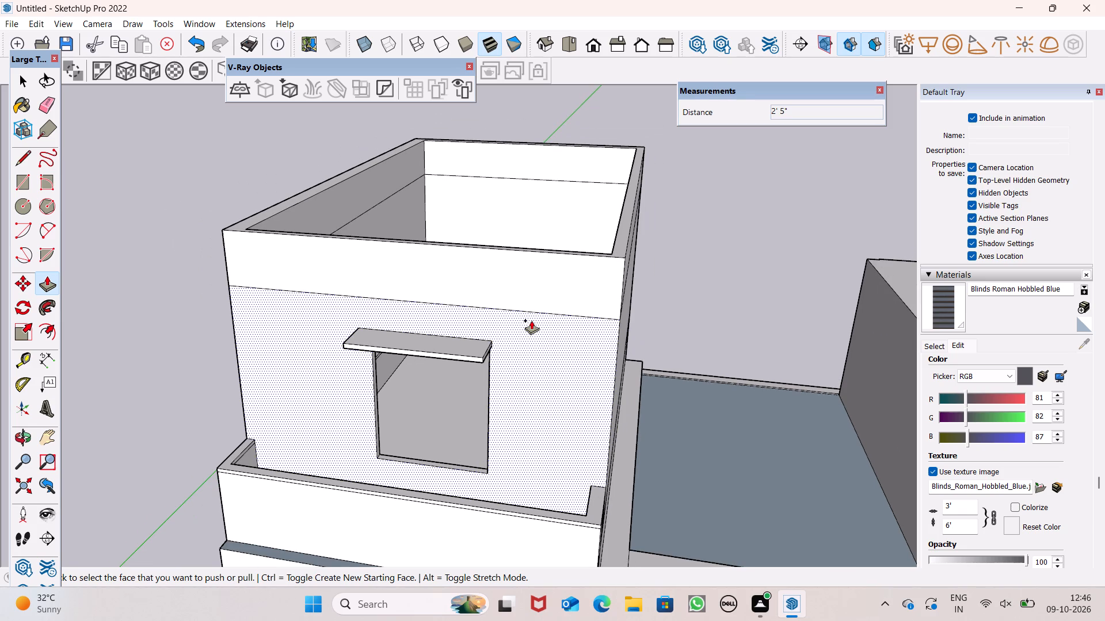
middle_click_drag(588, 329, 449, 336)
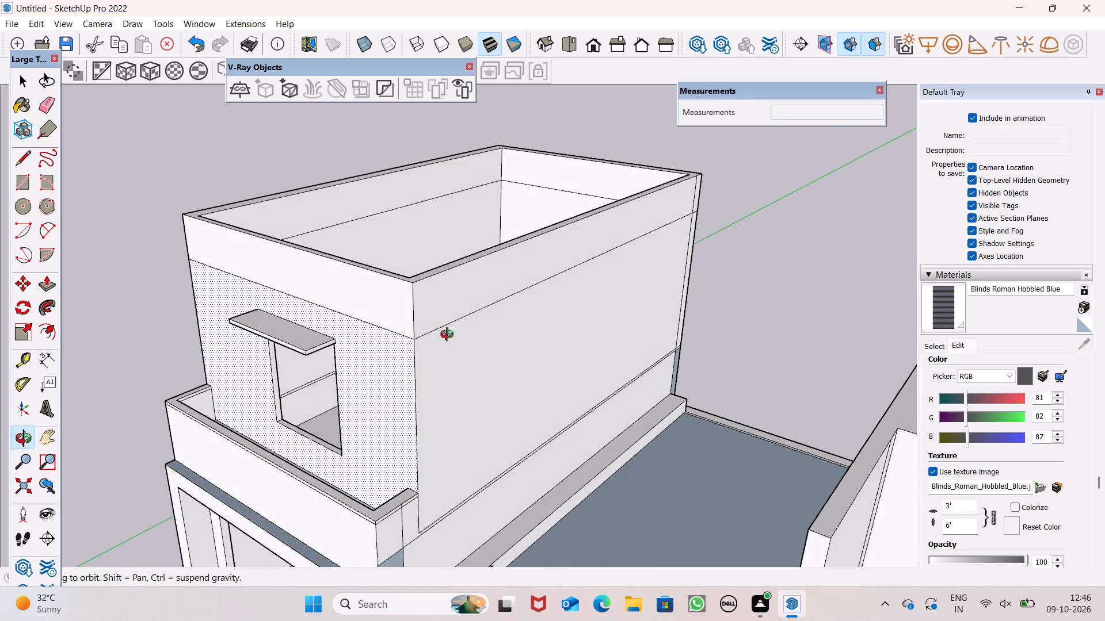
middle_click_drag(449, 336, 287, 347)
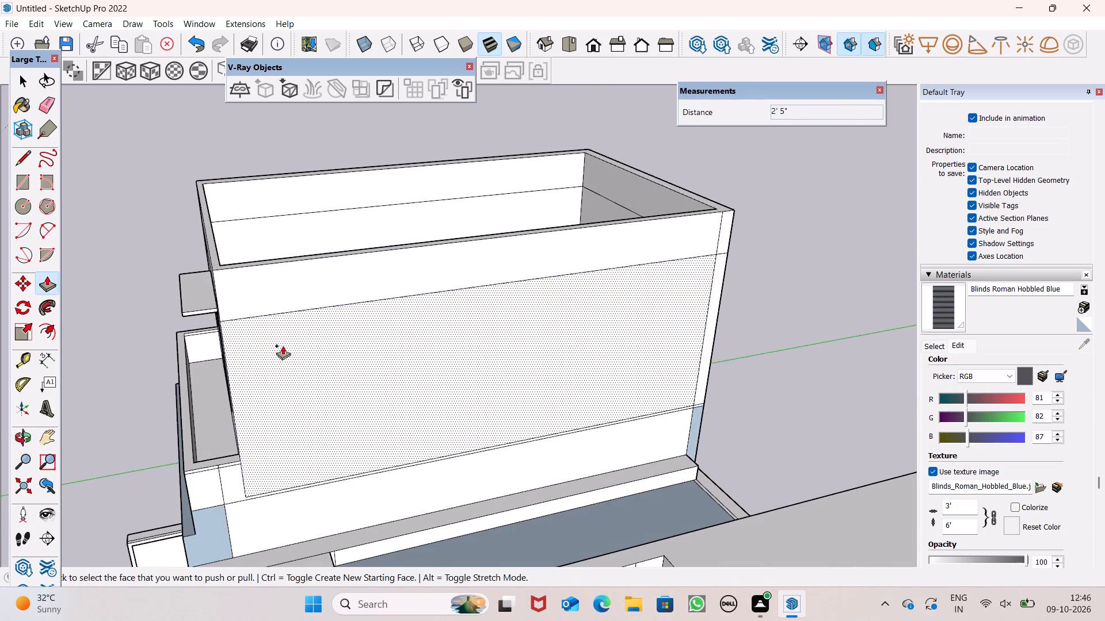
Draw a vertical line down the terrace-side wall from its top edge, turning horizontally about 2' 8" to the wall's front edge.
left_click(31, 154)
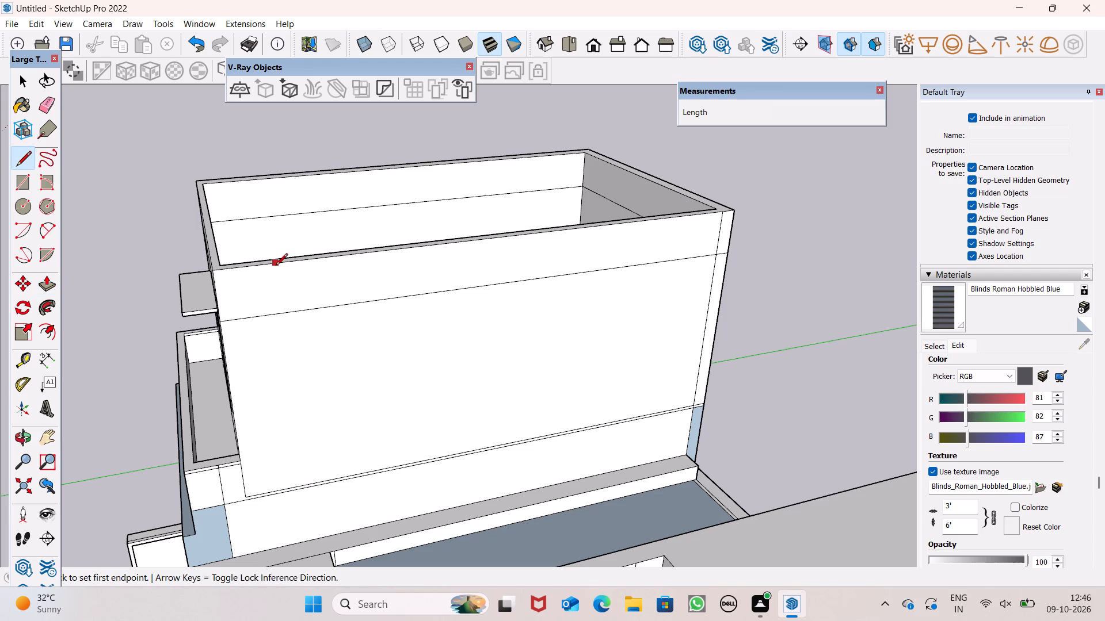
left_click(276, 267)
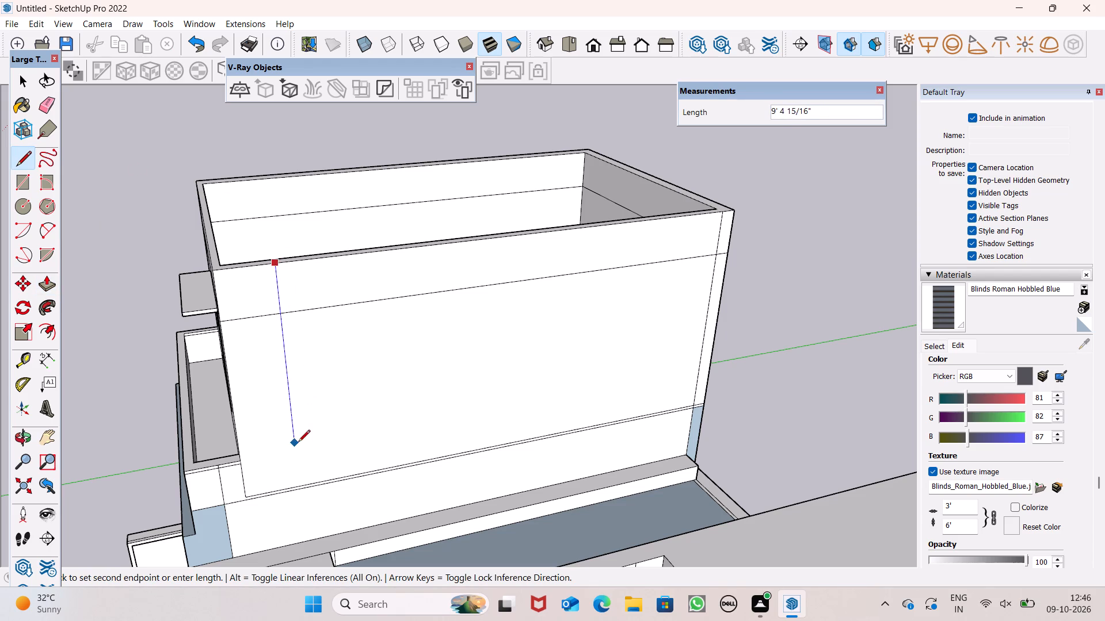
left_click(292, 428)
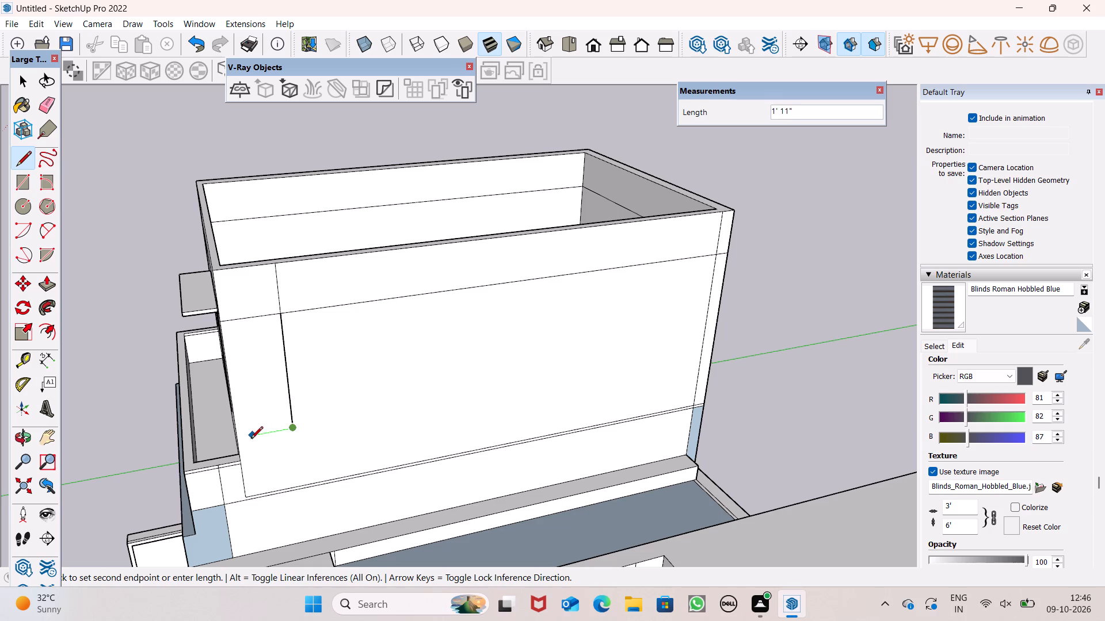
left_click(238, 440)
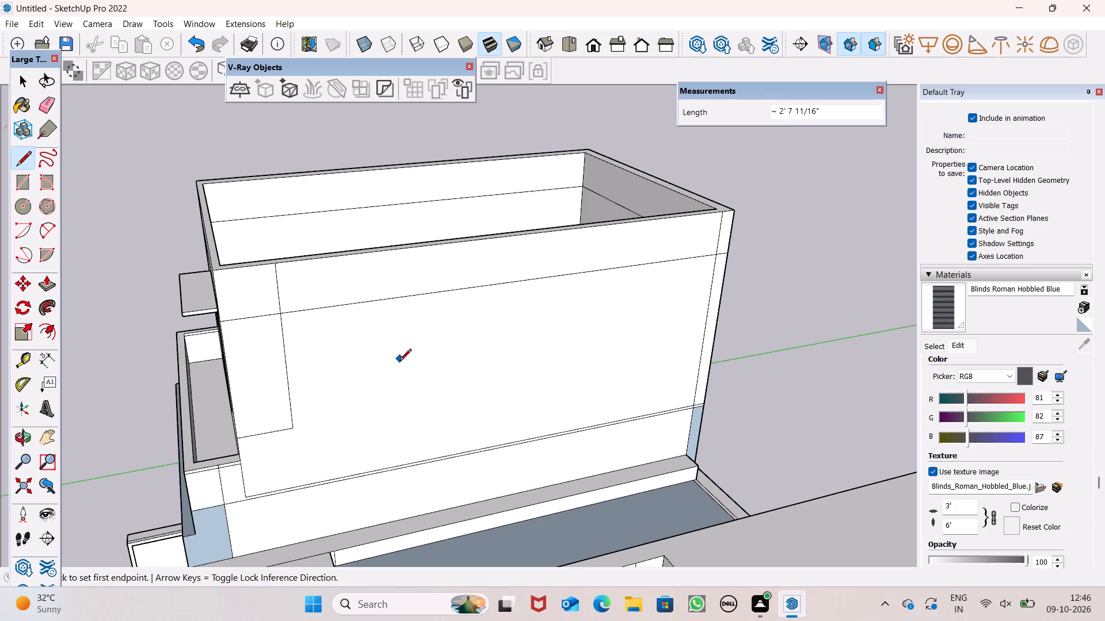
key("space")
Push/Pull the upper storey's wall tops up 2" as a new section, undoing the first attempt.
scroll(414, 343, "down", 3)
middle_click_drag(429, 364, 668, 401)
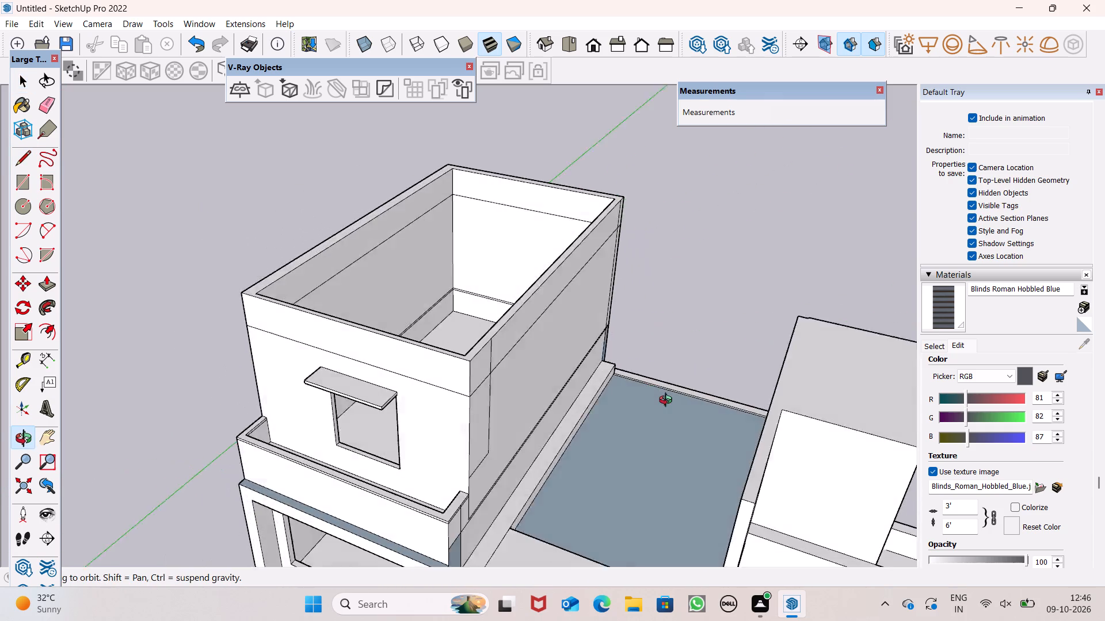
middle_click_drag(668, 401, 717, 408)
scroll(561, 372, "up", 1)
middle_click_drag(557, 359, 573, 370)
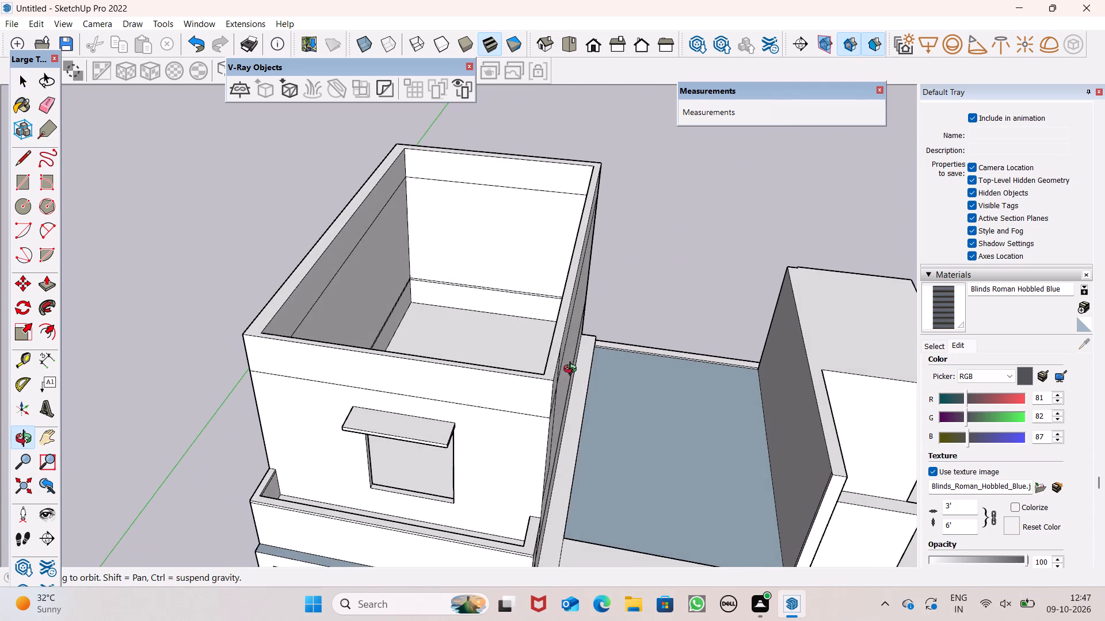
middle_click_drag(573, 370, 578, 372)
scroll(557, 343, "up", 1)
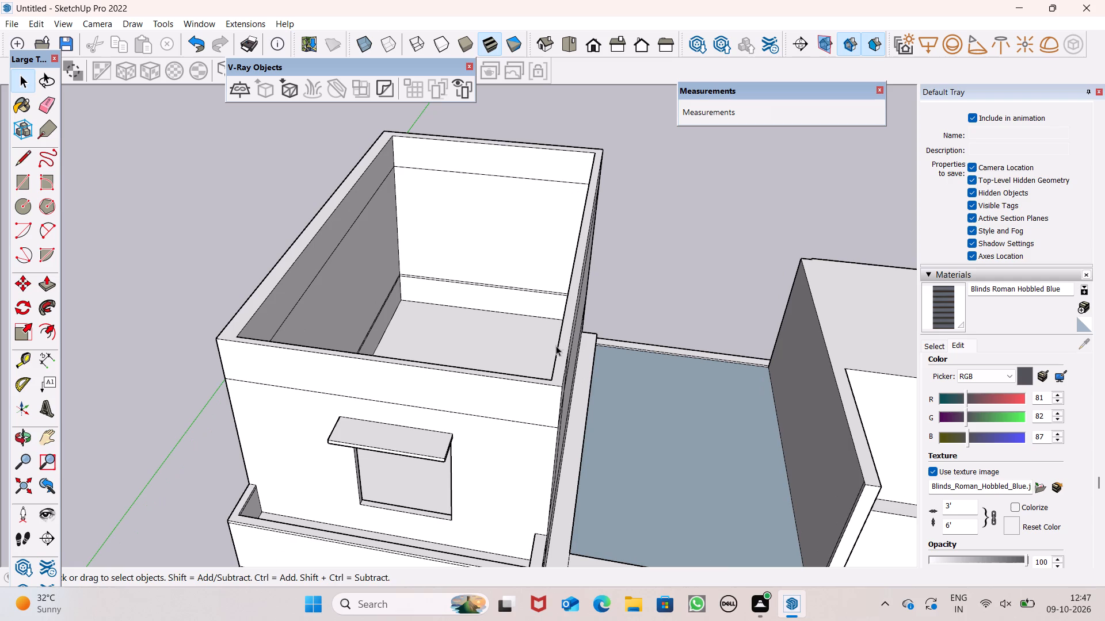
left_click(44, 287)
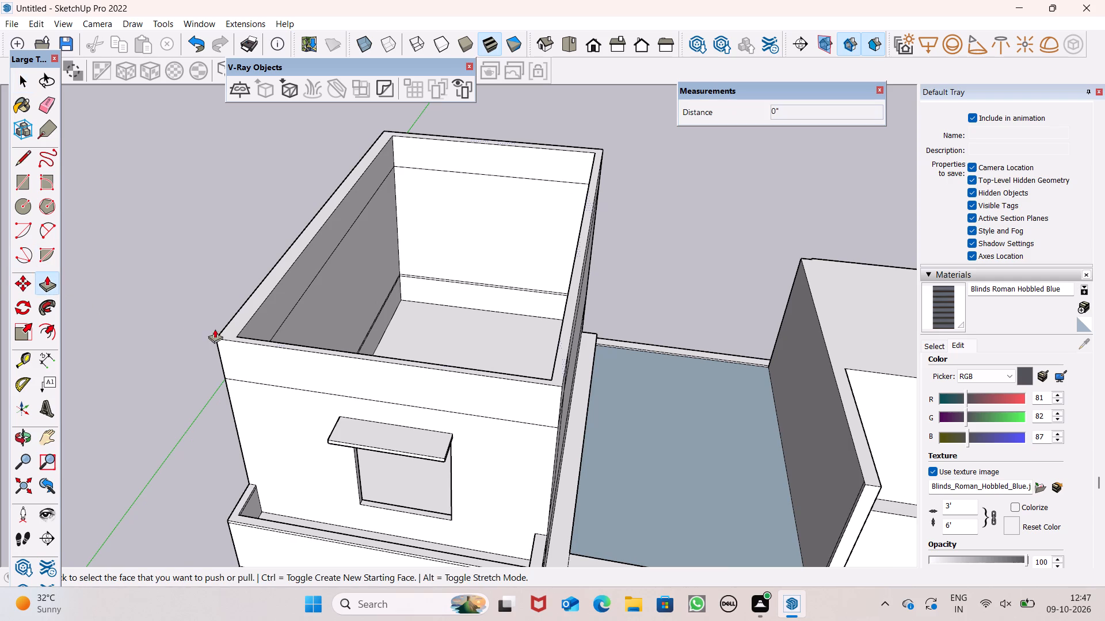
scroll(230, 329, "up", 3)
left_click_drag(230, 329, 236, 325)
key("ctrl+z")
left_click_drag(231, 329, 234, 320)
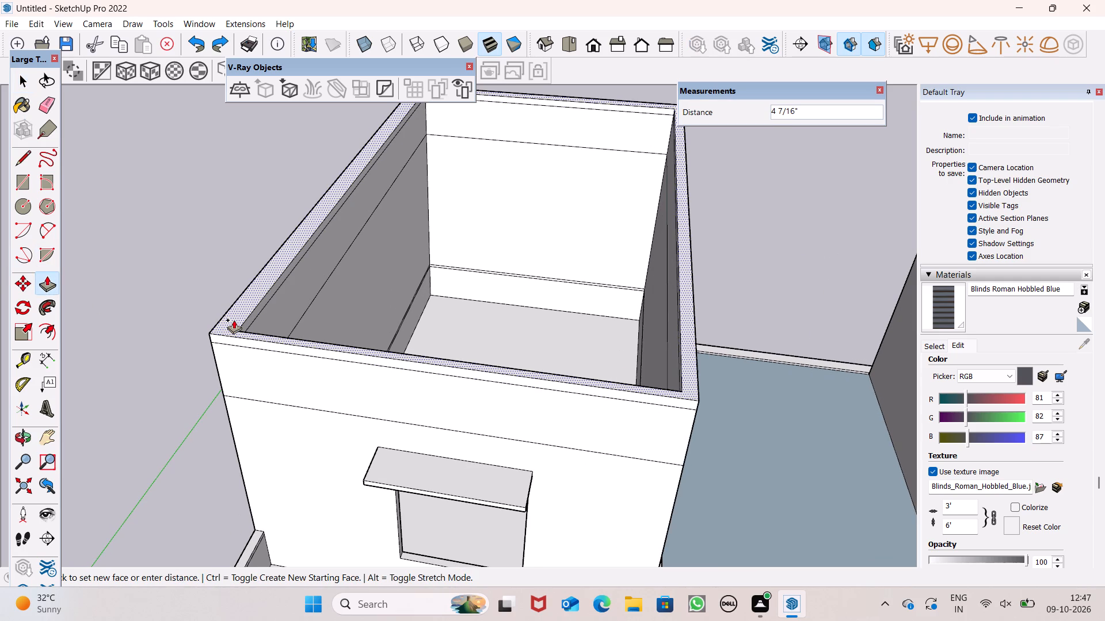
left_click_drag(234, 320, 234, 319)
key("2")
key("shift+quotedbl")
key("Return")
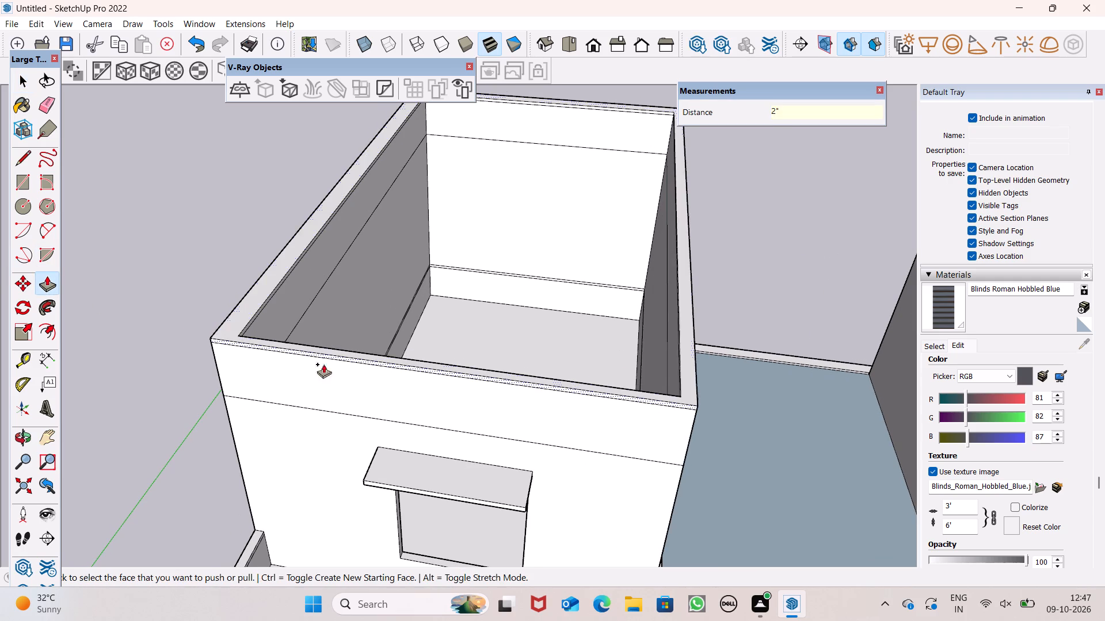
Trace a short line along the inner wall seam to close the upper storey with a roof face at that level.
middle_click_drag(703, 396, 490, 337)
scroll(261, 238, "up", 5)
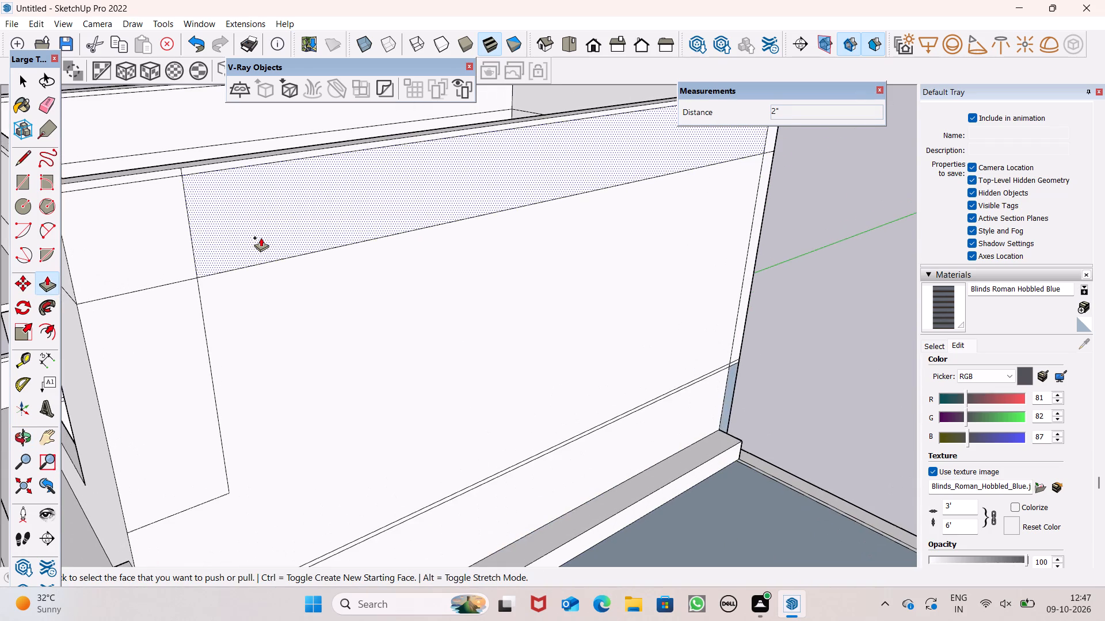
scroll(261, 238, "down", 4)
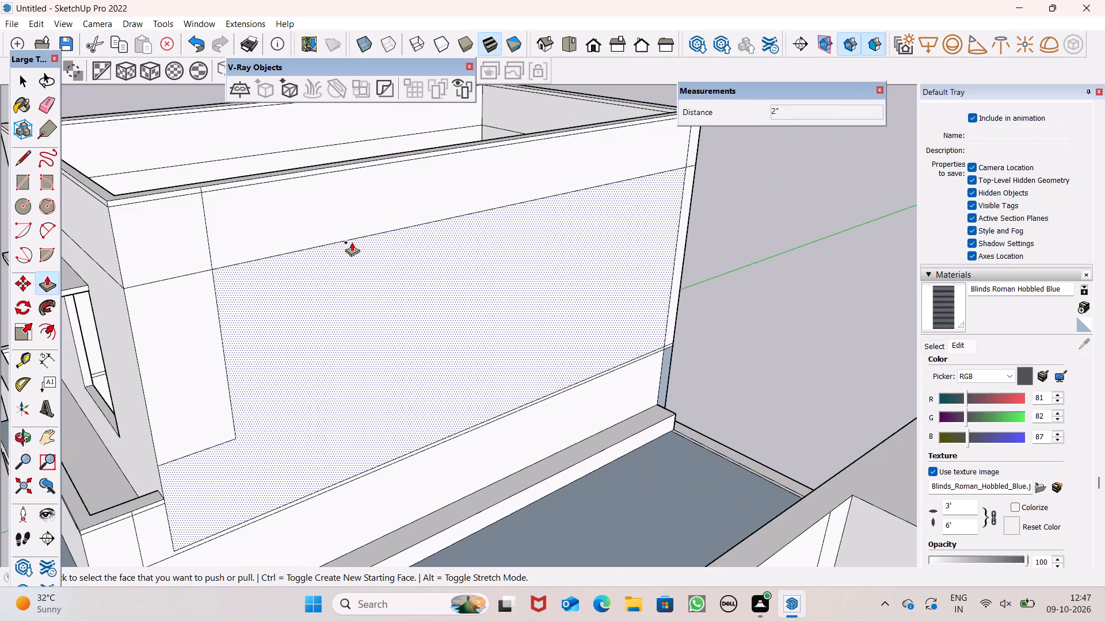
scroll(338, 249, "down", 3)
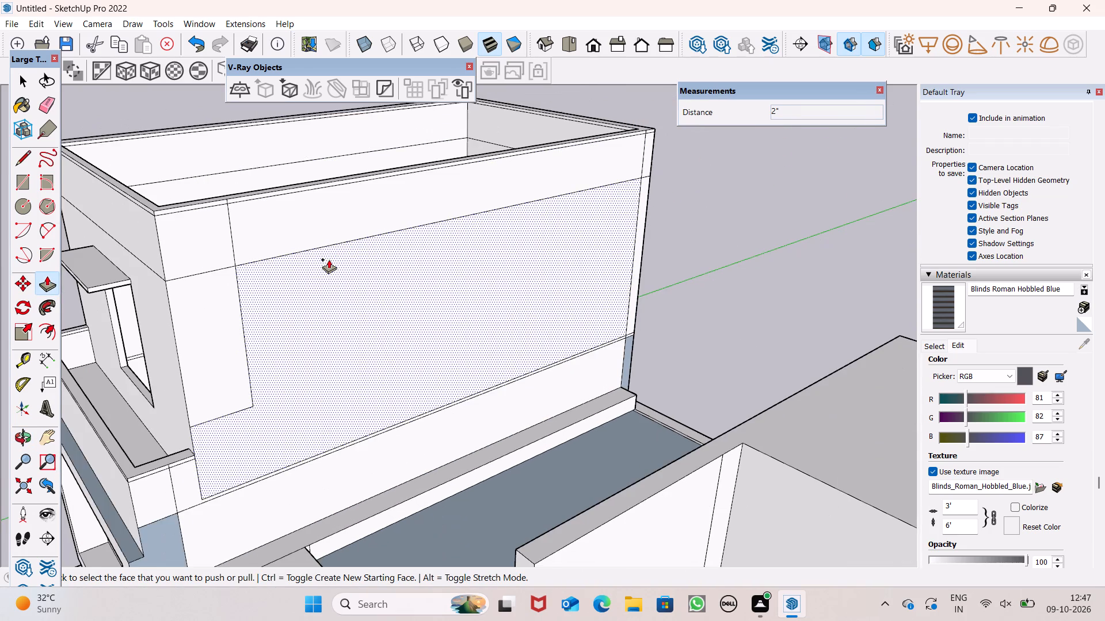
scroll(329, 259, "down", 2)
middle_click_drag(329, 258, 386, 381)
scroll(330, 328, "down", 7)
middle_click_drag(346, 329, 248, 355)
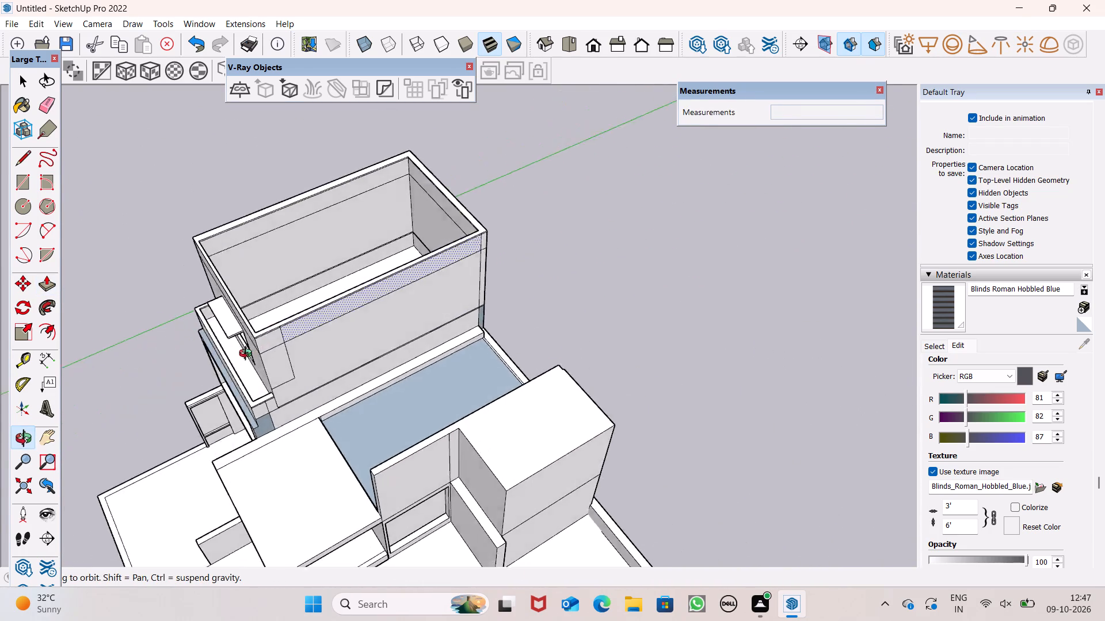
middle_click_drag(248, 355, 231, 349)
scroll(289, 234, "up", 6)
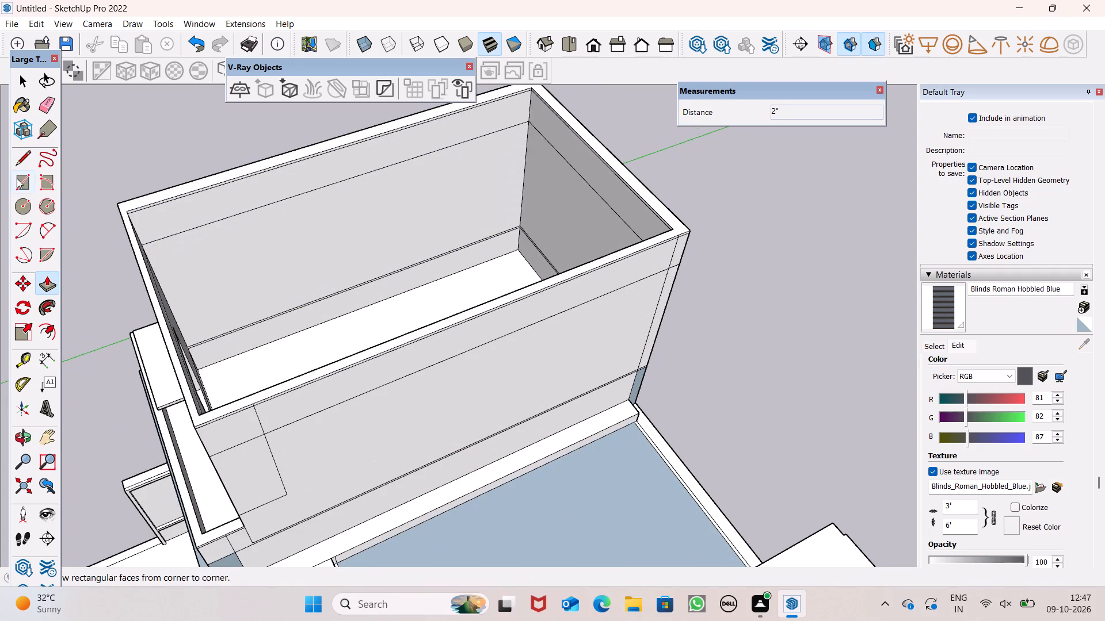
left_click(21, 189)
scroll(166, 231, "up", 6)
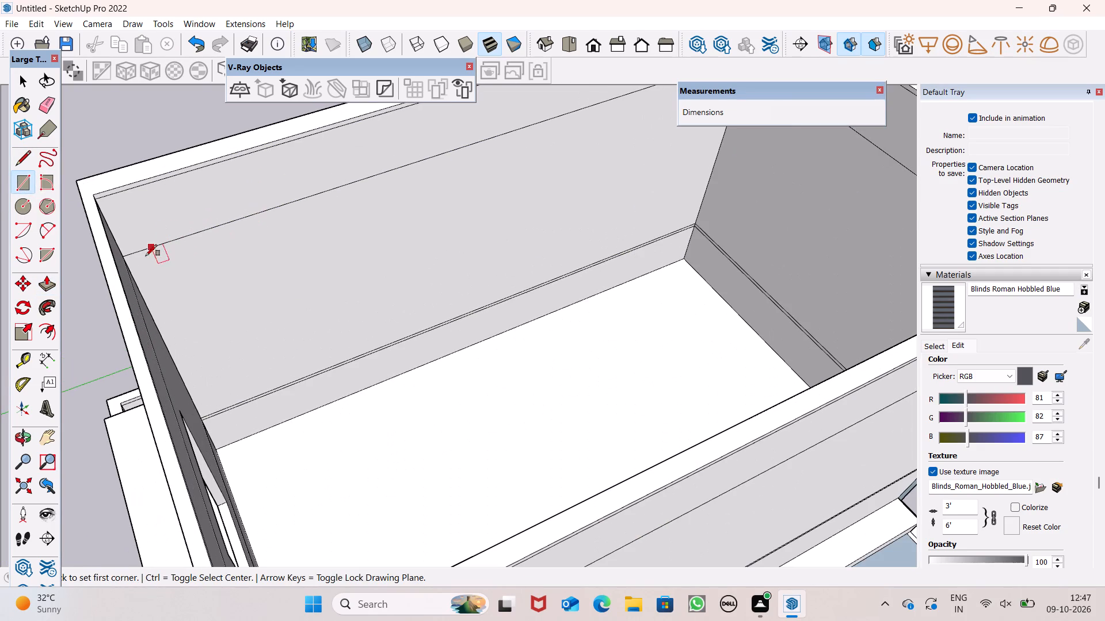
left_click(21, 159)
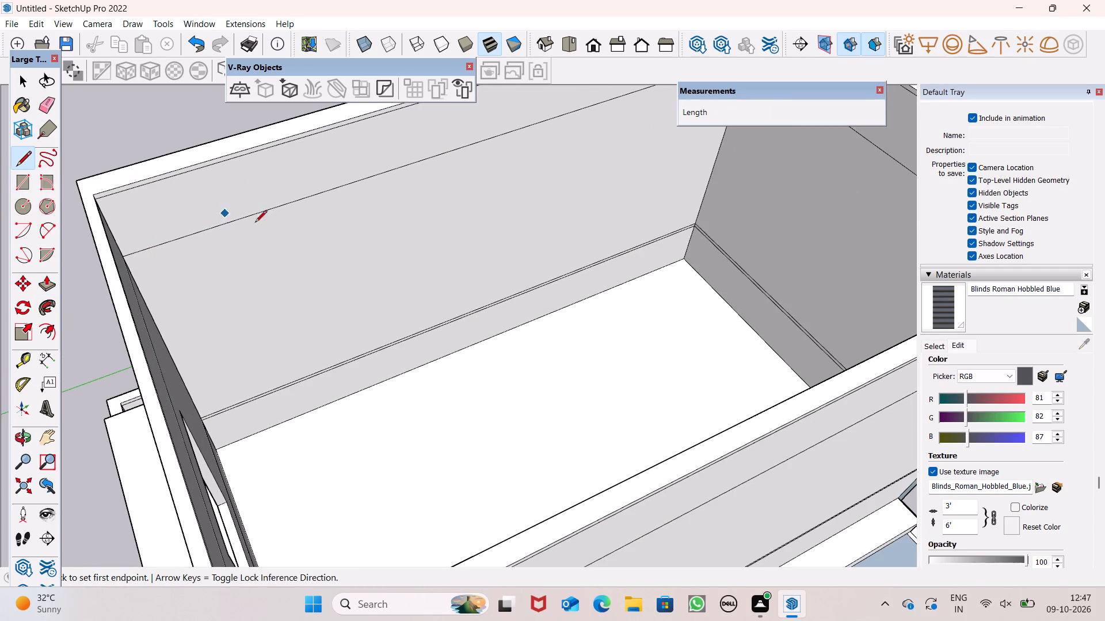
left_click_drag(167, 246, 174, 241)
left_click(182, 239)
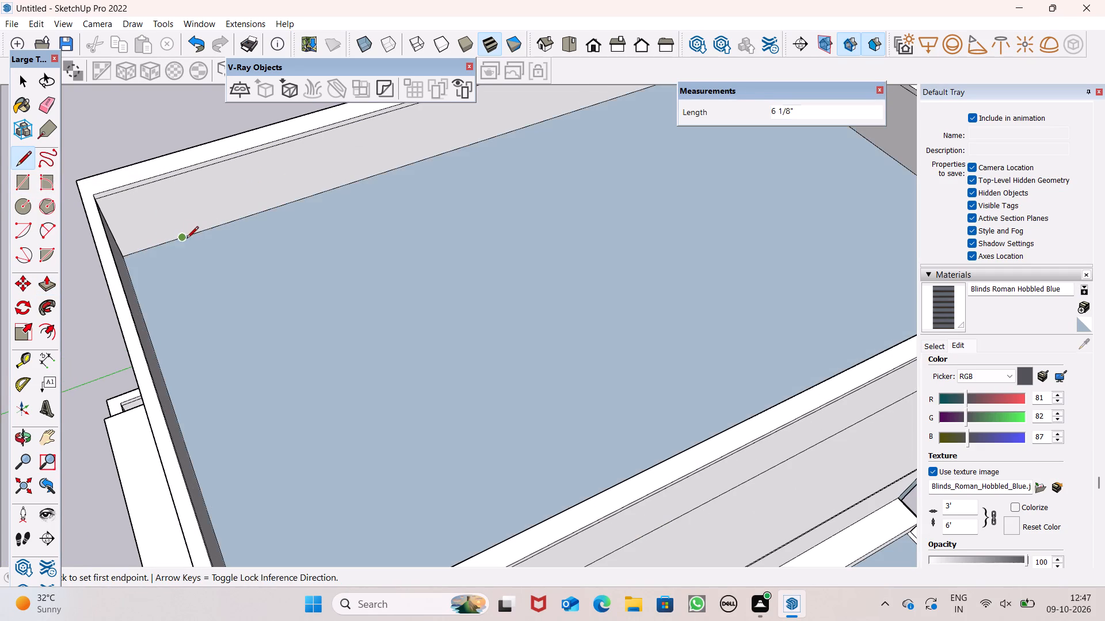
Push/Pull the new roof face 6" to form the roof slab inside the upper walls.
scroll(262, 265, "down", 4)
scroll(336, 274, "down", 6)
left_click(44, 280)
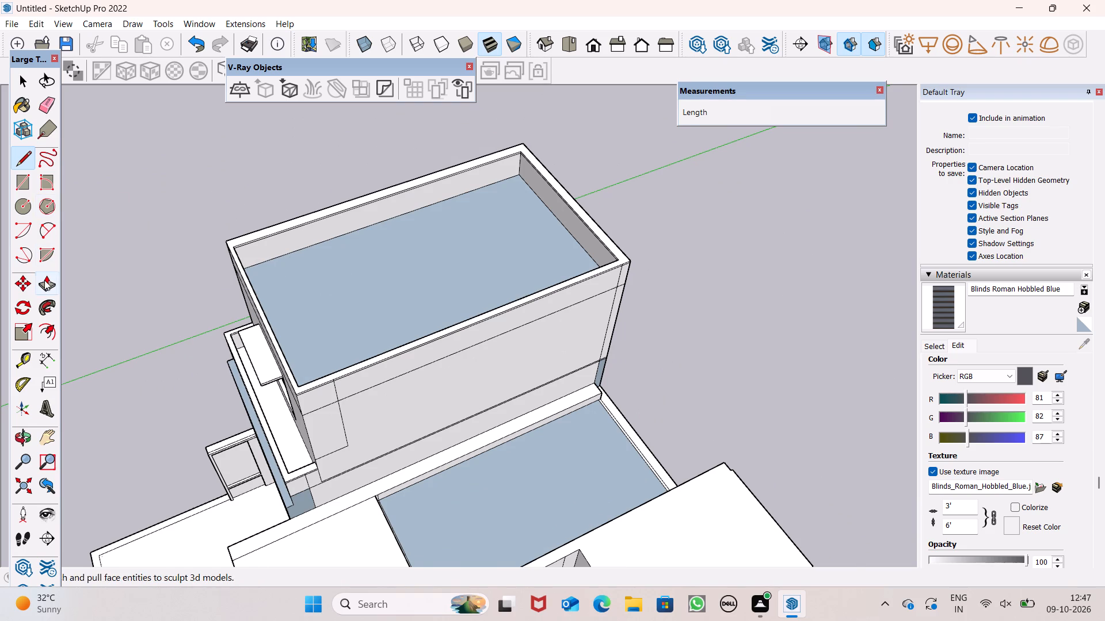
scroll(383, 235, "up", 3)
left_click_drag(341, 278, 347, 289)
type("6\"")
key("Return")
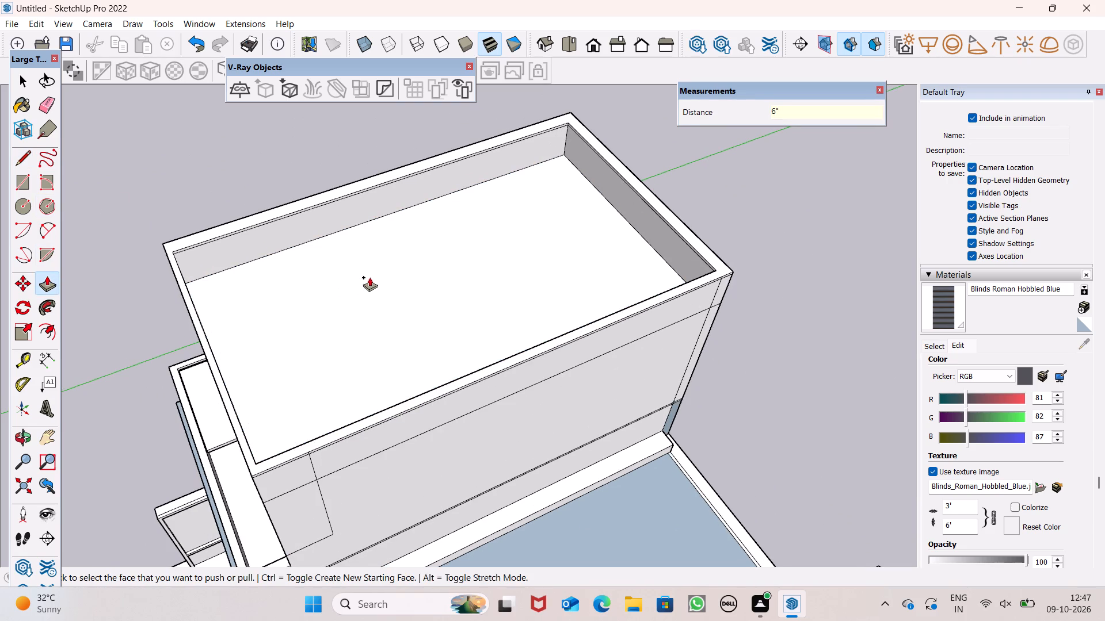
Erase the leftover seam edges on the ceiling of the room behind the framed front window.
scroll(371, 275, "down", 5)
middle_click_drag(435, 335, 657, 208)
key("space")
middle_click_drag(498, 266, 615, 67)
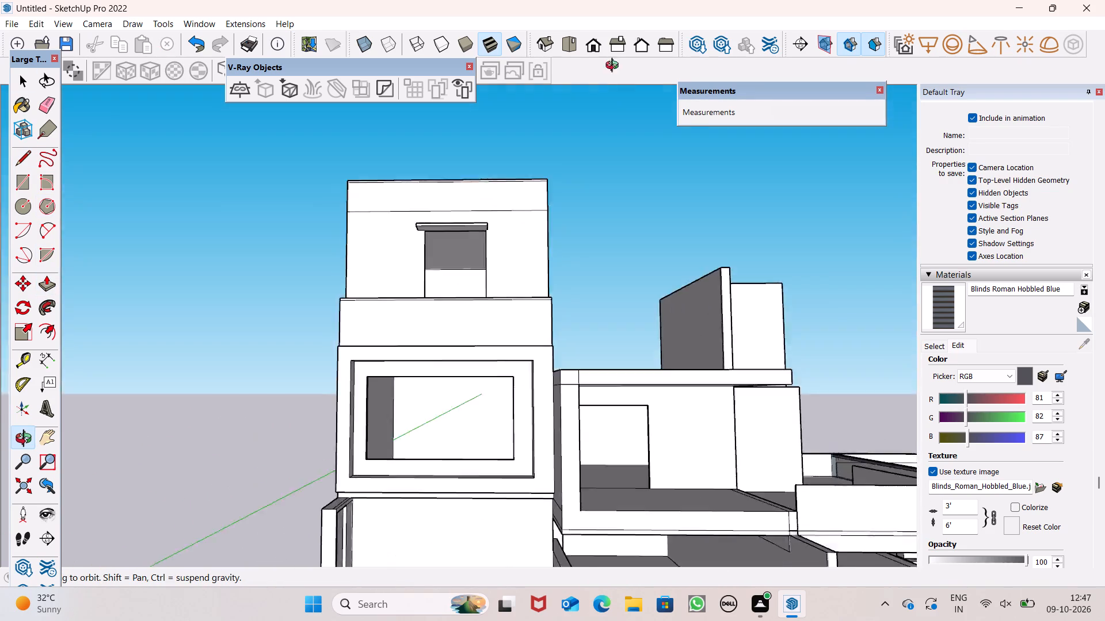
middle_click_drag(615, 67, 550, 3)
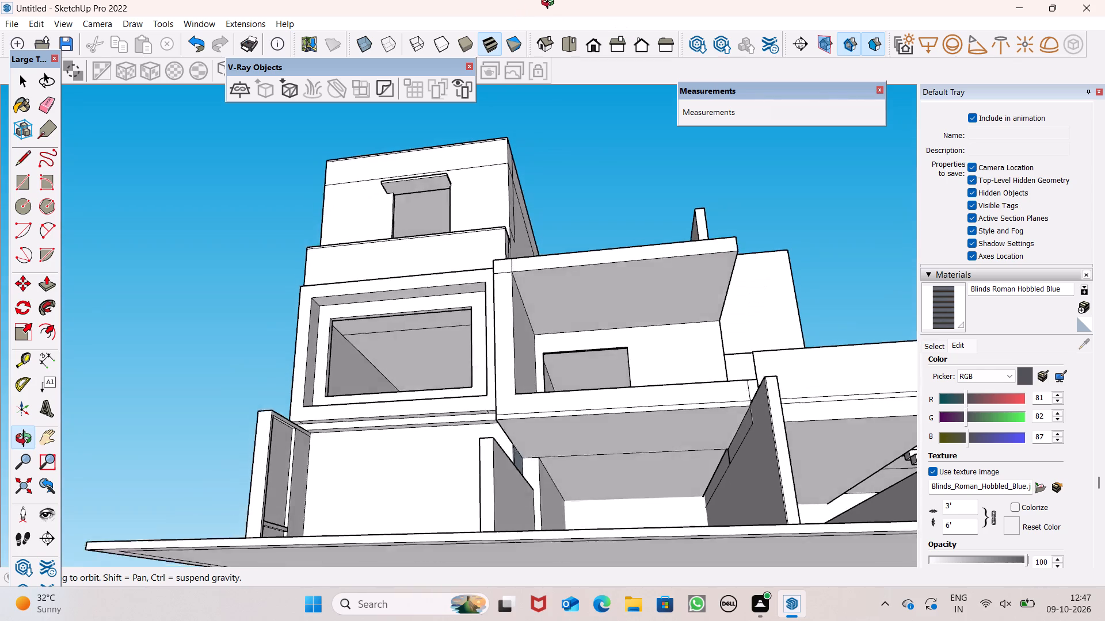
middle_click_drag(550, 3, 584, 29)
left_click(47, 112)
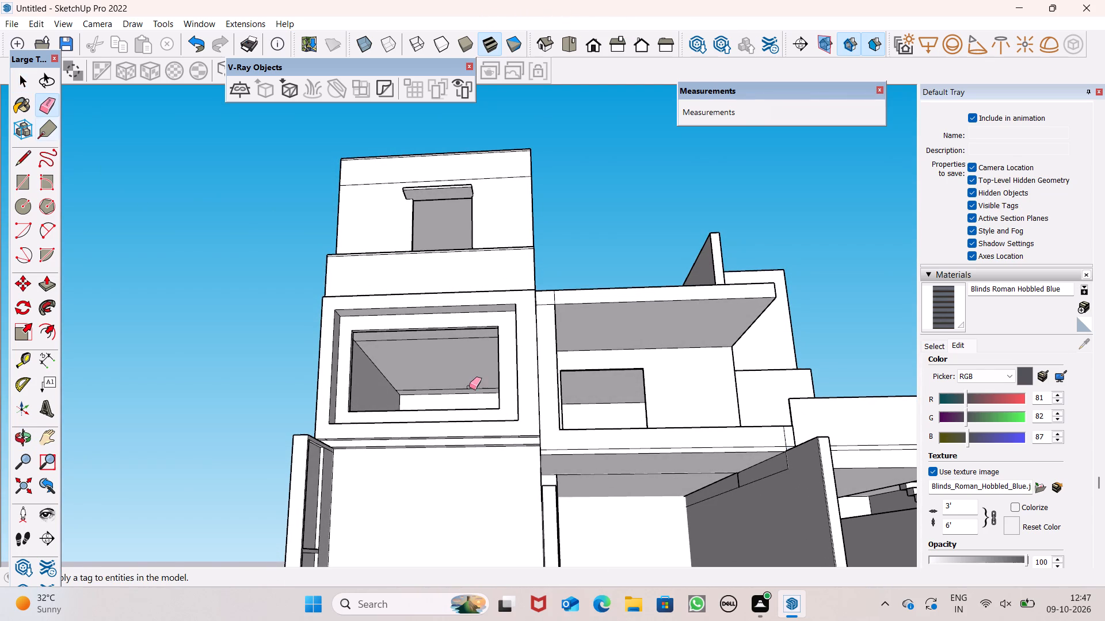
scroll(469, 387, "up", 7)
left_click_drag(404, 284, 401, 303)
left_click(397, 401)
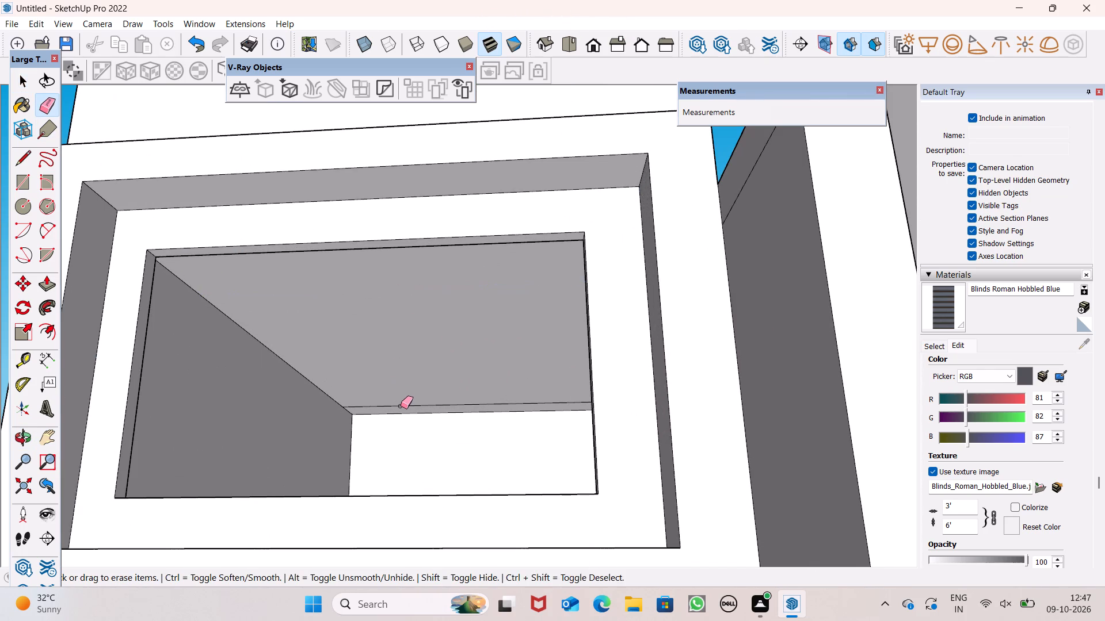
middle_click_drag(379, 342, 416, 315)
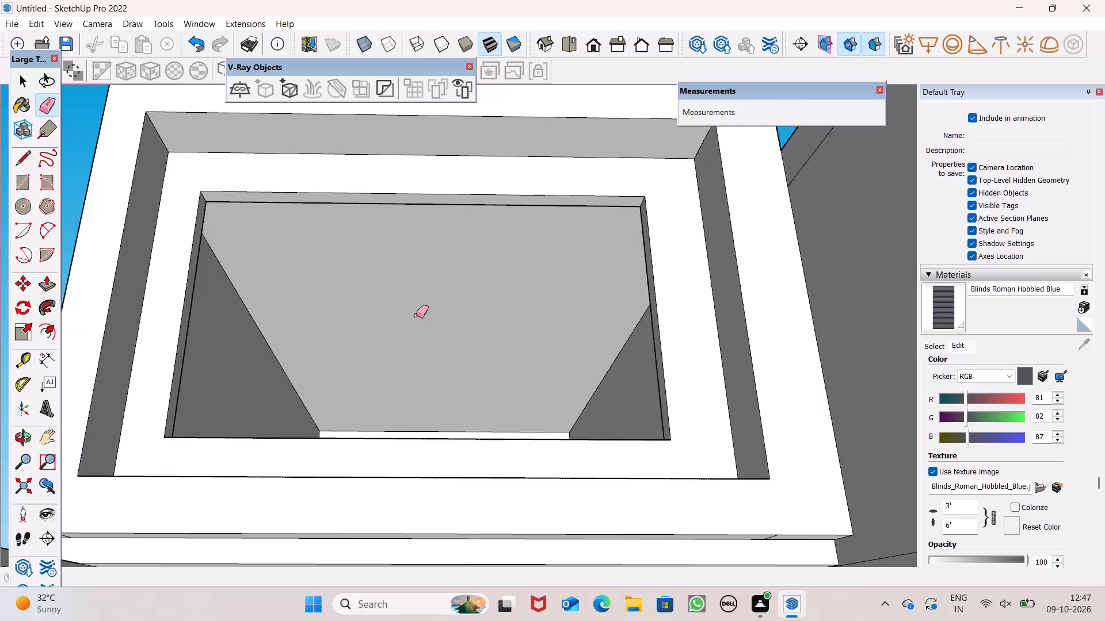
Erase the edge crossing the side face of the projecting balcony frame next to the framed window block.
scroll(416, 315, "down", 5)
middle_click_drag(466, 317, 413, 446)
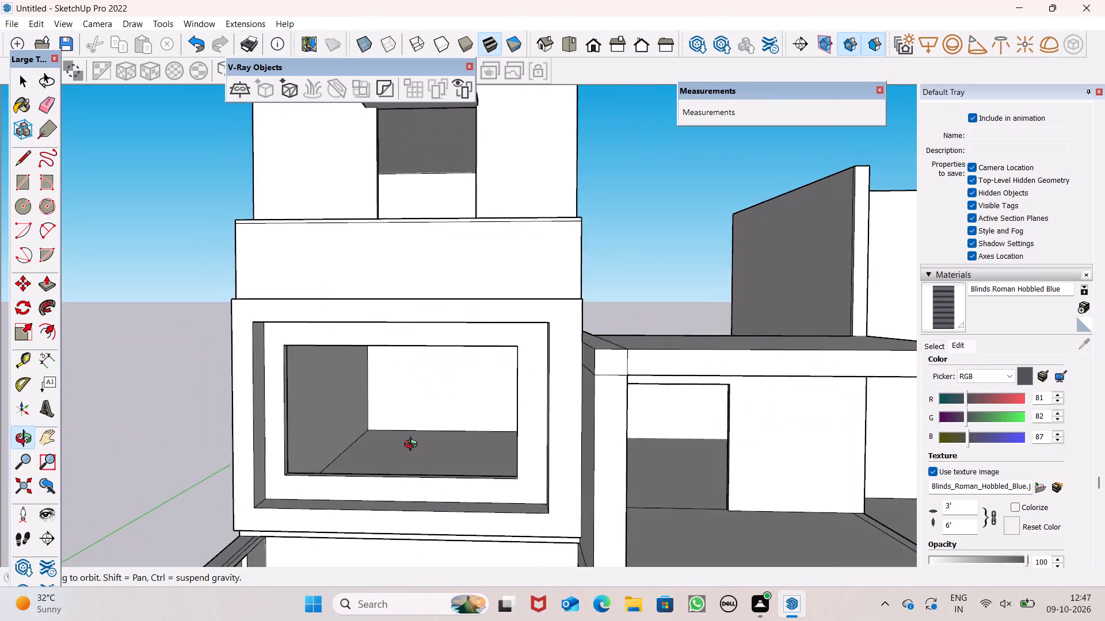
middle_click_drag(413, 446, 476, 472)
scroll(571, 416, "up", 6)
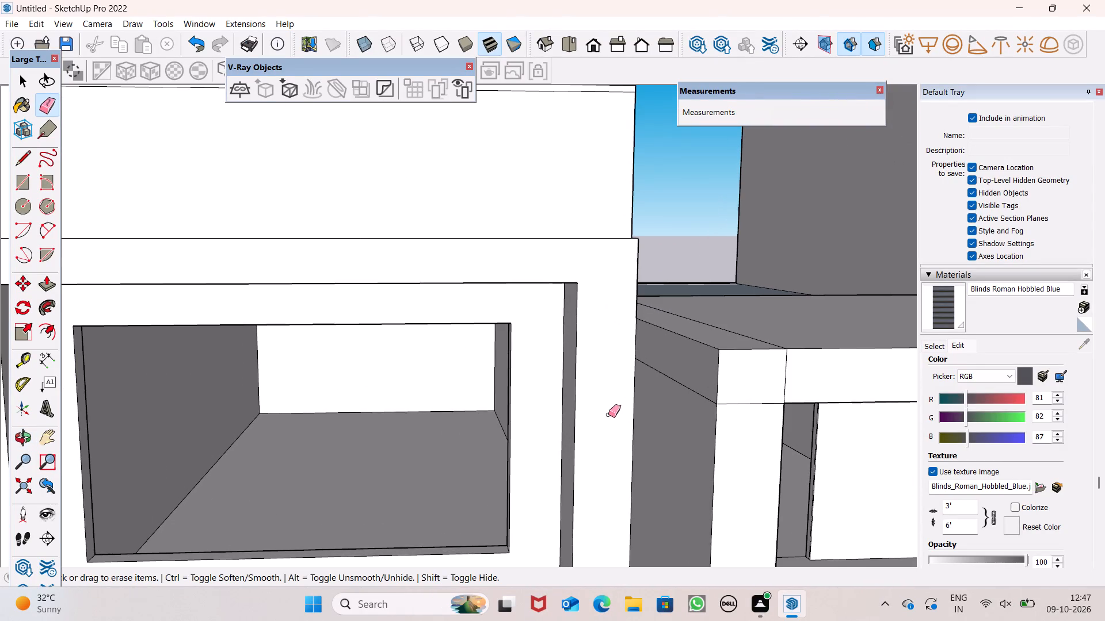
left_click_drag(688, 377, 667, 397)
Examine the whole house from the front, the staircase side and above, including the upper storey's terrace-side wall.
scroll(546, 361, "down", 5)
scroll(569, 205, "down", 1)
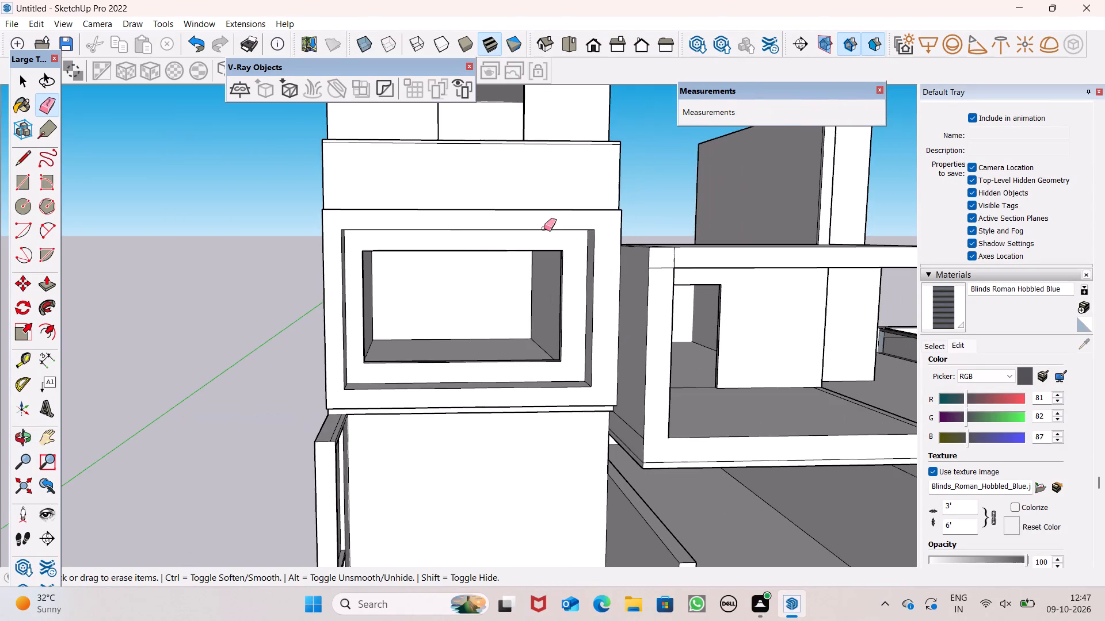
scroll(455, 243, "down", 3)
scroll(564, 251, "down", 8)
scroll(517, 241, "down", 1)
middle_click_drag(583, 300, 337, 391)
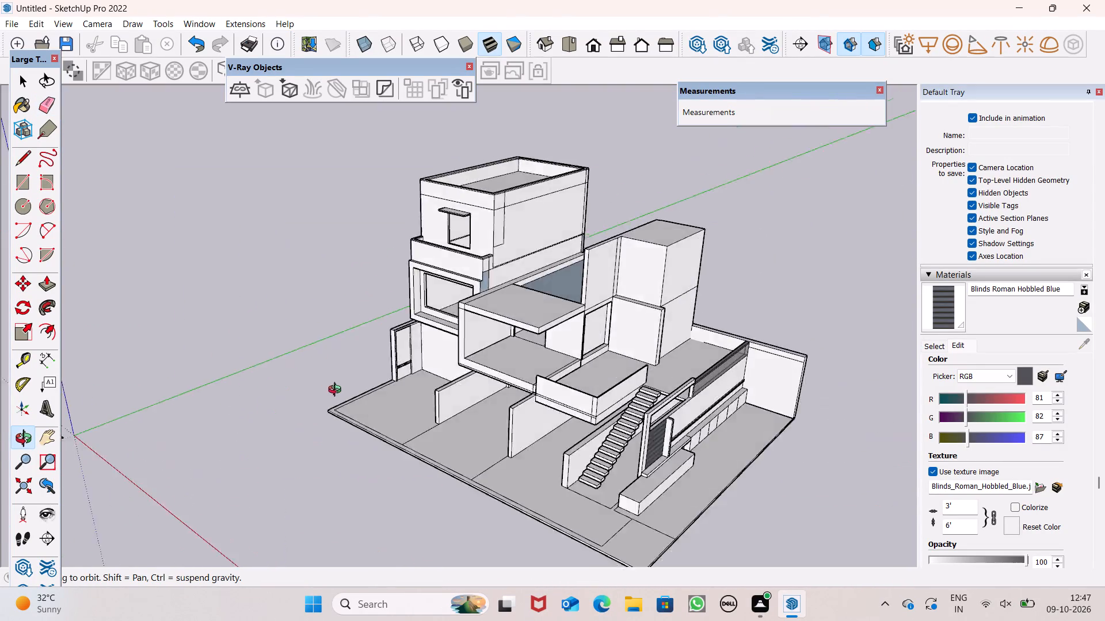
middle_click_drag(337, 391, 388, 371)
scroll(389, 383, "up", 2)
scroll(425, 328, "down", 1)
middle_click_drag(515, 380, 532, 366)
scroll(494, 329, "down", 2)
middle_click_drag(563, 358, 420, 308)
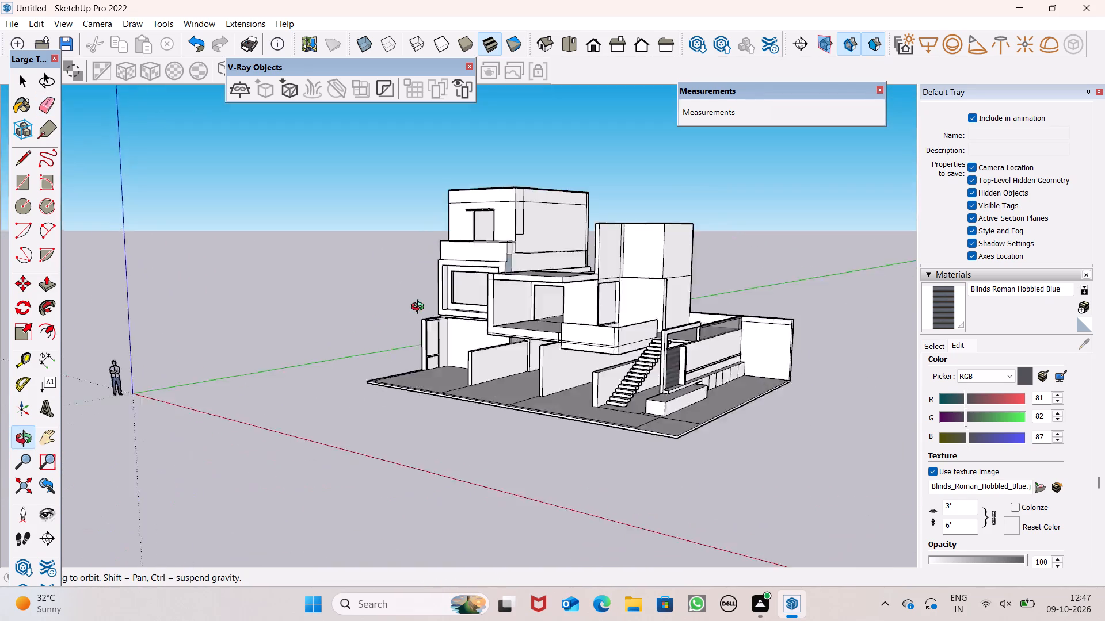
middle_click_drag(420, 308, 275, 365)
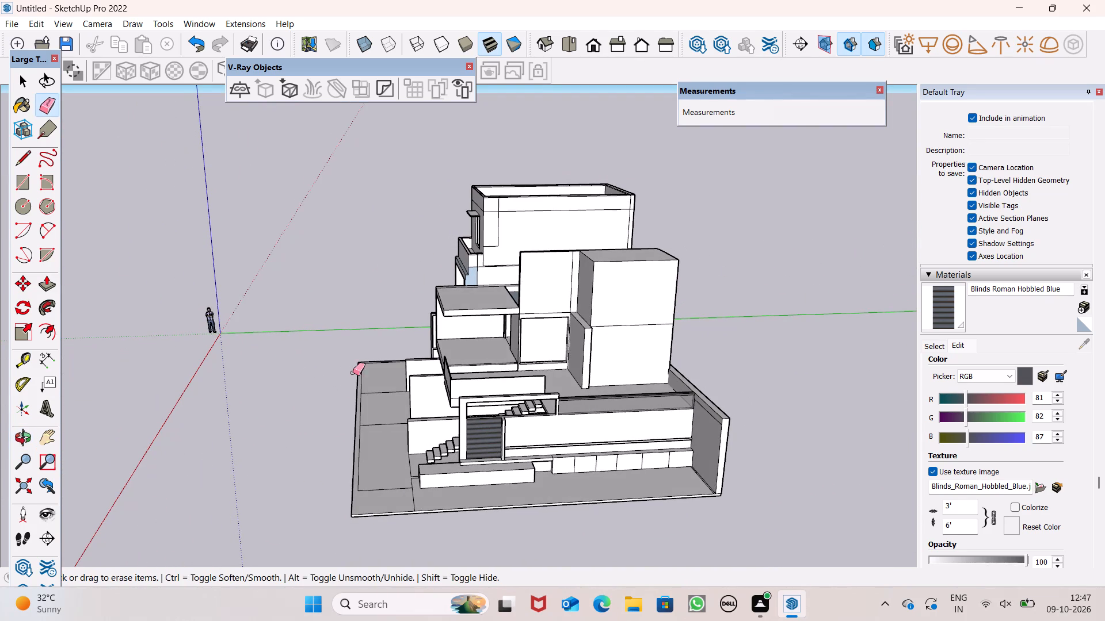
middle_click_drag(430, 377, 570, 458)
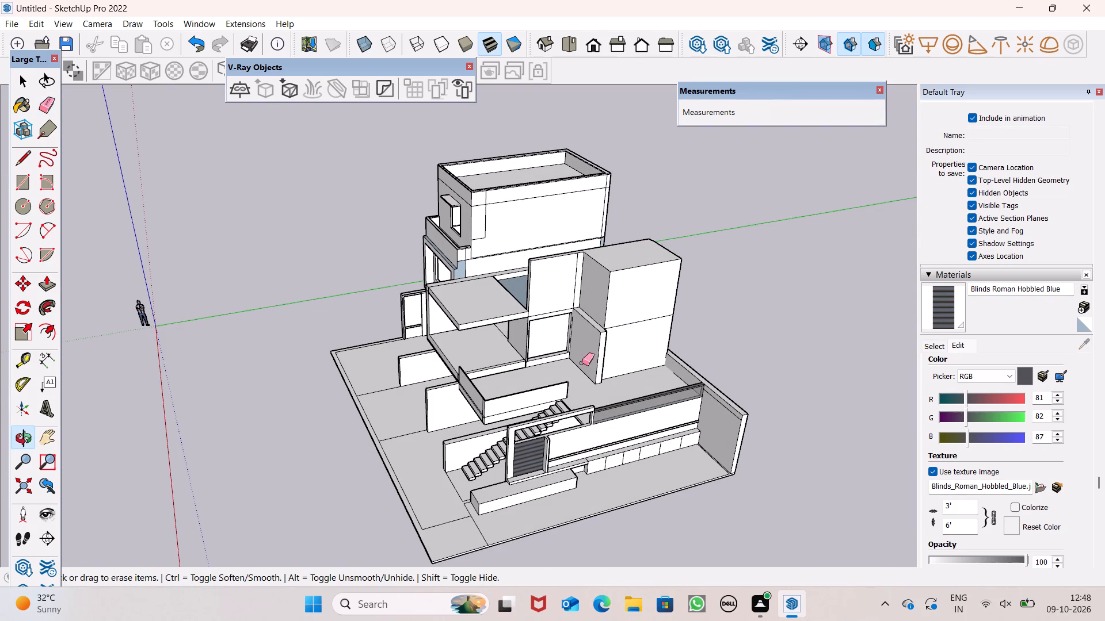
middle_click_drag(557, 365, 666, 394)
scroll(666, 396, "up", 1)
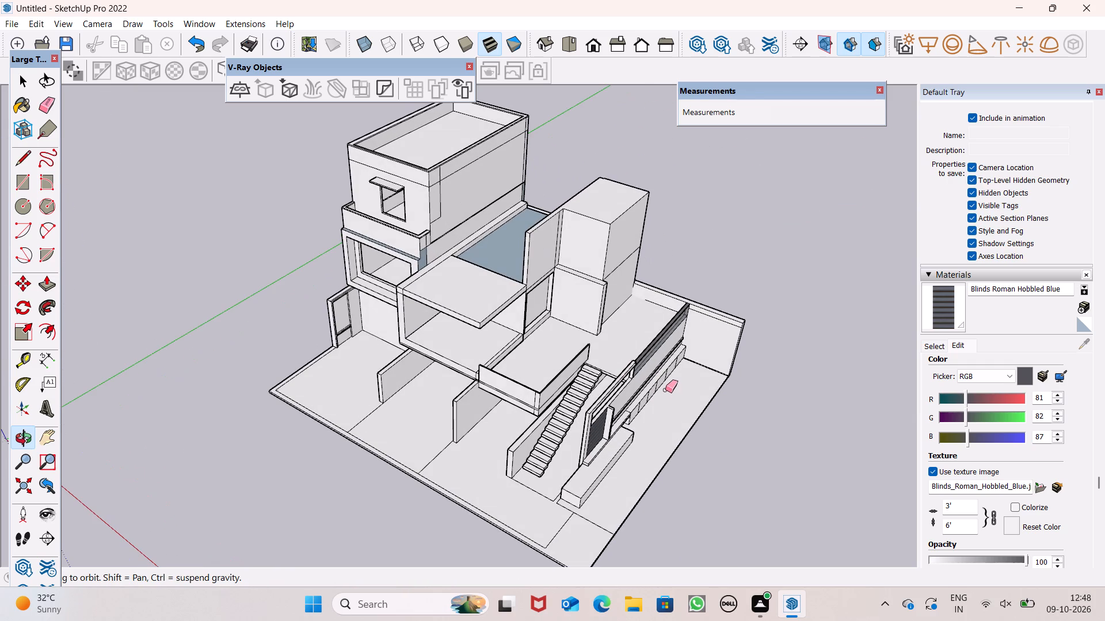
key("space")
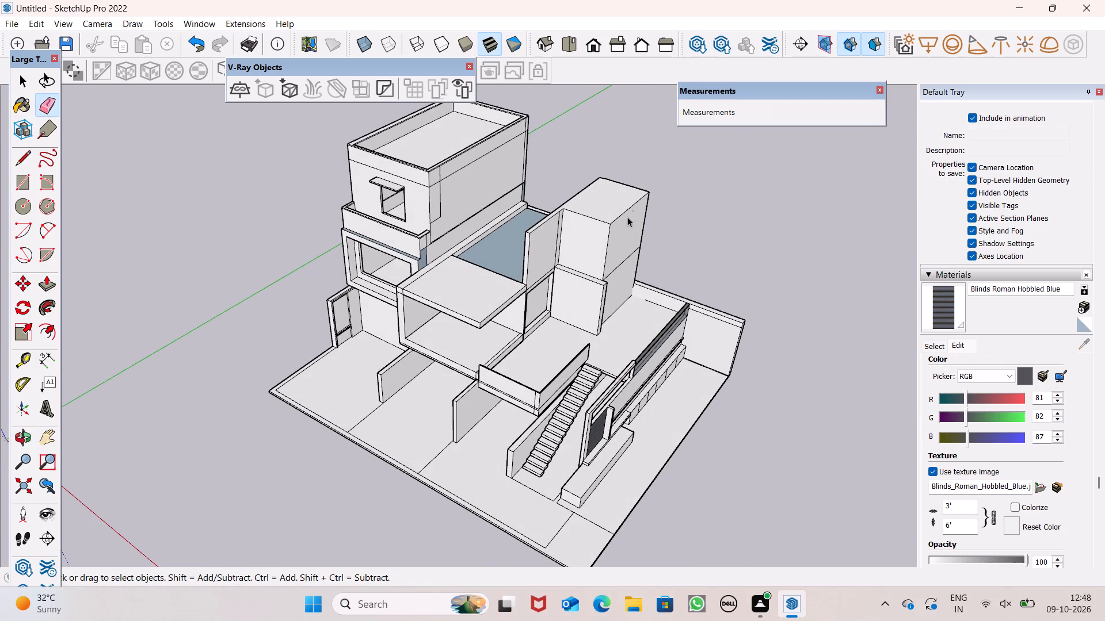
scroll(629, 231, "up", 1)
scroll(359, 137, "up", 4)
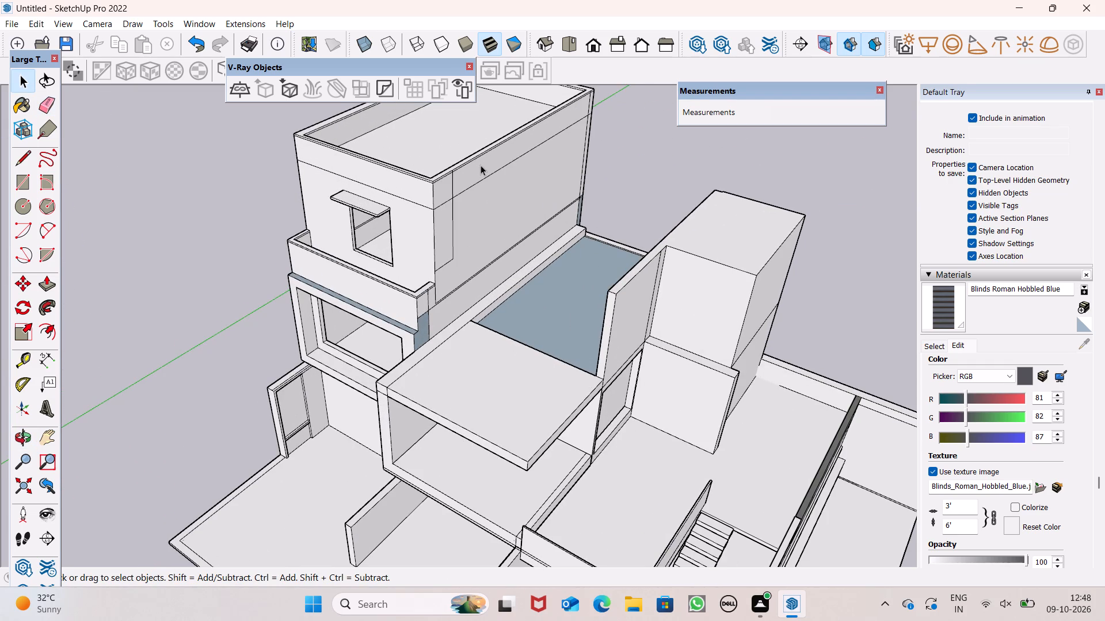
Examine the upper storey's terrace-side wall and the outlined strip at its front corner from above and the side.
middle_click_drag(481, 168, 488, 246)
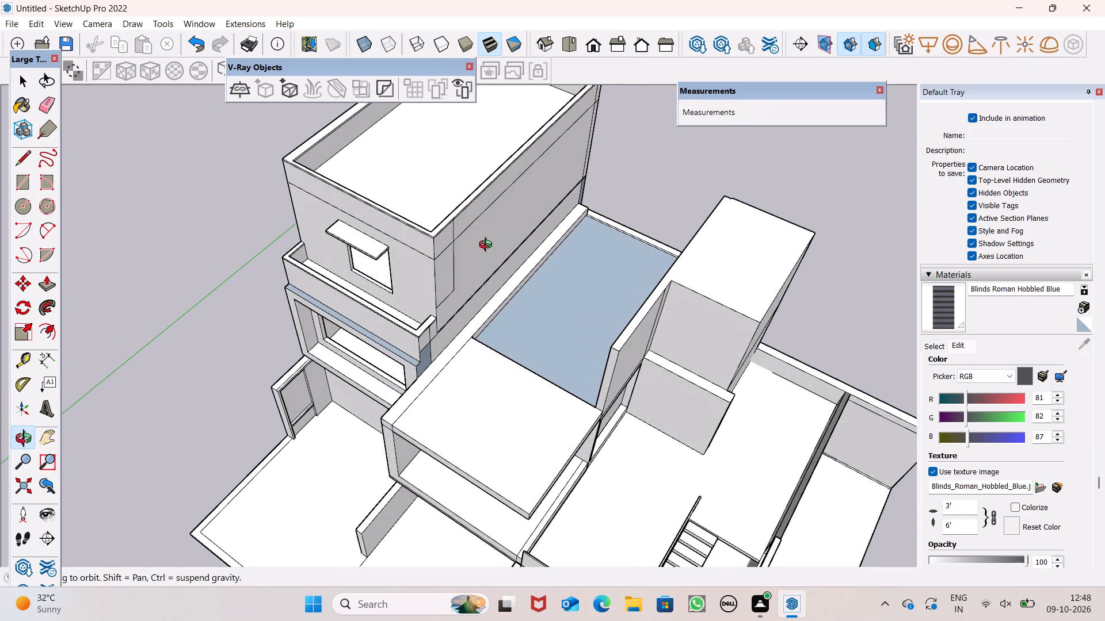
middle_click_drag(488, 246, 378, 228)
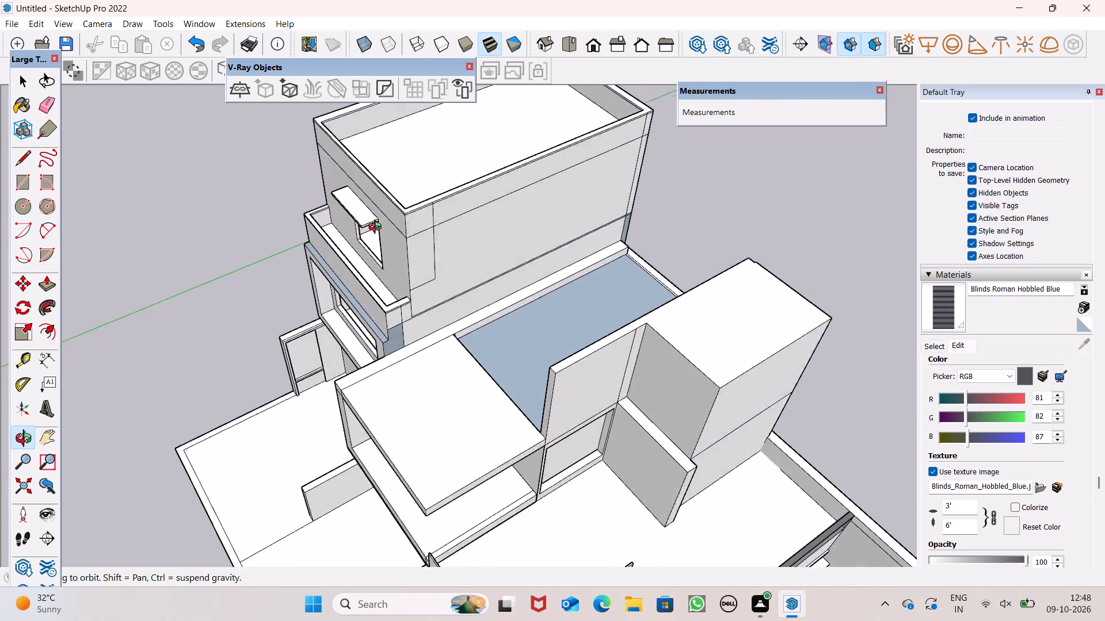
middle_click_drag(378, 228, 330, 202)
scroll(342, 215, "up", 2)
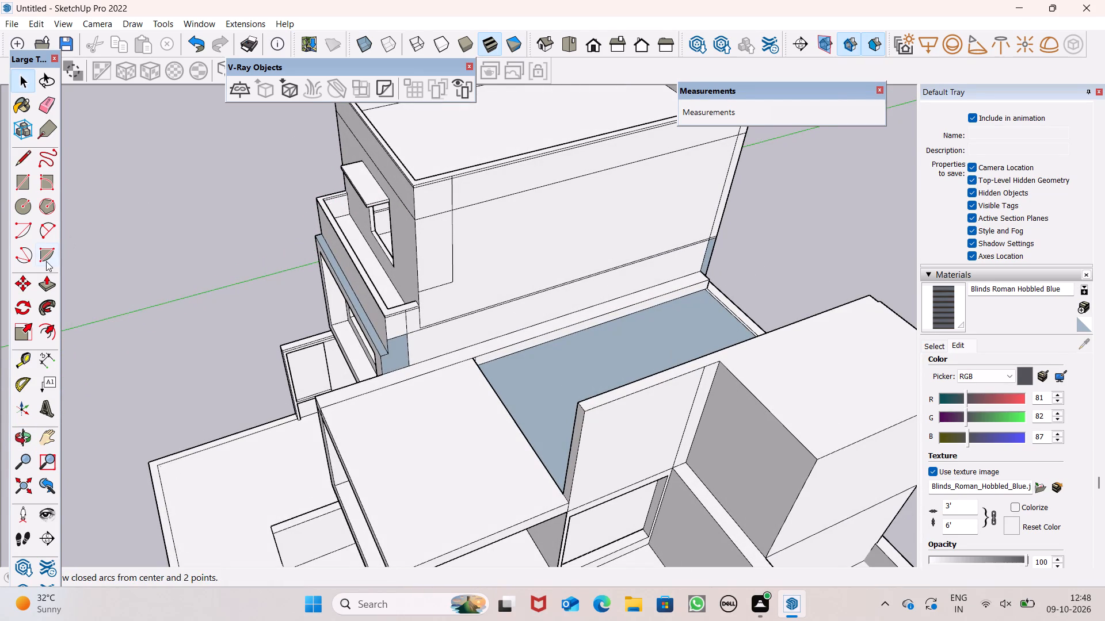
middle_click_drag(95, 308, 194, 369)
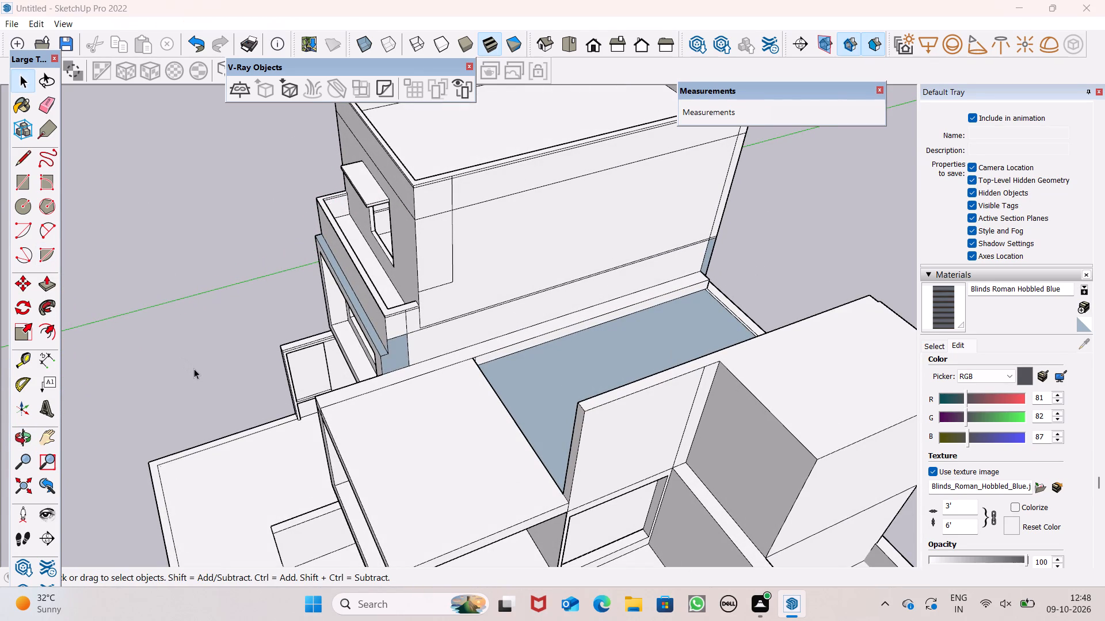
middle_click_drag(194, 369, 292, 376)
scroll(220, 362, "up", 1)
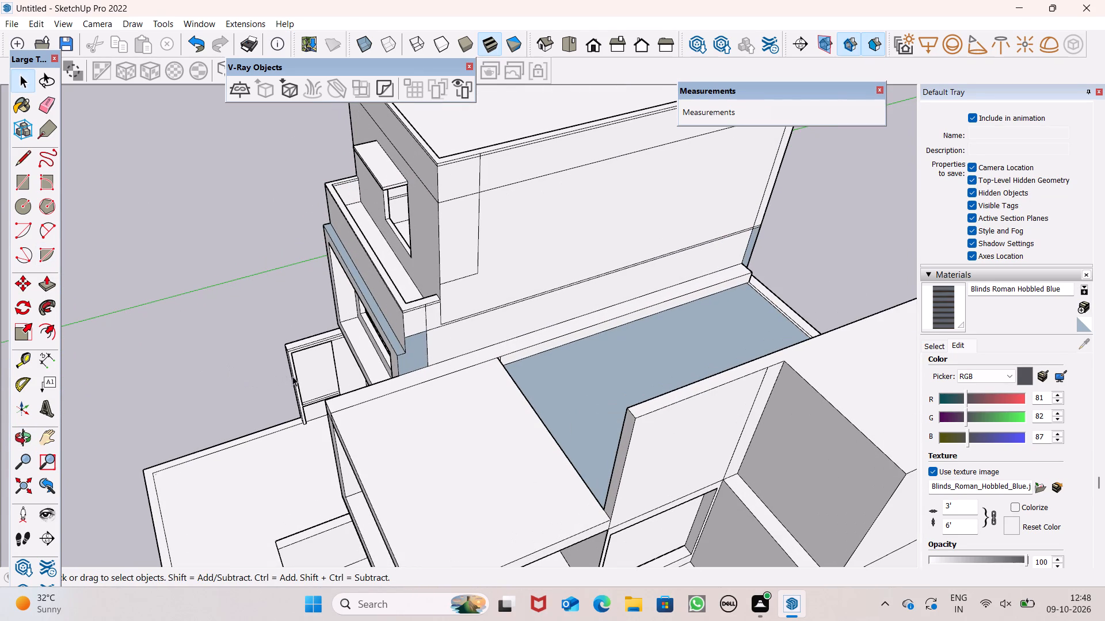
middle_click_drag(292, 376, 395, 372)
scroll(432, 300, "down", 2)
middle_click_drag(432, 322, 456, 323)
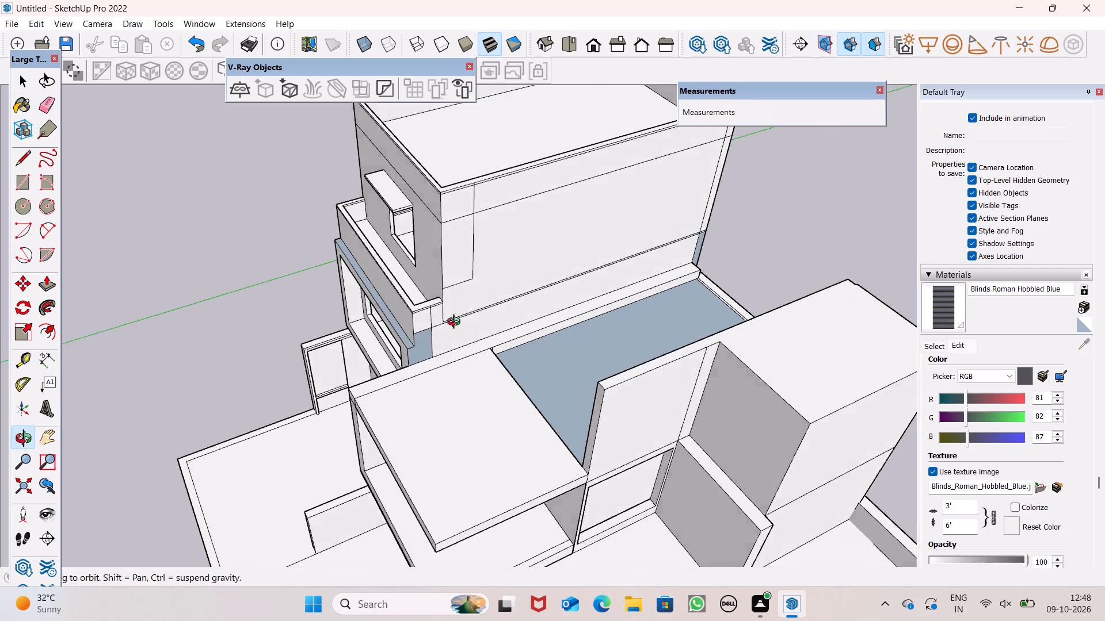
middle_click_drag(456, 323, 535, 367)
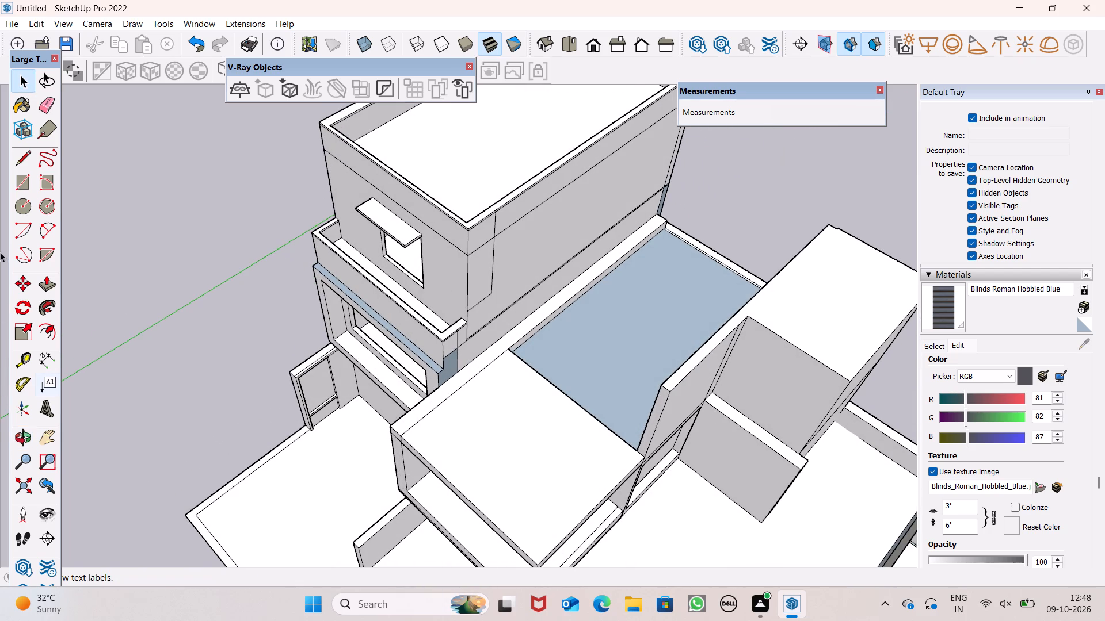
middle_click(87, 192)
scroll(87, 192, "up", 1)
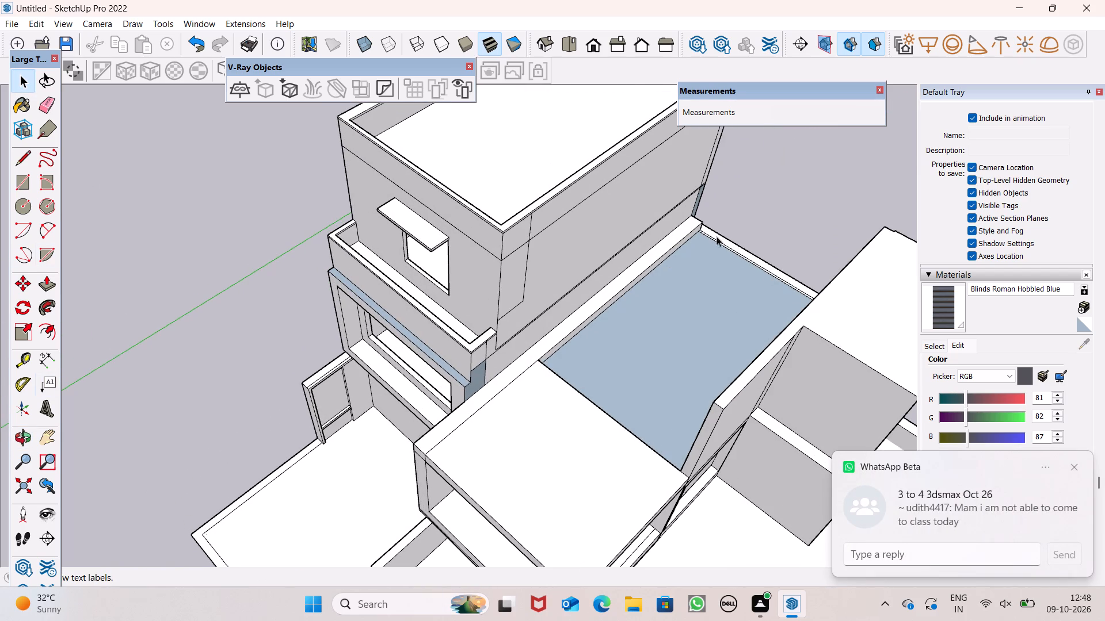
left_click(1076, 471)
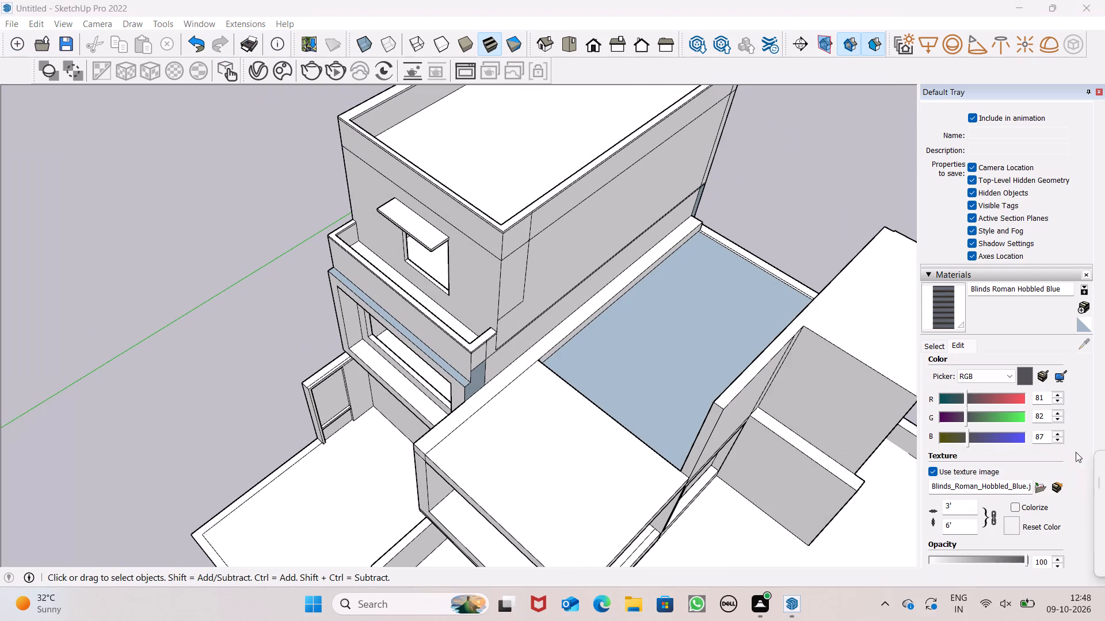
Draw a face about 1' 5" wide and 7' 5" high extending the upper front wall past its terrace-side corner, down to the balcony parapet.
middle_click_drag(567, 262, 673, 205)
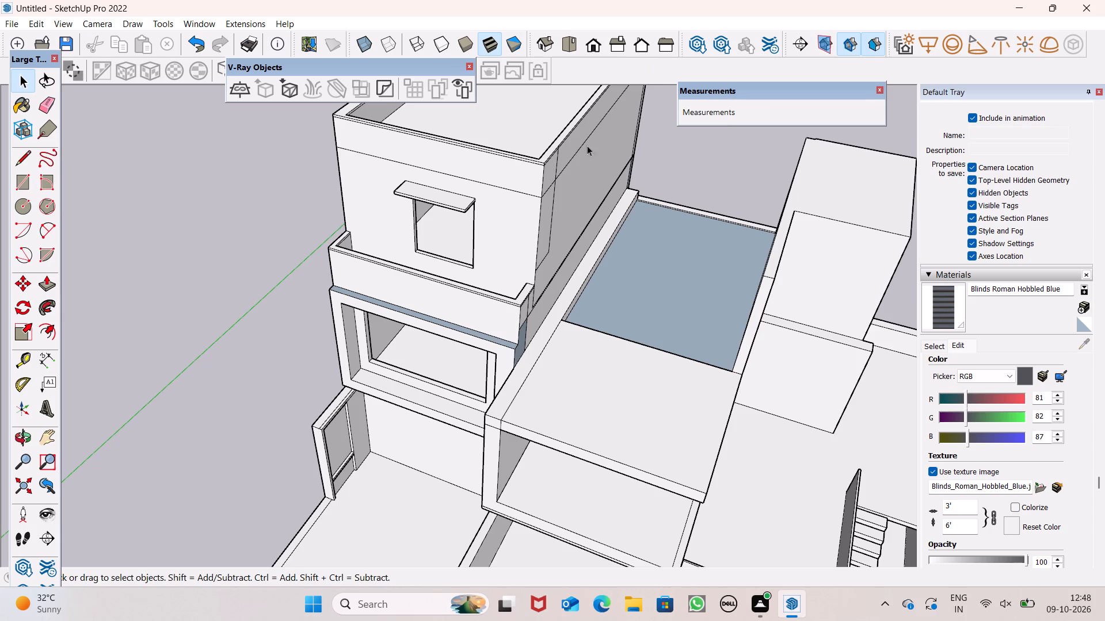
scroll(489, 150, "up", 1)
scroll(177, 212, "down", 6)
scroll(362, 180, "up", 6)
middle_click_drag(424, 216, 512, 155)
scroll(497, 168, "up", 1)
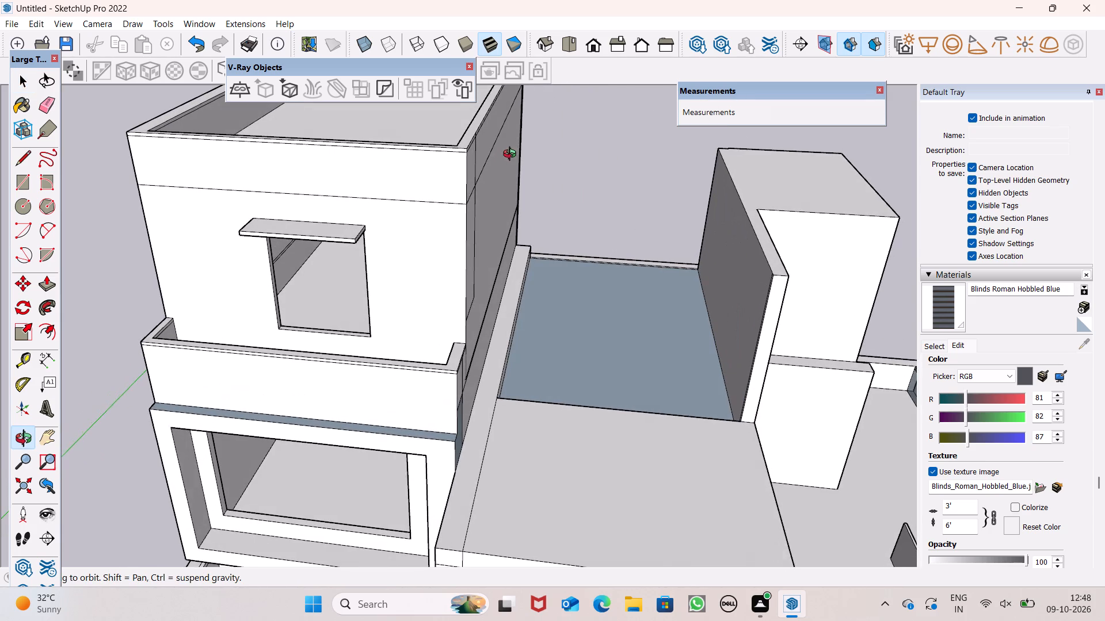
middle_click_drag(512, 155, 508, 155)
scroll(477, 194, "up", 3)
middle_click_drag(490, 224, 492, 206)
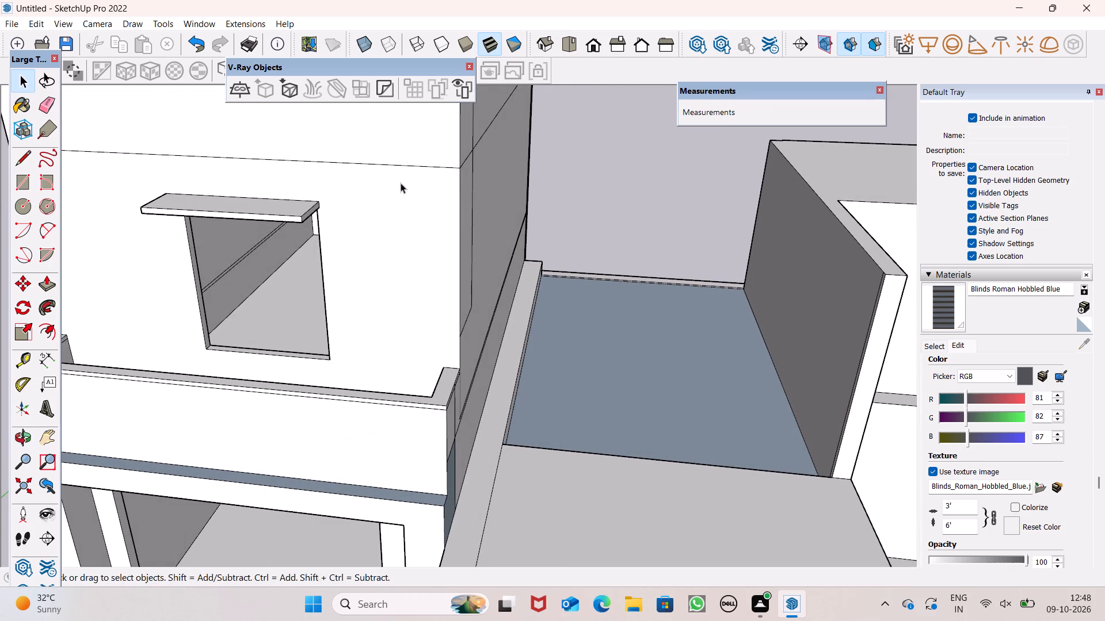
left_click(26, 159)
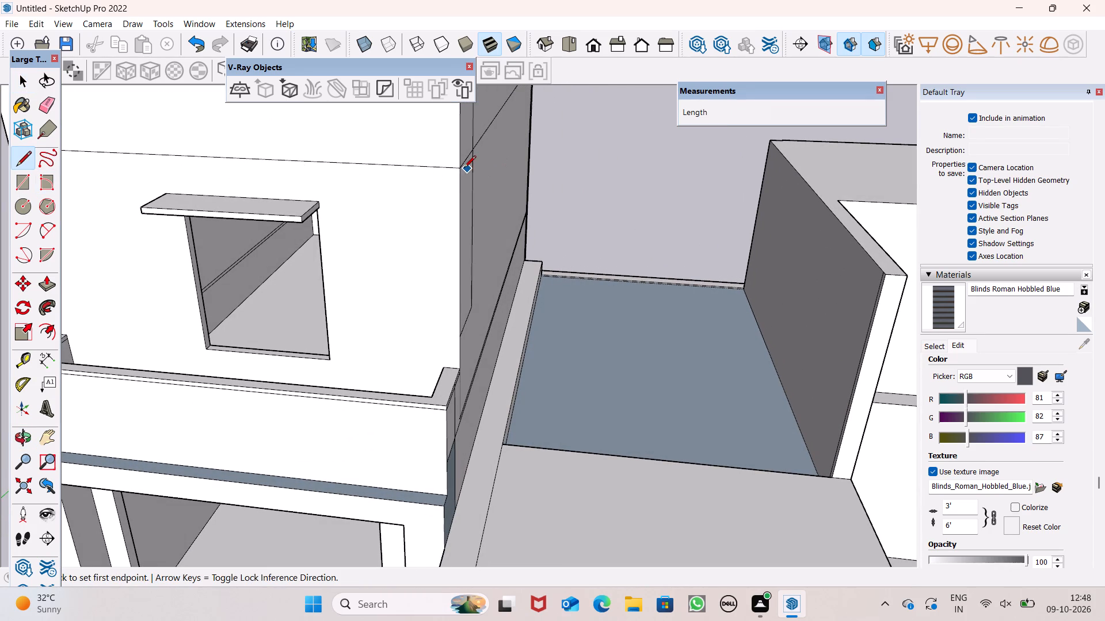
left_click(463, 168)
left_click(509, 177)
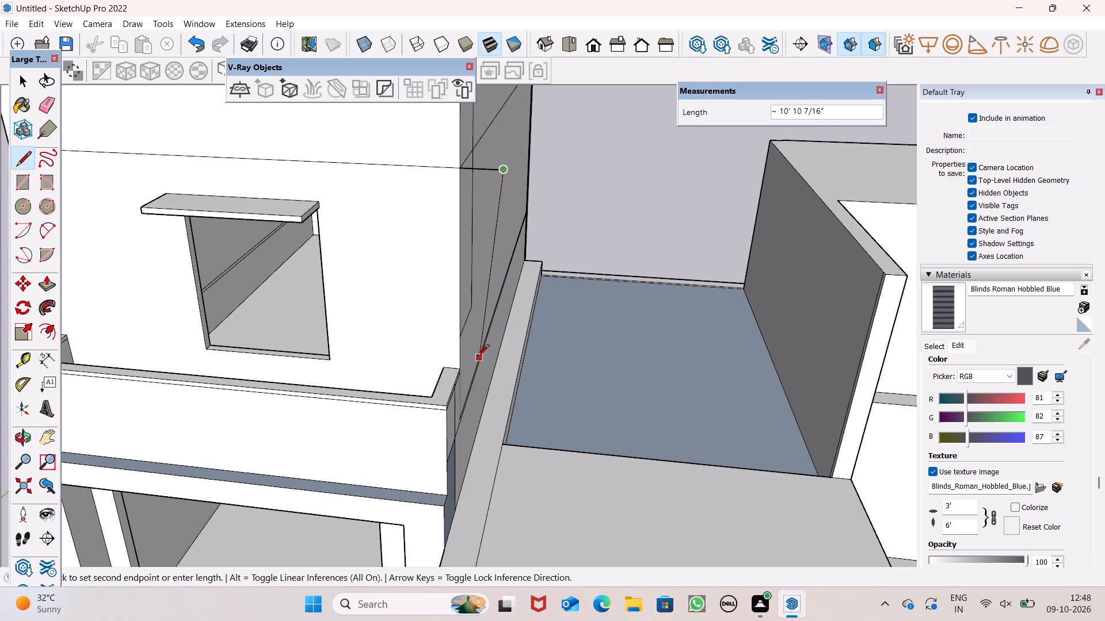
double_click(494, 361)
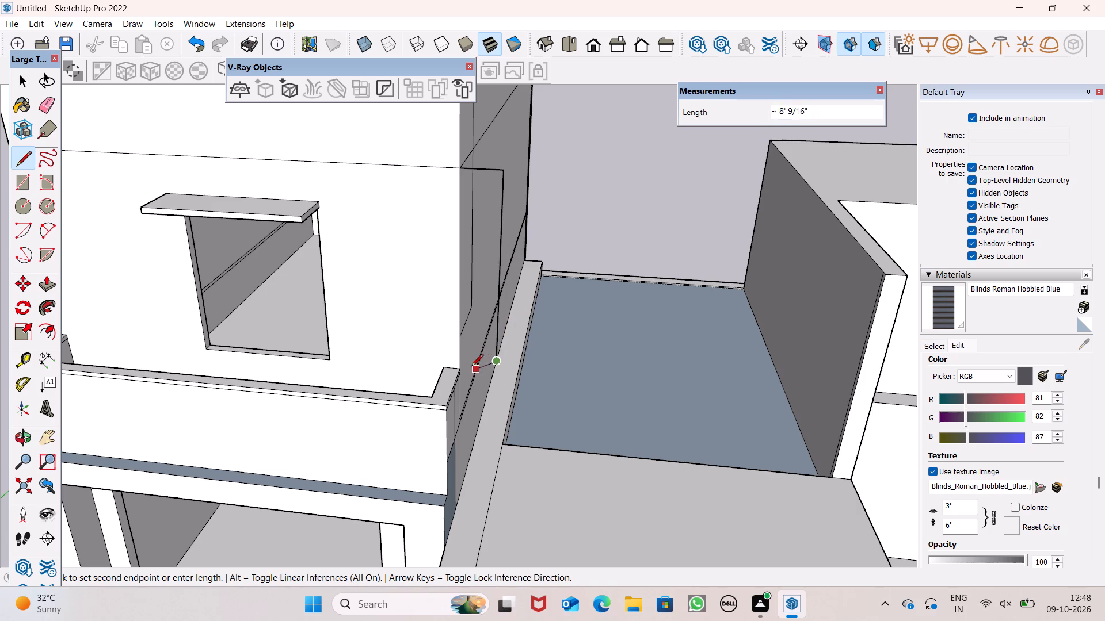
key("ctrl+z")
left_click(505, 177)
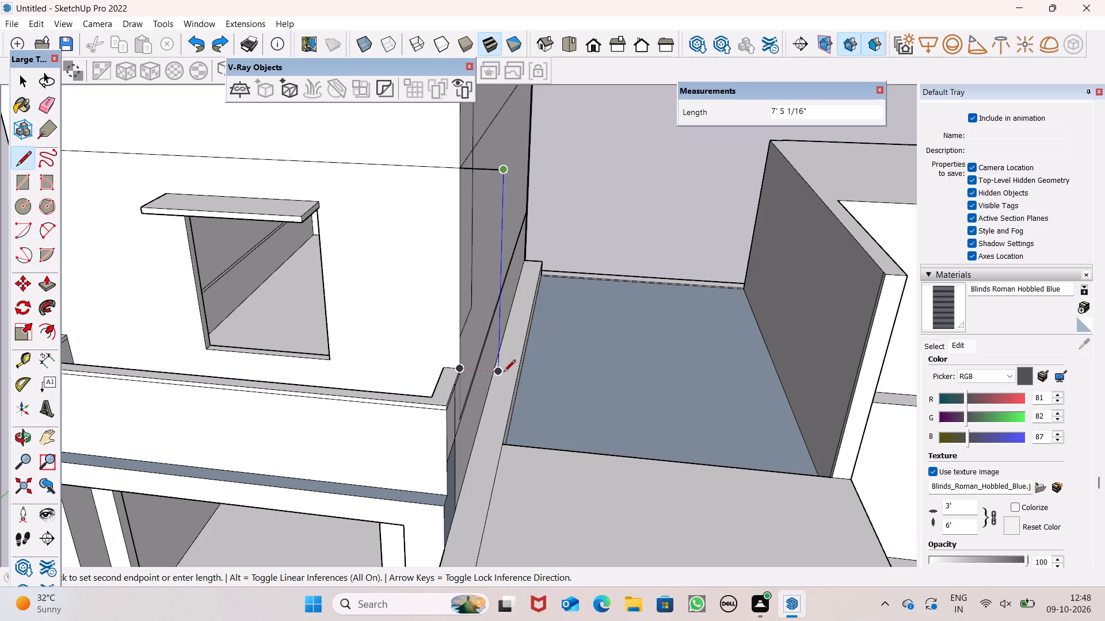
left_click(505, 372)
left_click(464, 366)
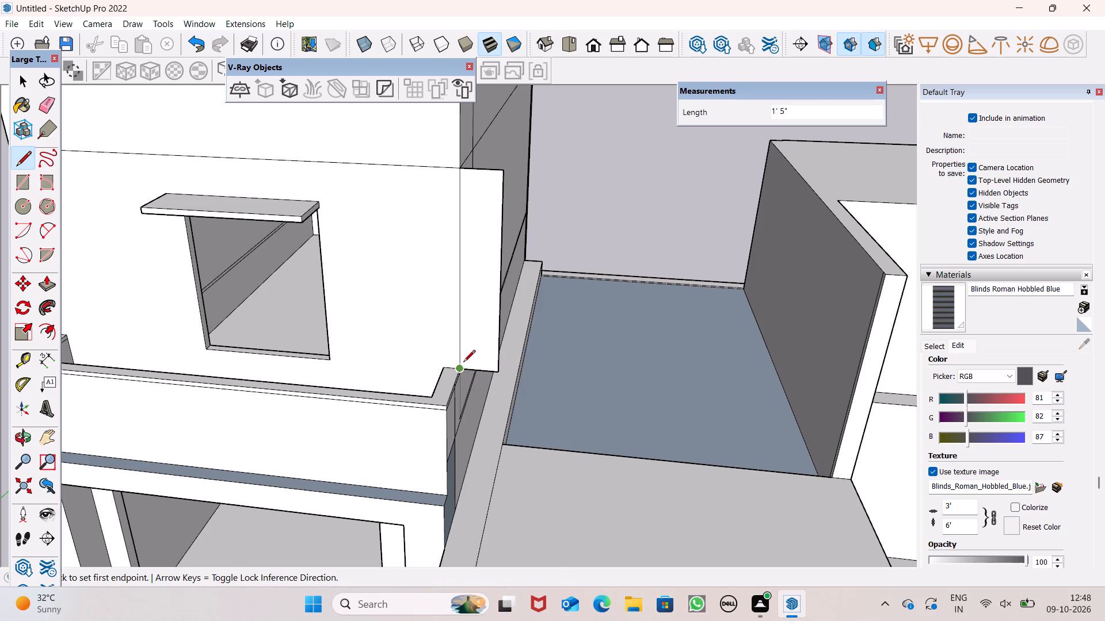
scroll(560, 267, "down", 1)
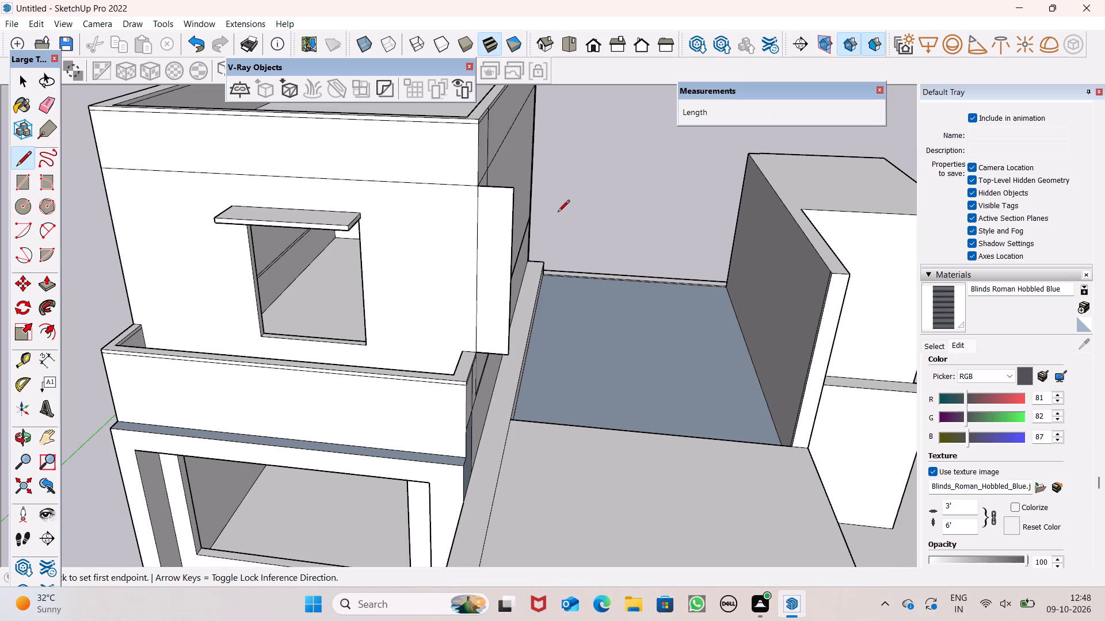
key("space")
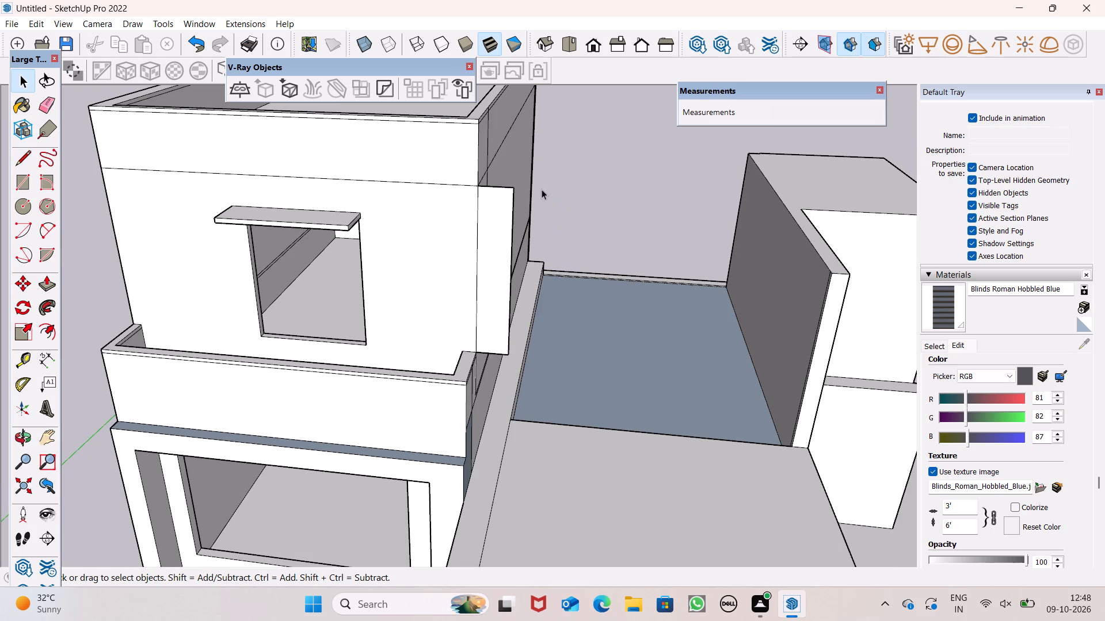
Push/Pull the outlined strip on the terrace-side wall and the parapet strip above it outward 1' 5", flush with the front extension.
middle_click_drag(551, 202, 97, 264)
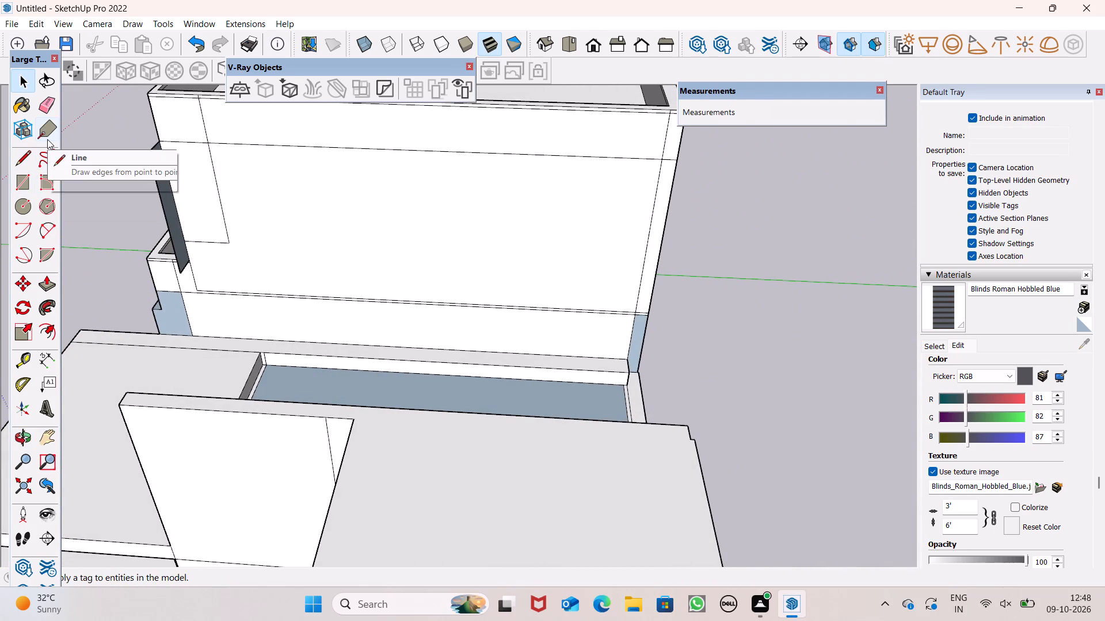
left_click(40, 289)
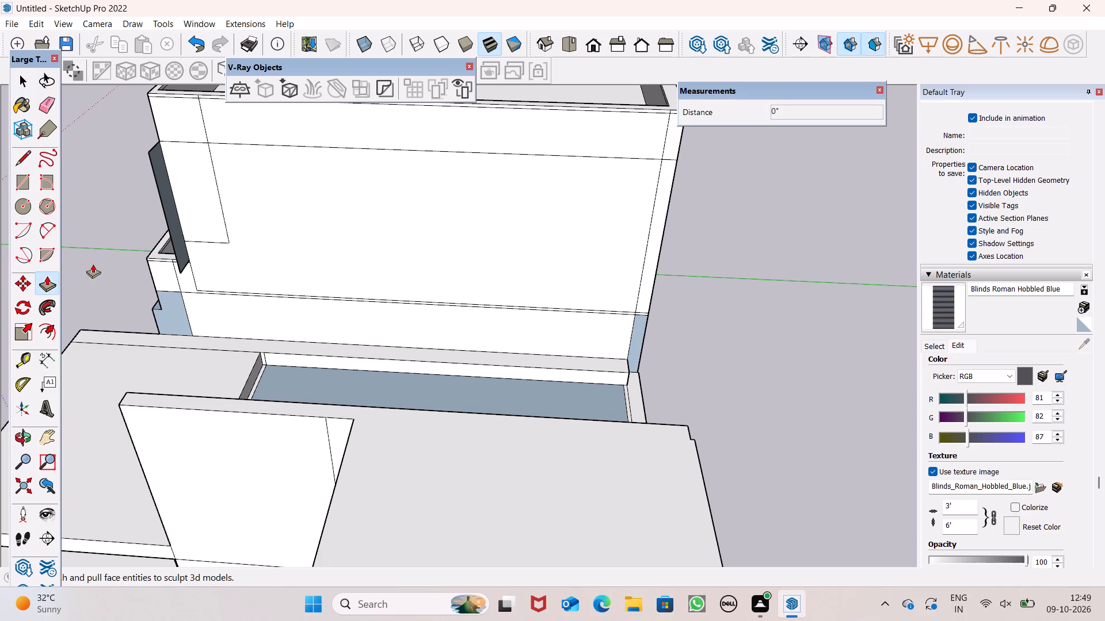
left_click_drag(215, 205, 193, 212)
middle_click_drag(244, 215, 369, 217)
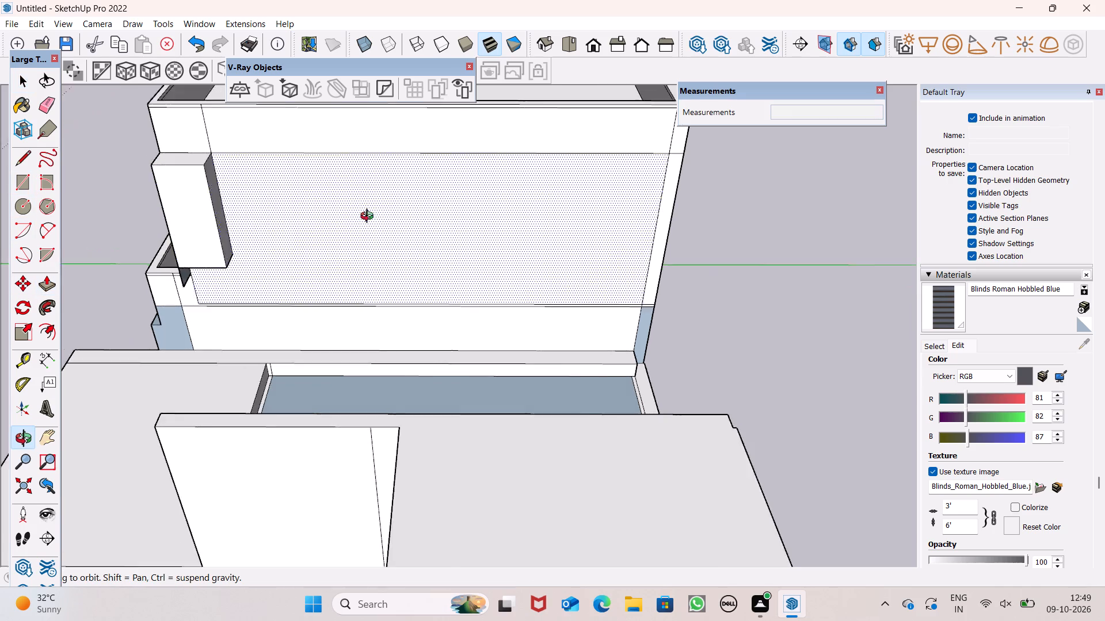
middle_click_drag(369, 217, 546, 164)
left_click_drag(349, 140, 357, 152)
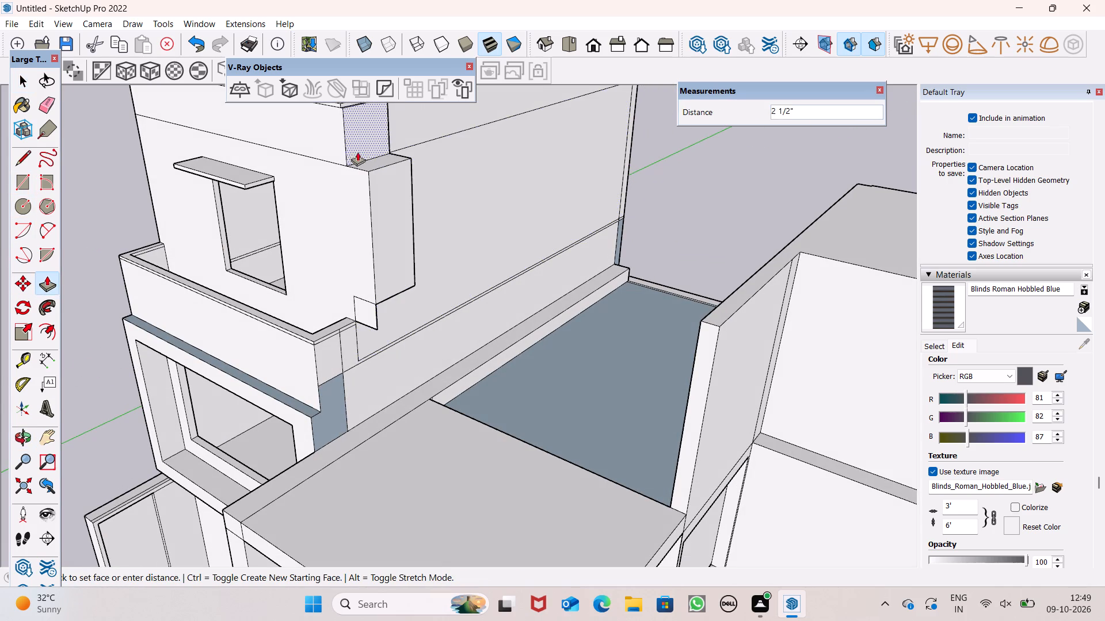
left_click_drag(357, 152, 365, 171)
Push/Pull the underside of the projecting corner block down 1' 3 5/8" to the bottom edge of the front extension.
middle_click_drag(379, 244, 430, 187)
middle_click_drag(468, 279, 366, 260)
scroll(468, 279, "up", 1)
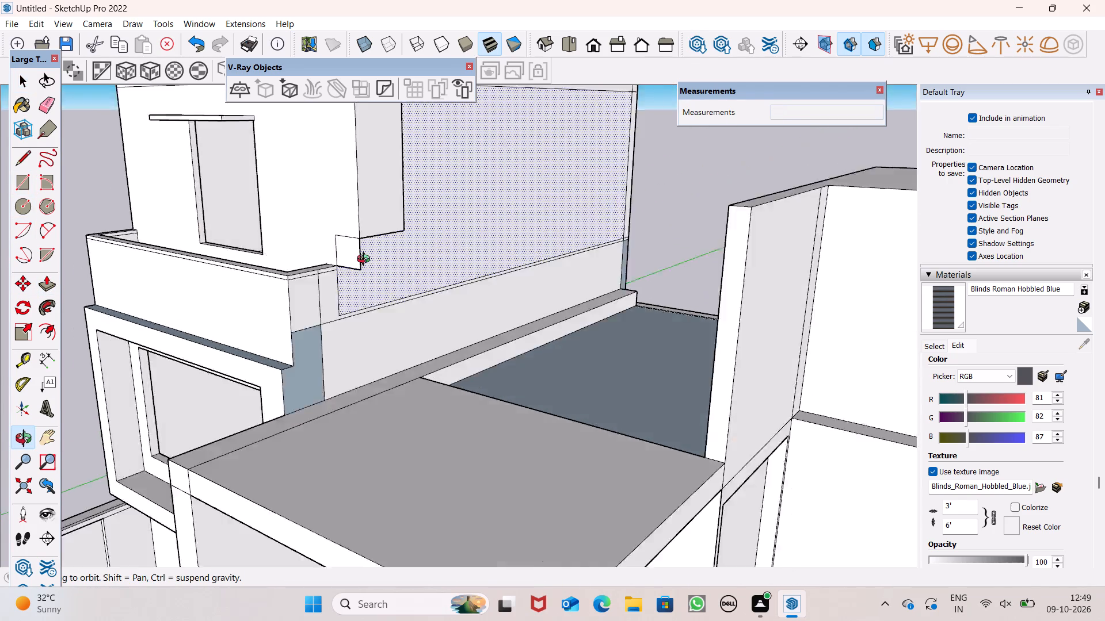
middle_click_drag(366, 260, 227, 208)
scroll(238, 196, "up", 3)
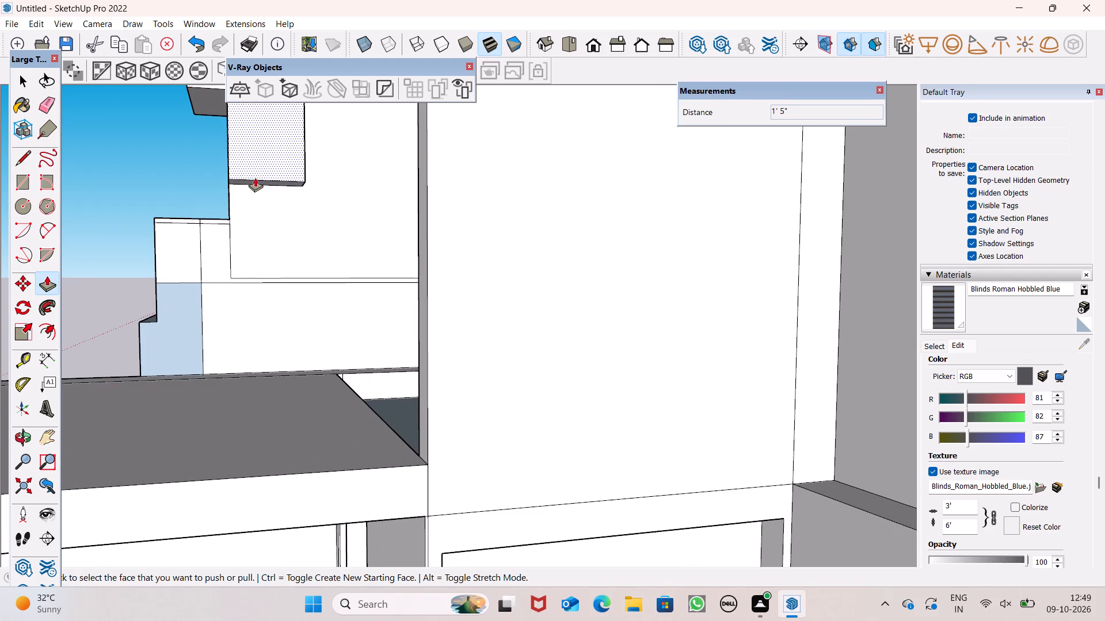
scroll(261, 185, "up", 8)
middle_click_drag(261, 185, 256, 185)
middle_click_drag(238, 200, 188, 211)
scroll(188, 204, "up", 1)
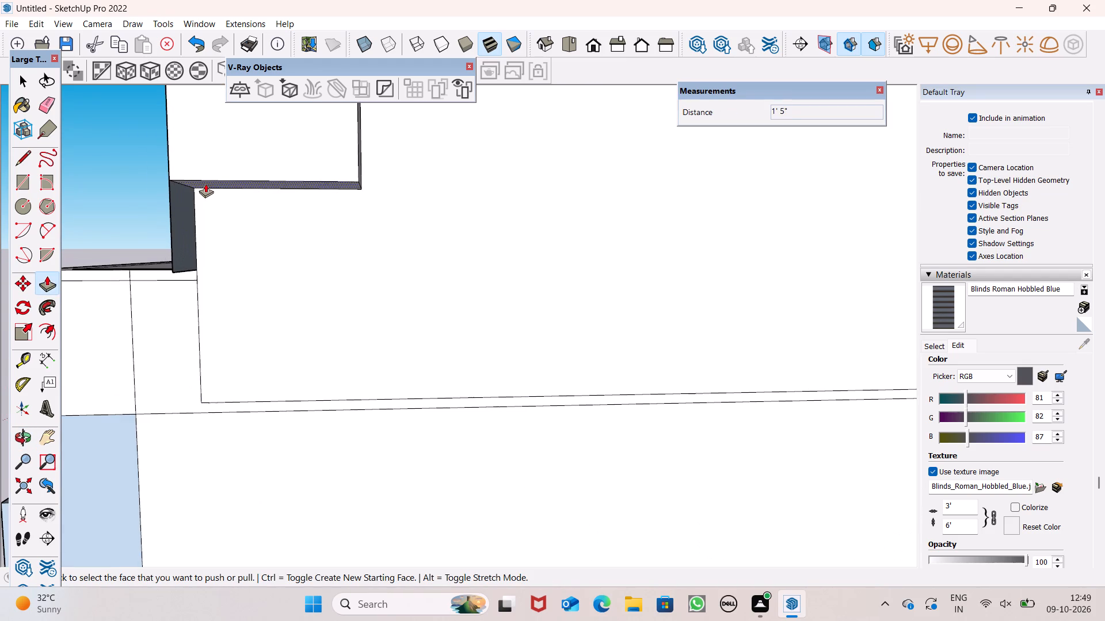
left_click_drag(205, 183, 192, 271)
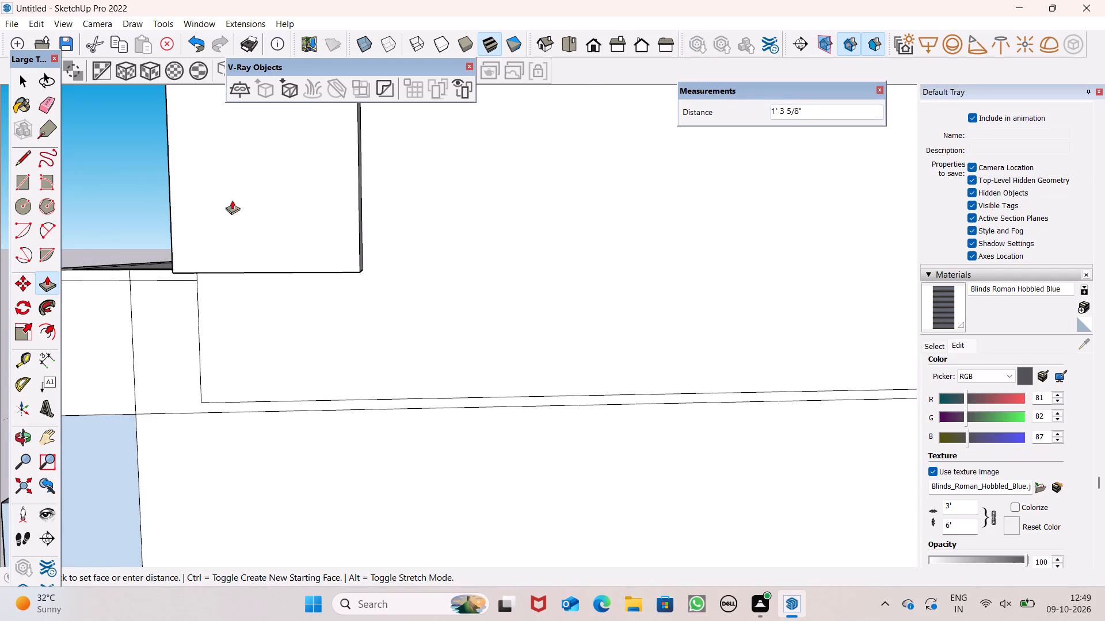
Examine the projecting corner block and the house's front from the terrace side.
scroll(233, 200, "down", 6)
middle_click_drag(257, 247, 498, 279)
scroll(426, 236, "down", 5)
scroll(552, 257, "down", 2)
scroll(552, 257, "up", 1)
scroll(552, 257, "down", 4)
scroll(598, 298, "down", 10)
scroll(560, 298, "up", 1)
middle_click_drag(562, 297, 654, 319)
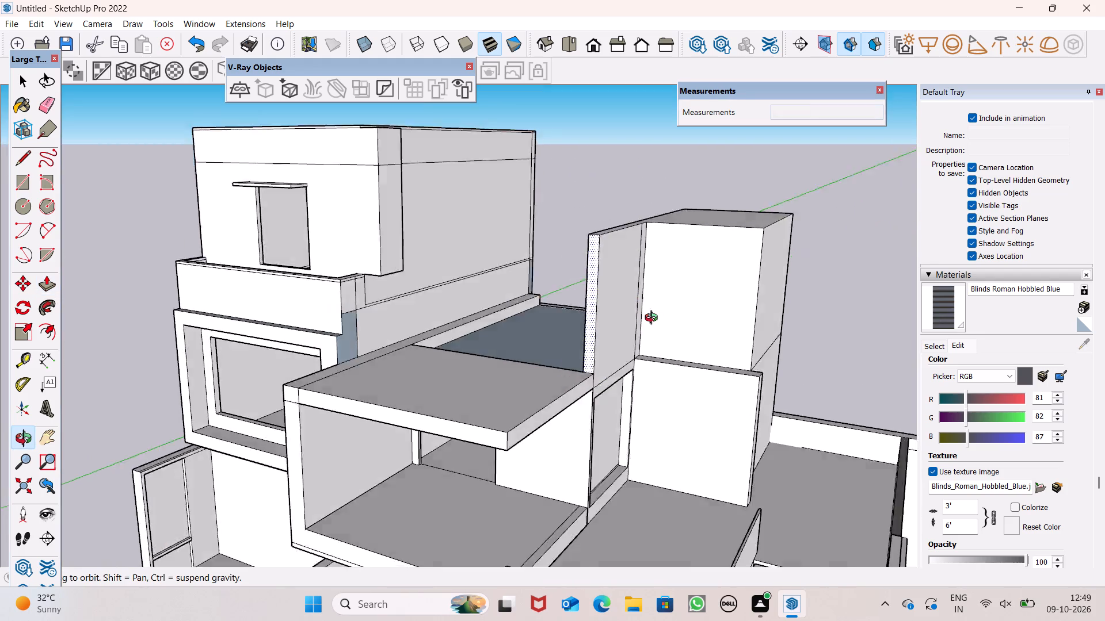
middle_click_drag(654, 319, 685, 346)
scroll(397, 229, "up", 4)
Draw a horizontal line about 5' 9" long on the upper front wall, from the window canopy's back corner to the wall's far edge.
left_click(24, 155)
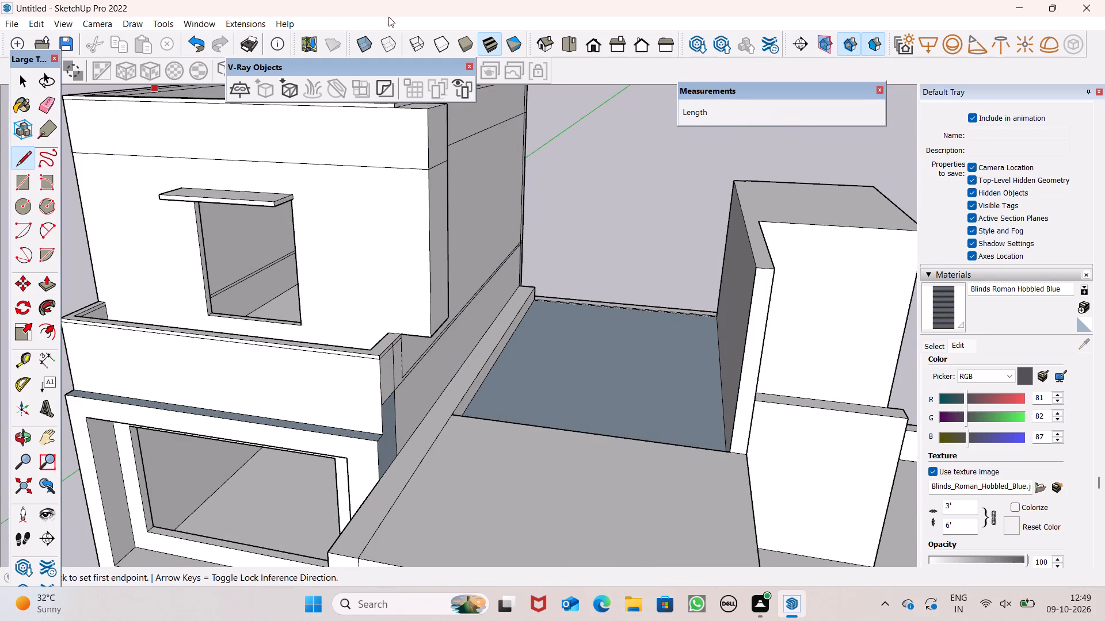
middle_click_drag(352, 166, 395, 171)
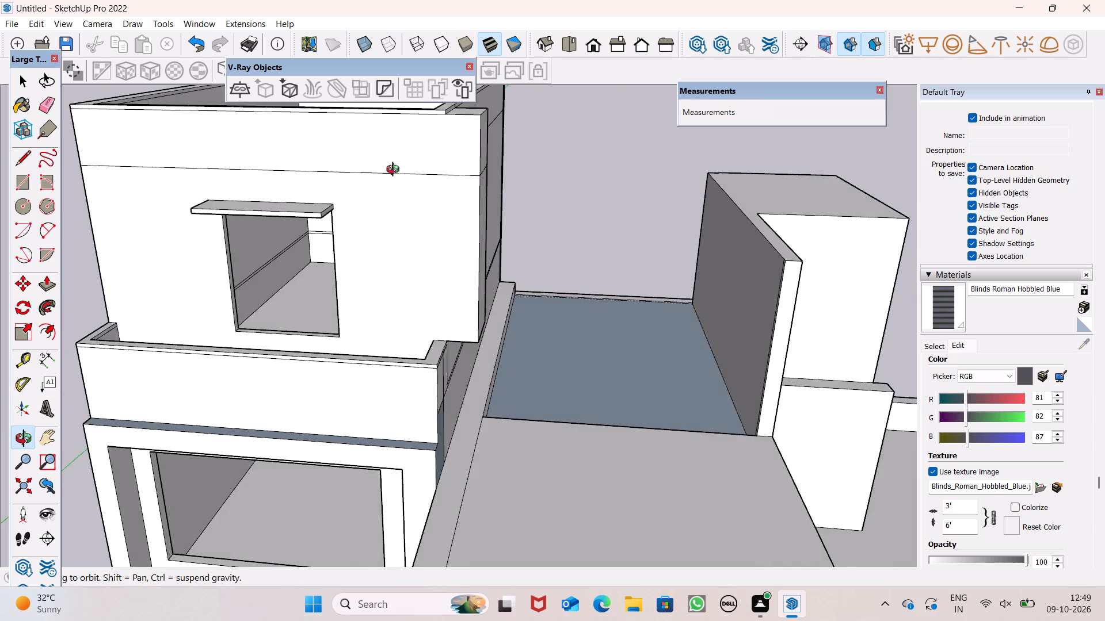
middle_click_drag(395, 171, 381, 171)
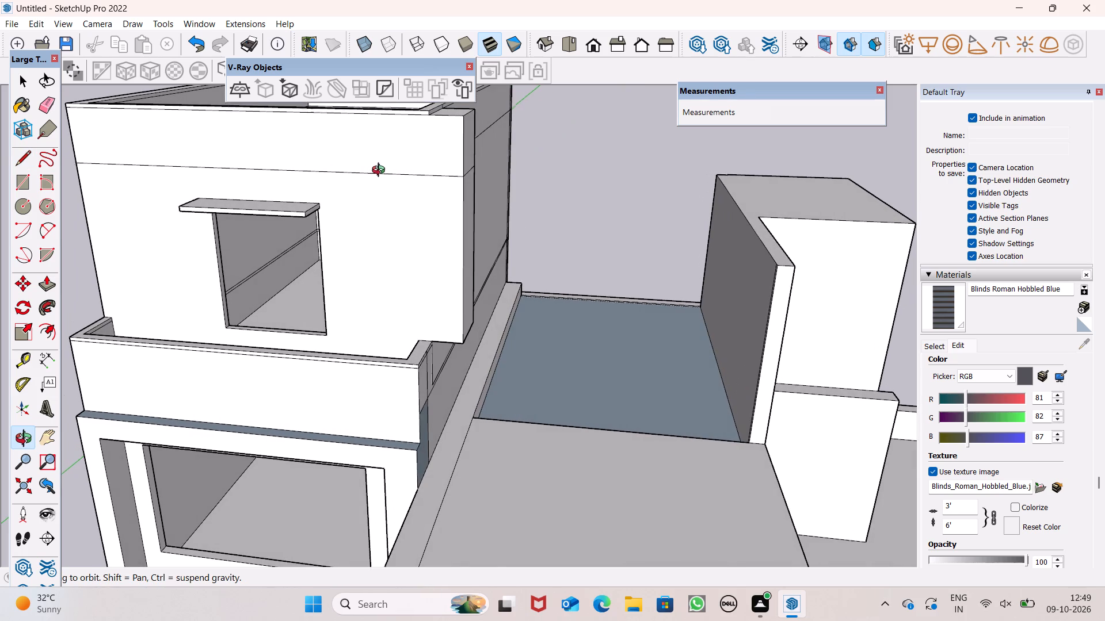
middle_click_drag(381, 171, 381, 172)
scroll(300, 190, "up", 1)
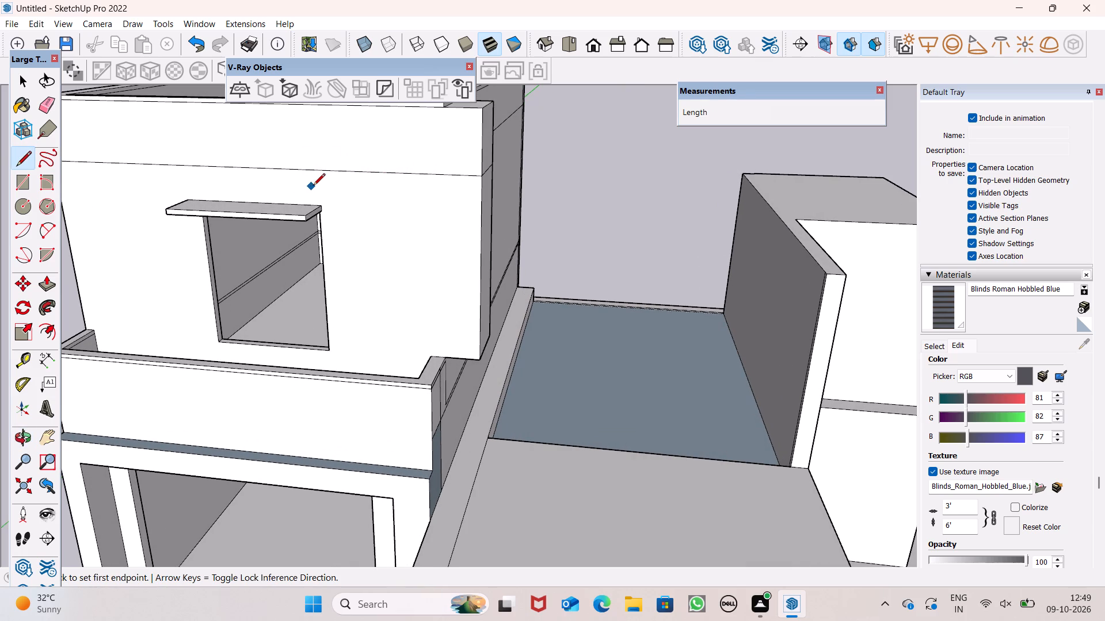
scroll(240, 199, "up", 1)
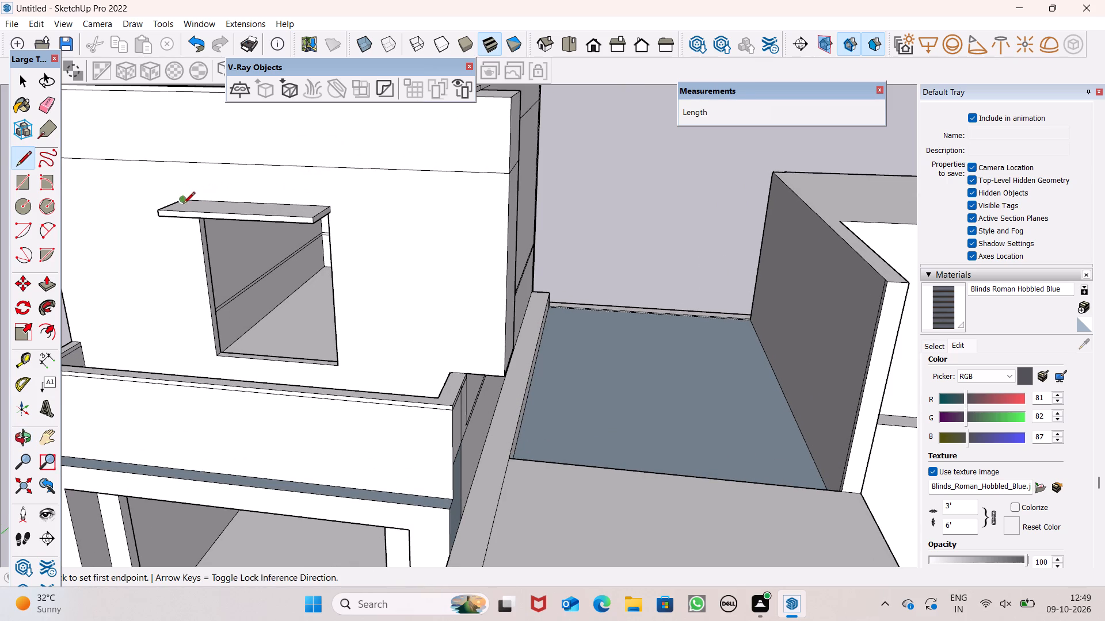
scroll(360, 169, "down", 6)
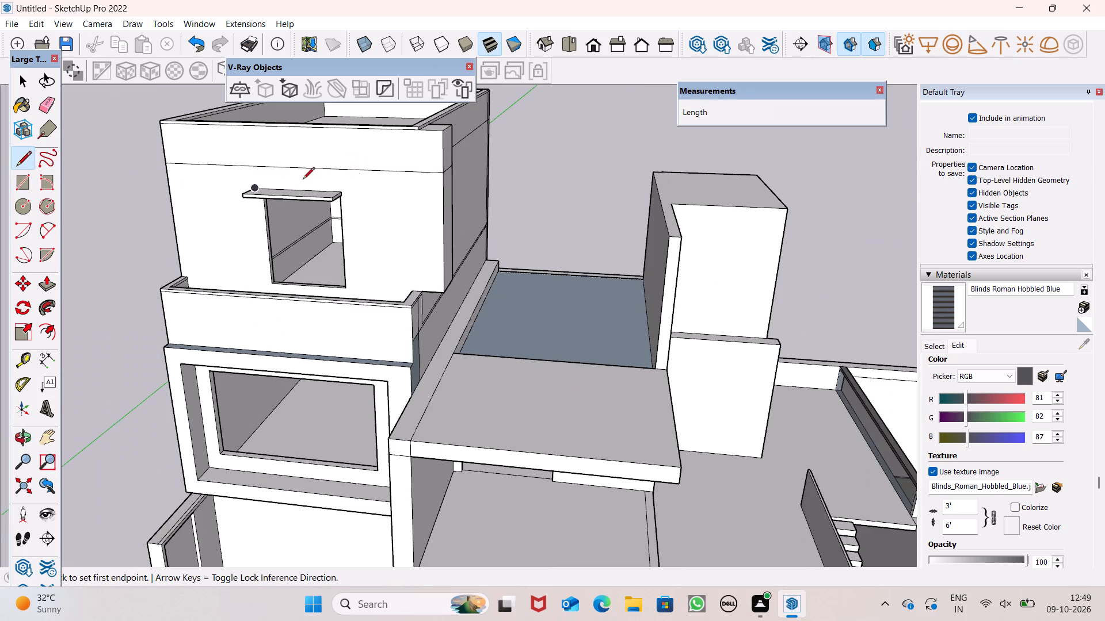
scroll(181, 180, "up", 6)
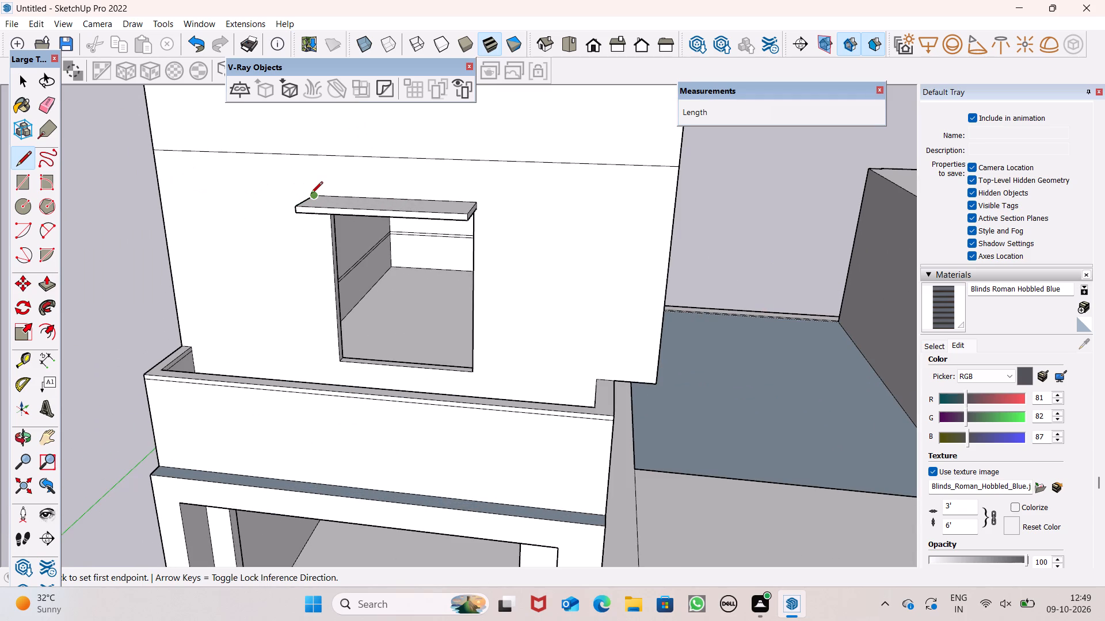
left_click(311, 194)
left_click(157, 190)
Outline a panel beside the window: about 2' 4" across from the canopy's terrace-side end, down the wall, and about 1' 11" toward the corner block.
left_click_drag(477, 204, 483, 204)
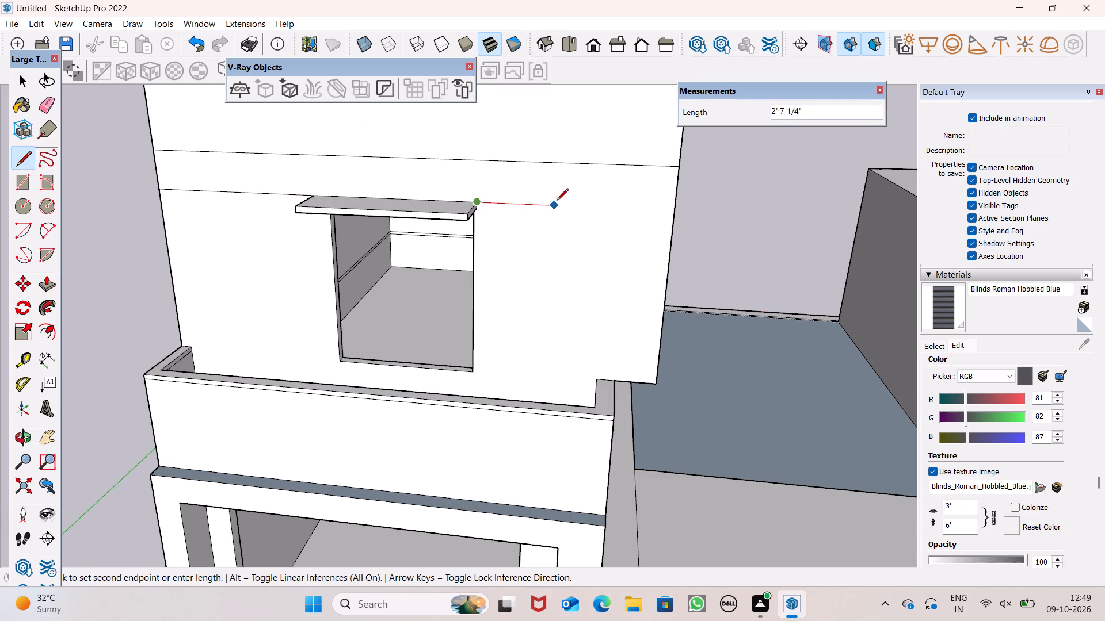
middle_click_drag(555, 197, 545, 167)
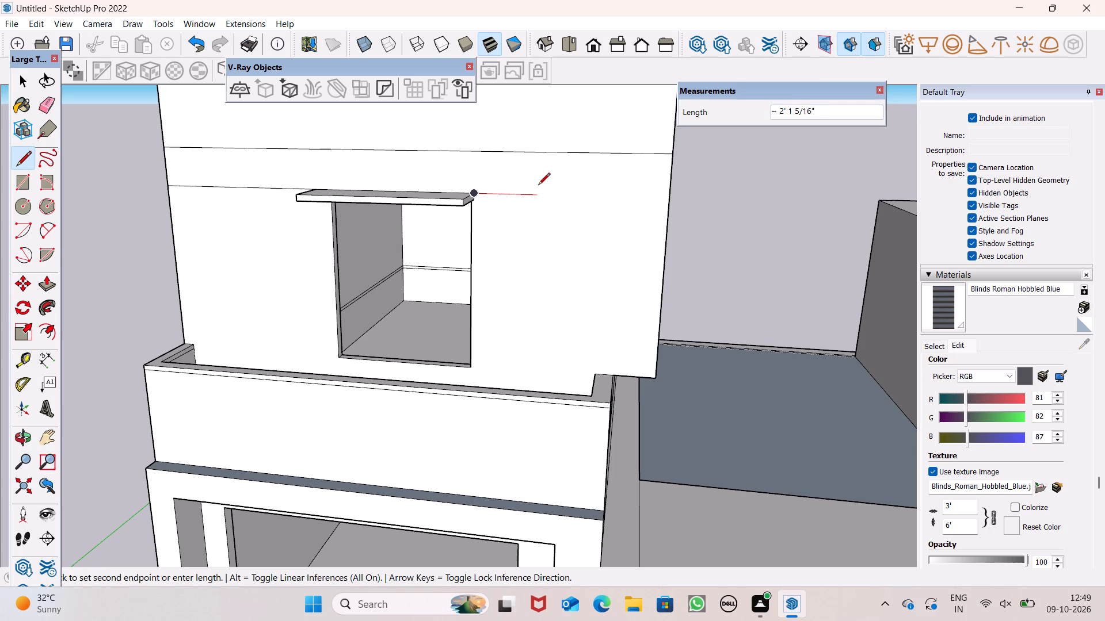
left_click(544, 186)
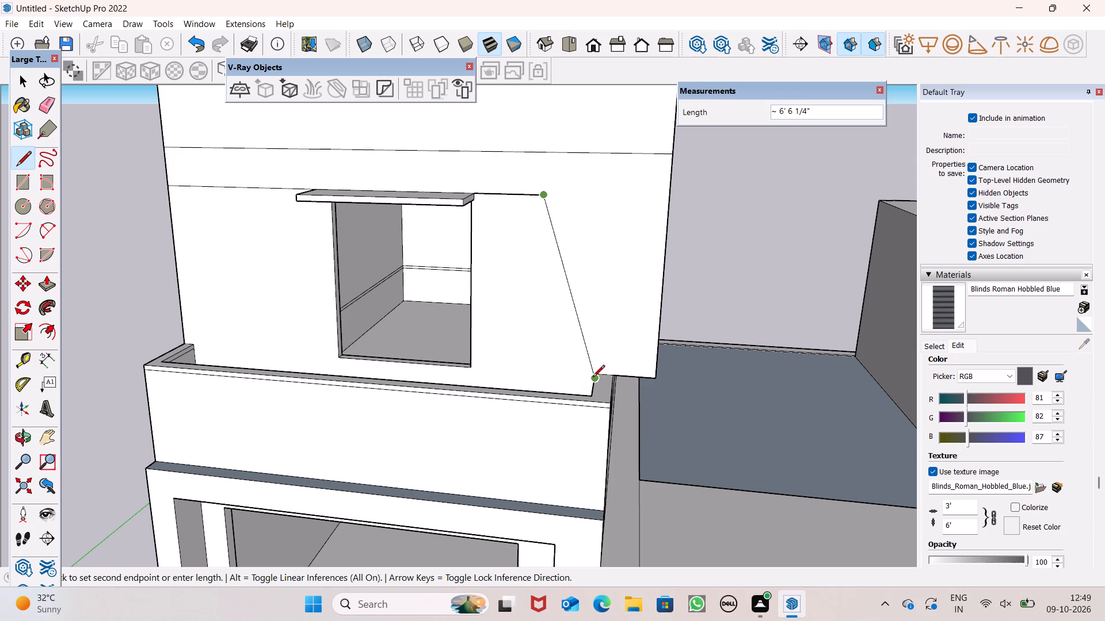
left_click(539, 367)
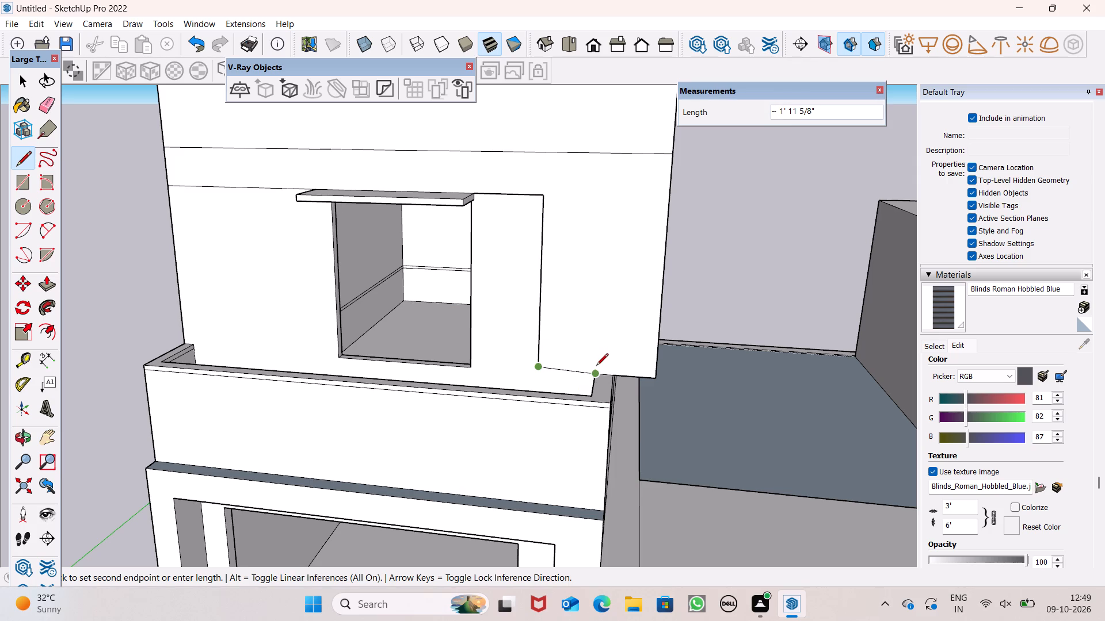
scroll(597, 366, "up", 13)
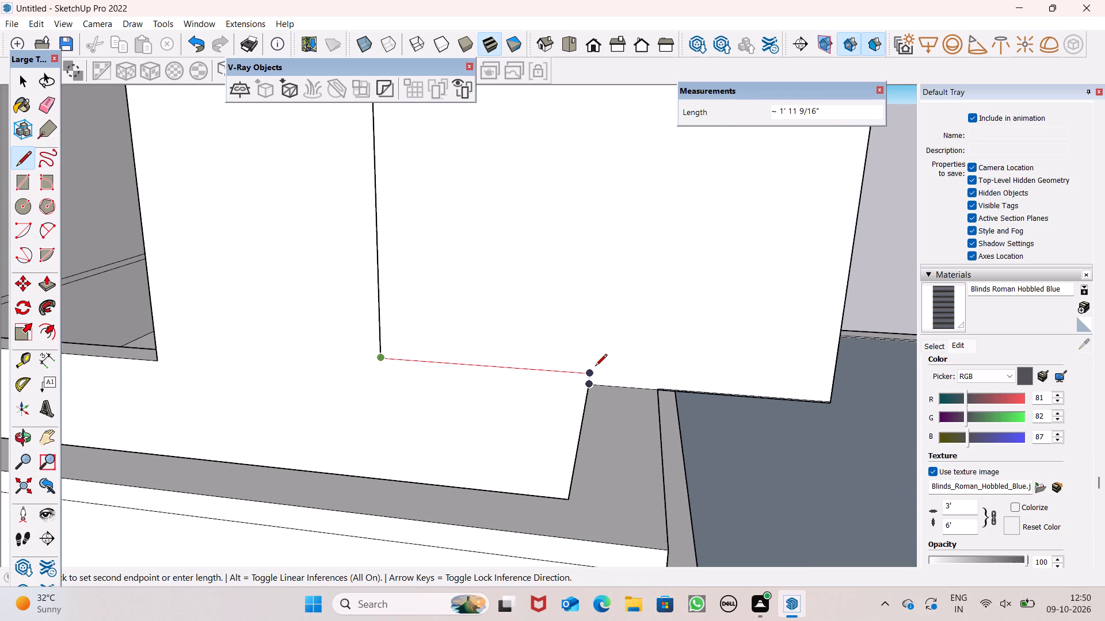
left_click(595, 367)
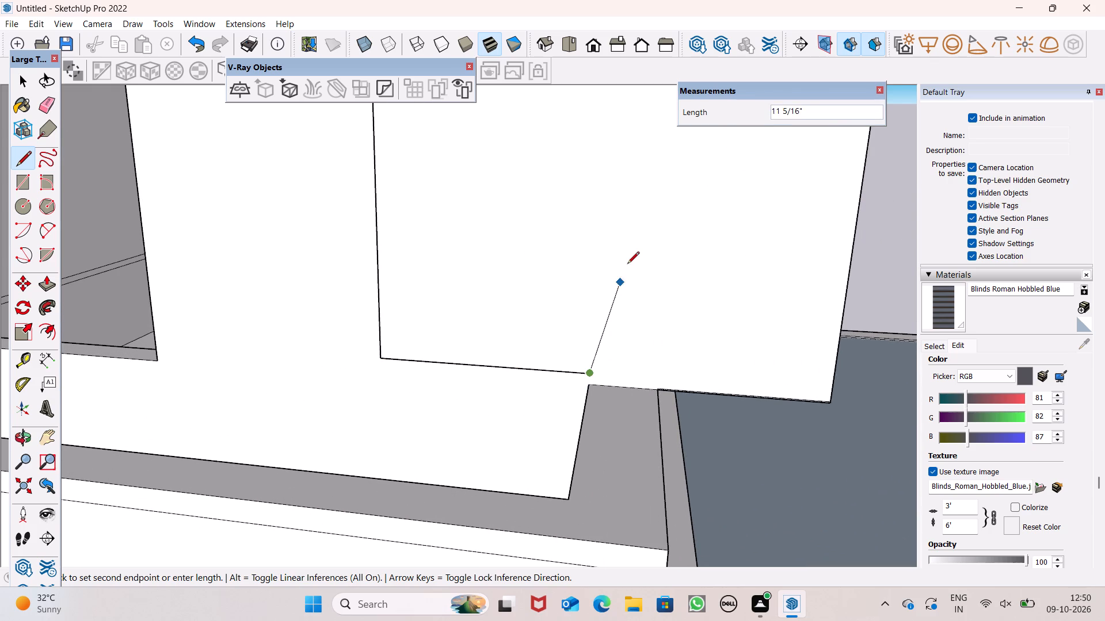
scroll(628, 262, "up", 1)
key("space")
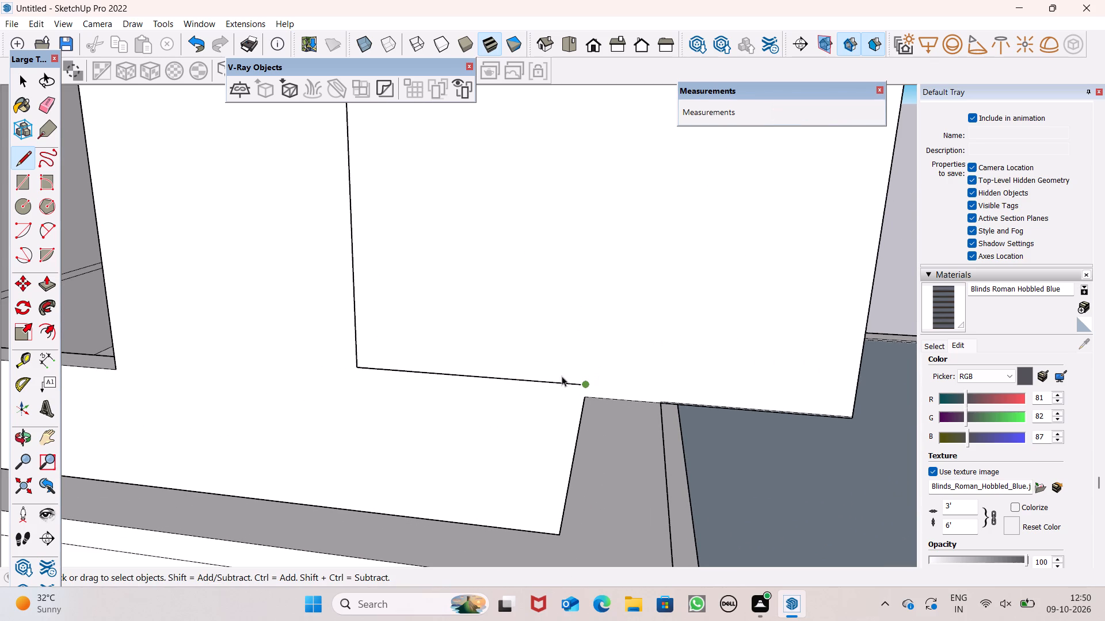
Redraw the outline's bottom line level with the corner block's lower edge, join it to the vertical line, and erase the stray line above.
left_click(22, 161)
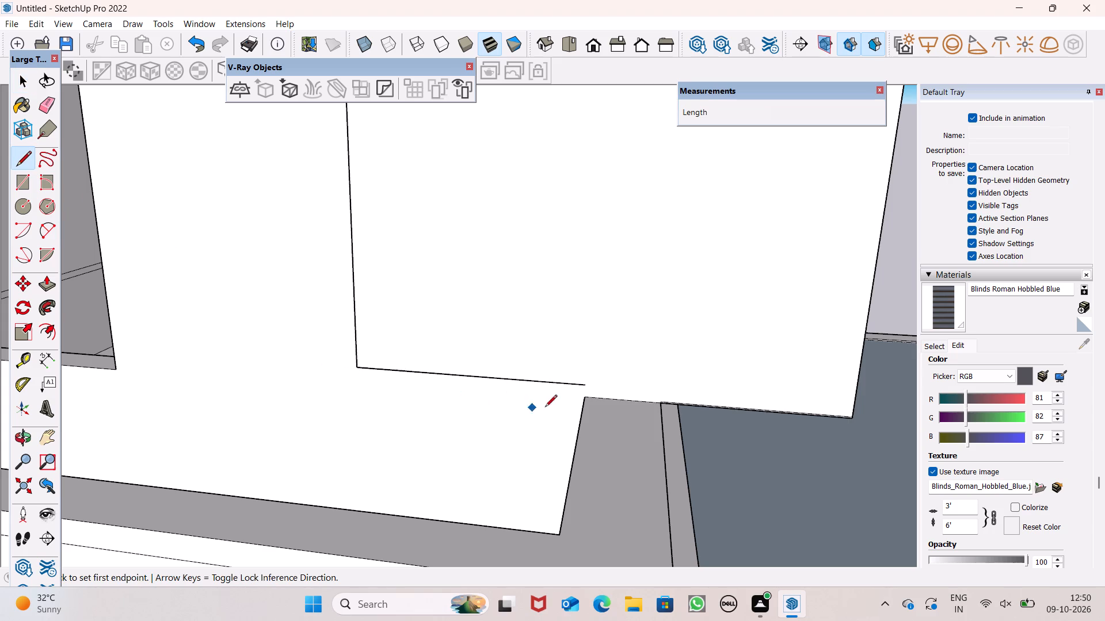
left_click(584, 398)
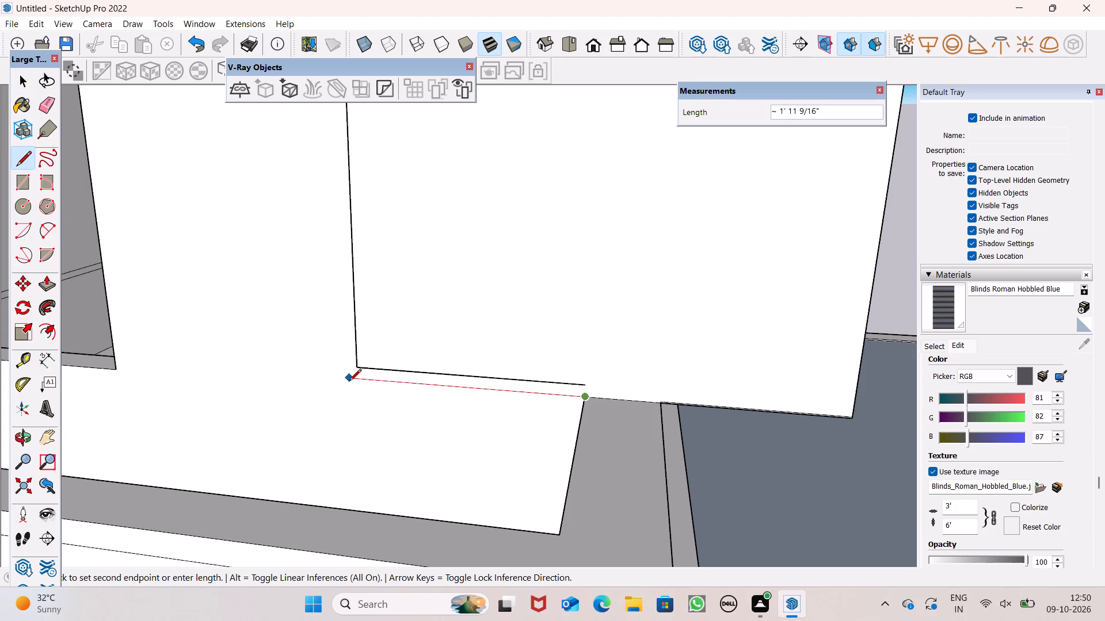
left_click(351, 382)
left_click(355, 367)
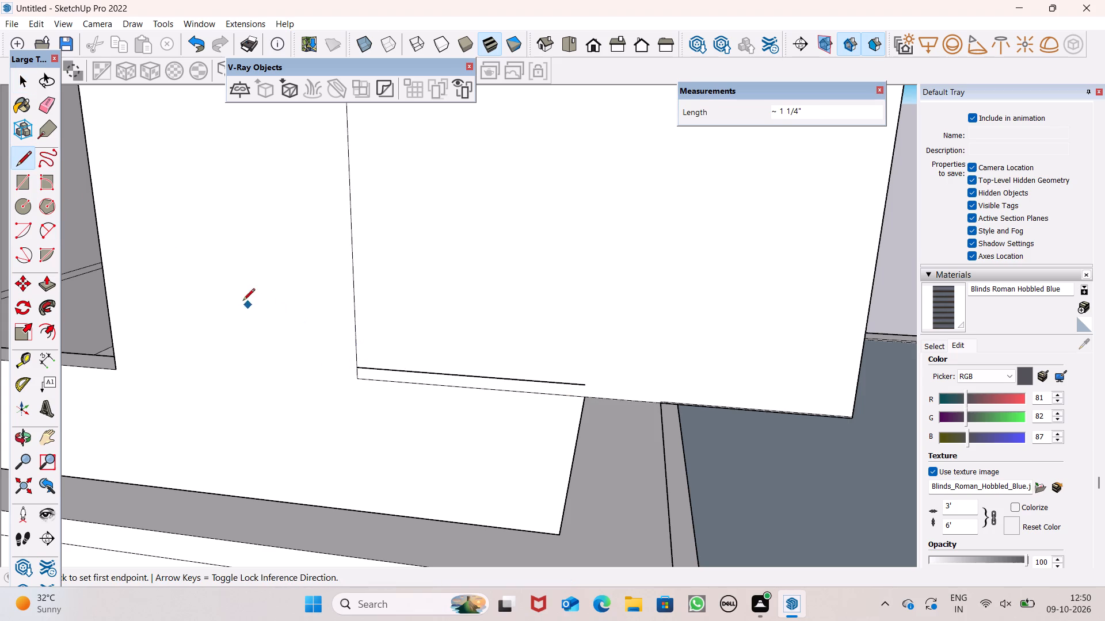
left_click(46, 99)
left_click_drag(509, 370, 509, 374)
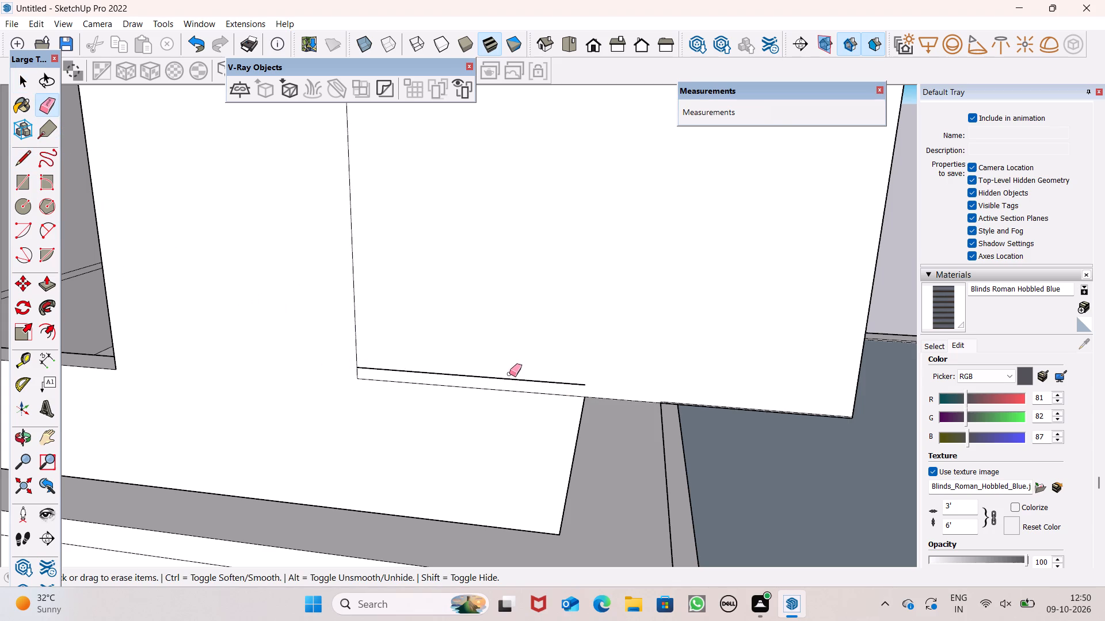
left_click_drag(509, 374, 508, 379)
Draw a second line just inside the outline, across from the canopy's end and about 6' 1" down to the outline's bottom corner.
scroll(520, 348, "down", 13)
scroll(595, 398, "up", 1)
scroll(588, 413, "down", 3)
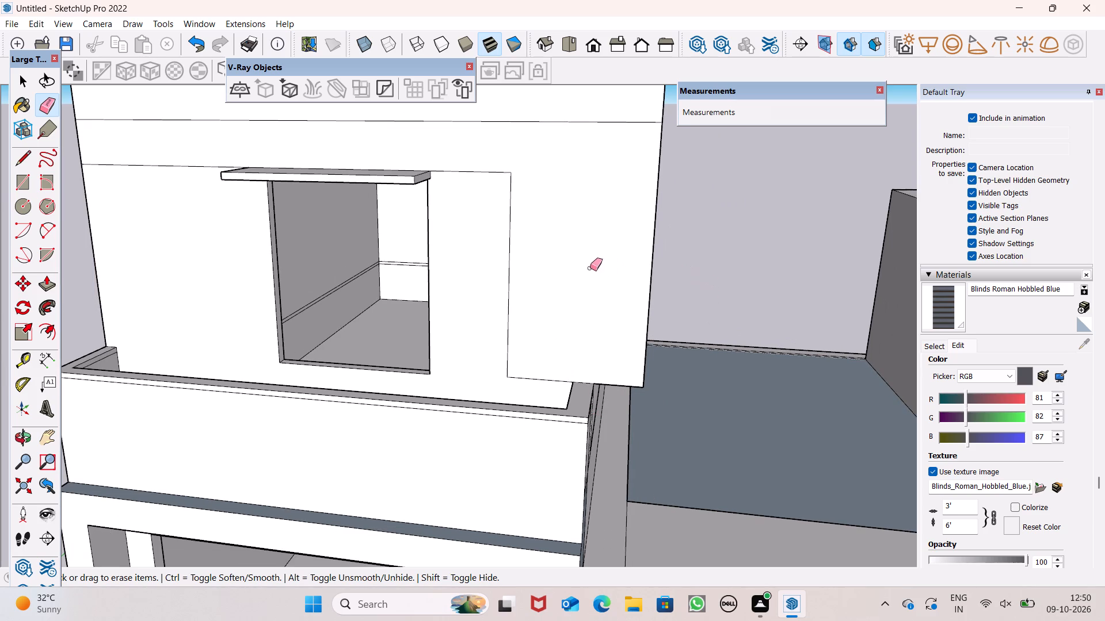
scroll(578, 254, "up", 3)
scroll(440, 245, "down", 1)
middle_click_drag(452, 261, 449, 283)
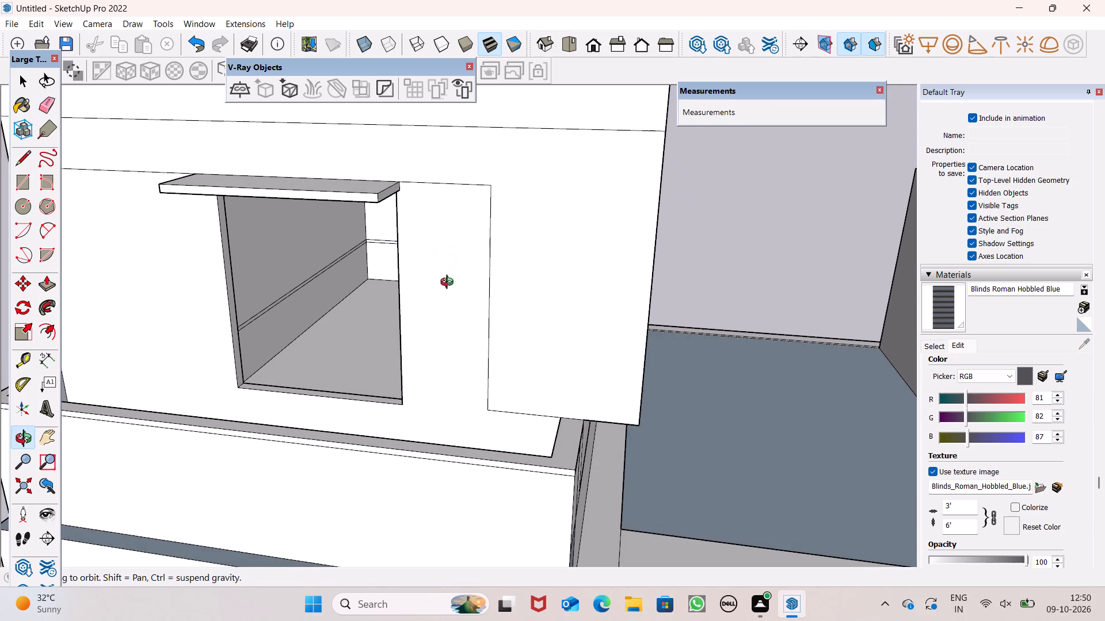
middle_click_drag(449, 283, 449, 284)
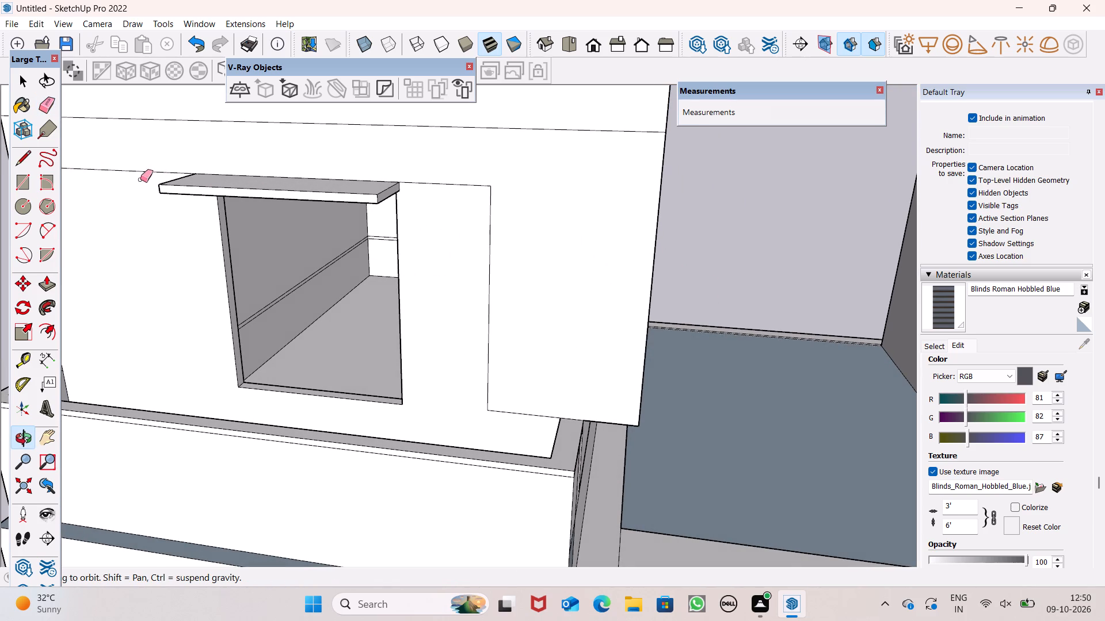
left_click(18, 156)
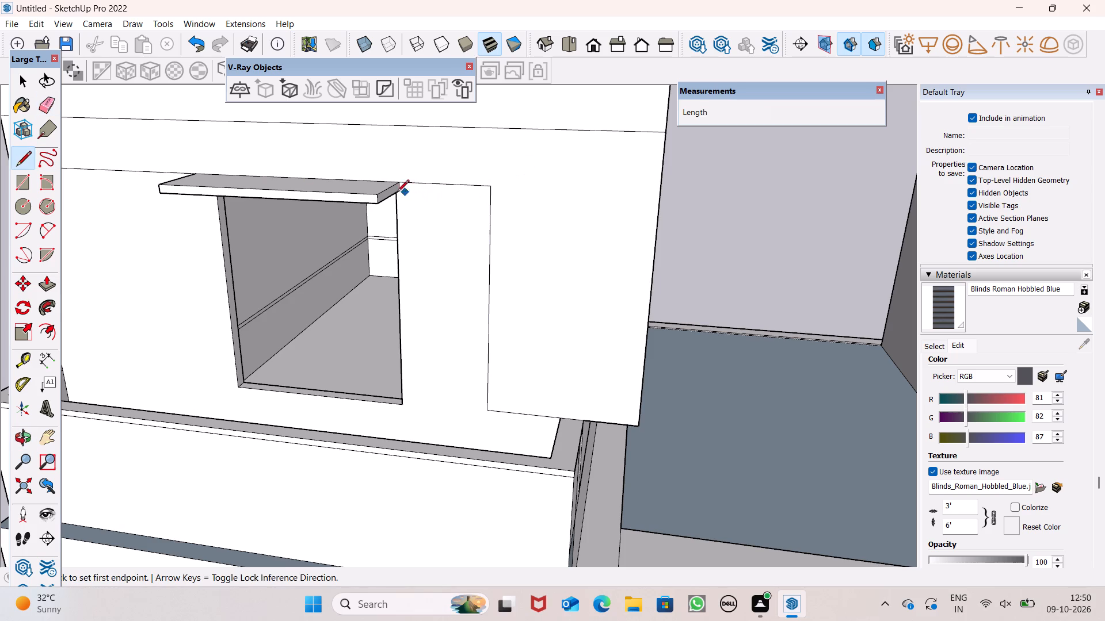
left_click(402, 195)
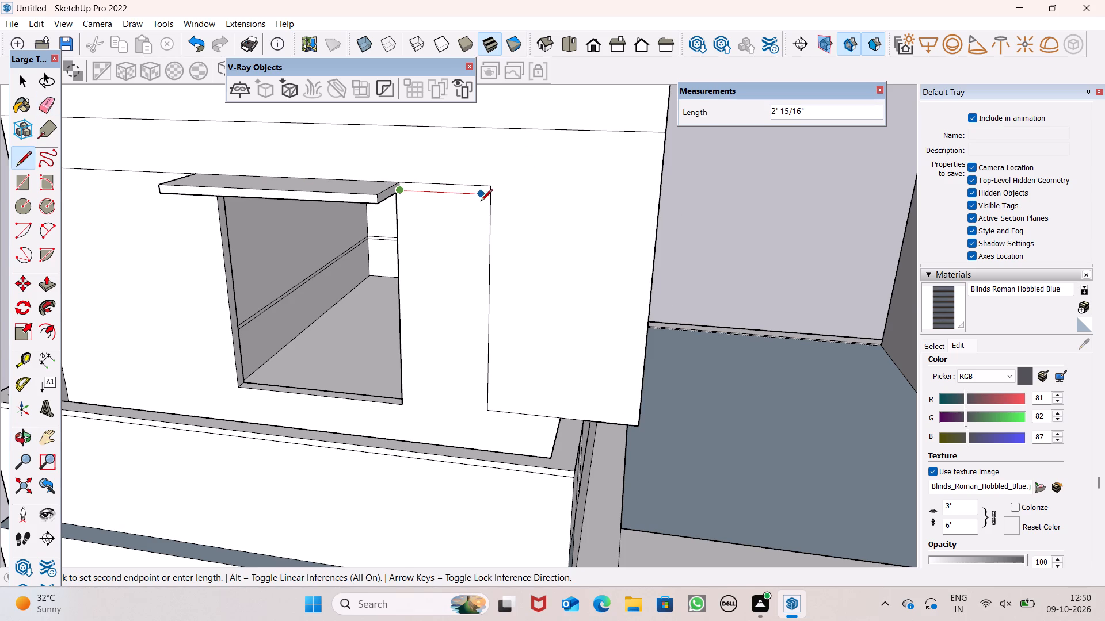
scroll(481, 202, "up", 4)
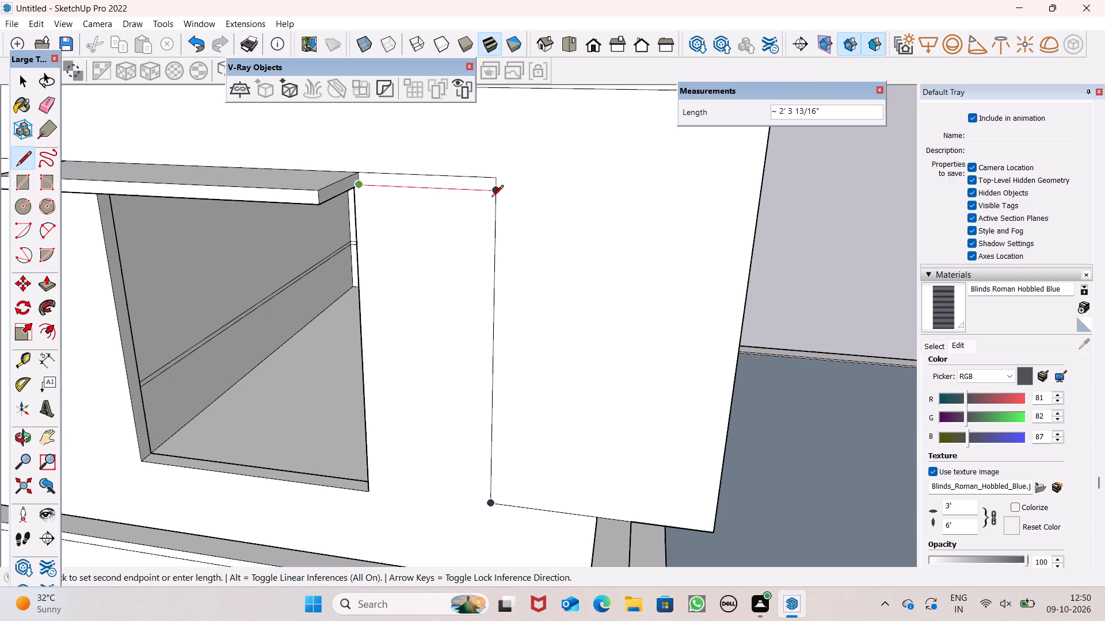
left_click(487, 199)
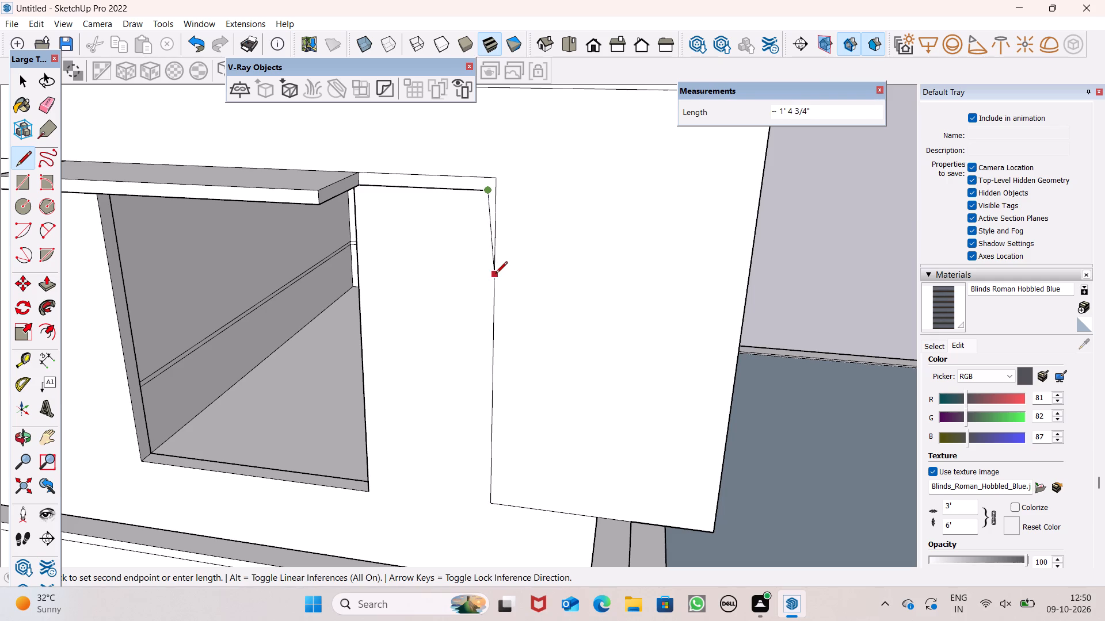
scroll(497, 274, "down", 4)
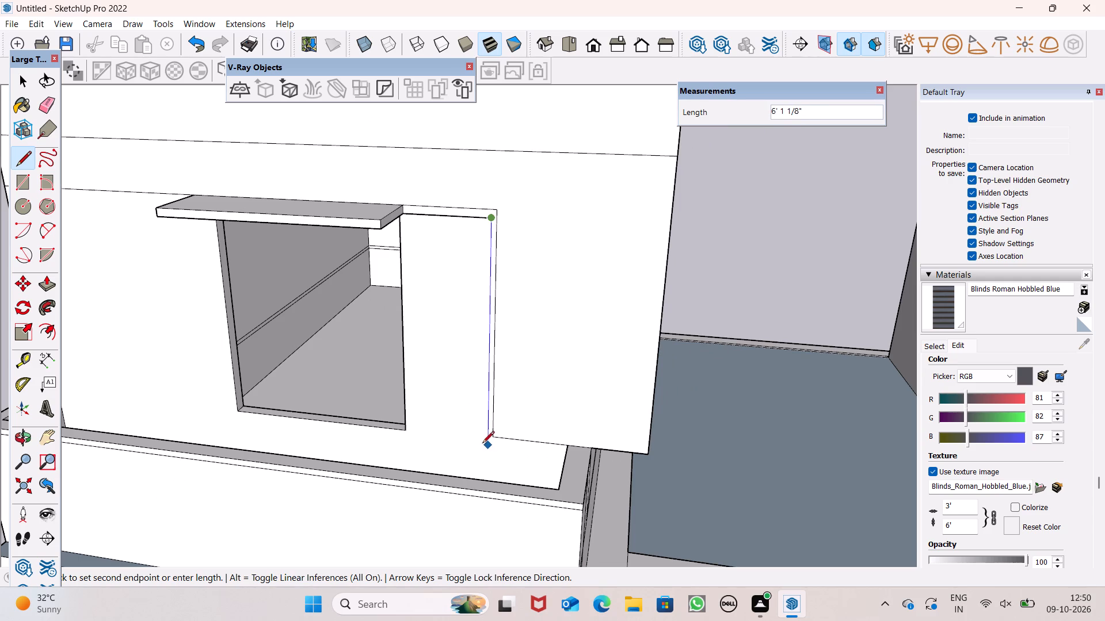
double_click(483, 441)
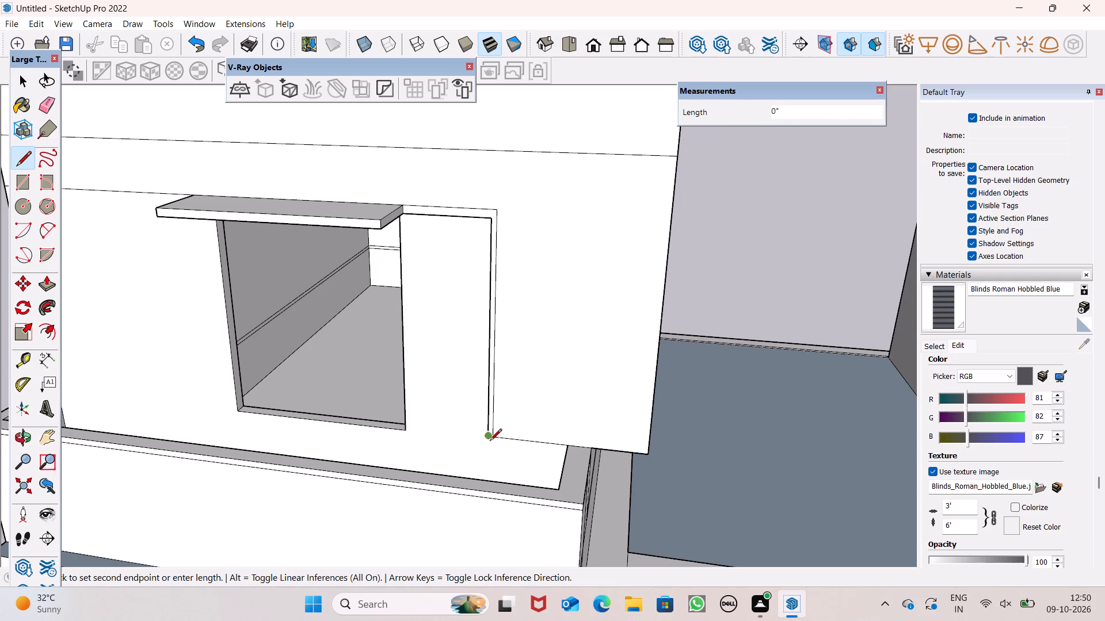
left_click(493, 438)
key("space")
Push/Pull the window opening's terrace-side jamb toward the corner block, up to the inner outline line.
scroll(587, 305, "down", 2)
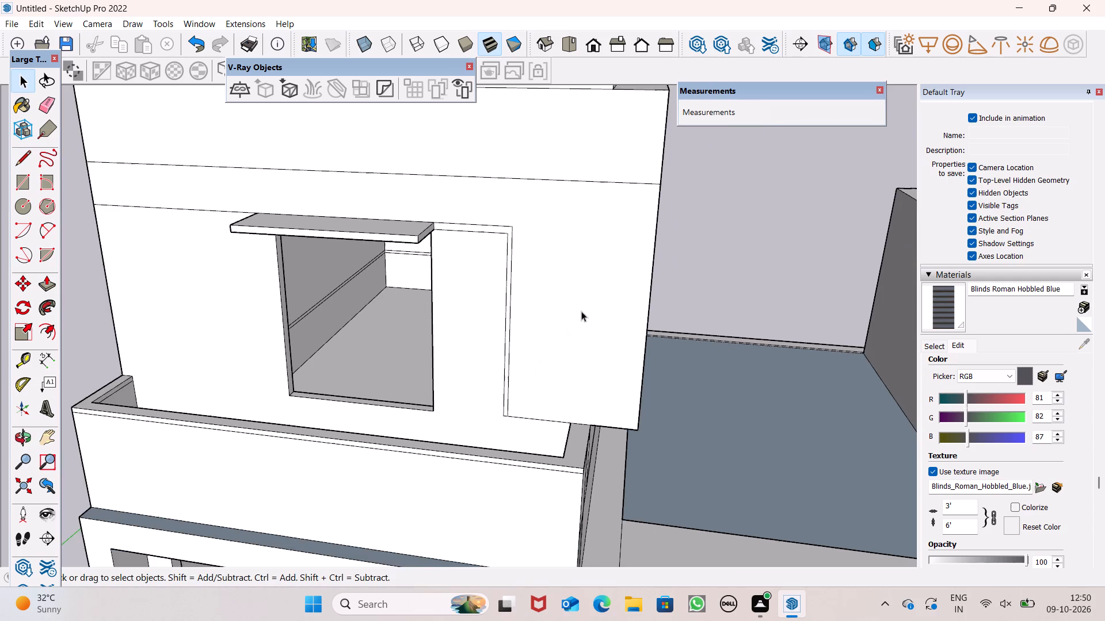
scroll(584, 304, "down", 8)
middle_click_drag(649, 339, 535, 339)
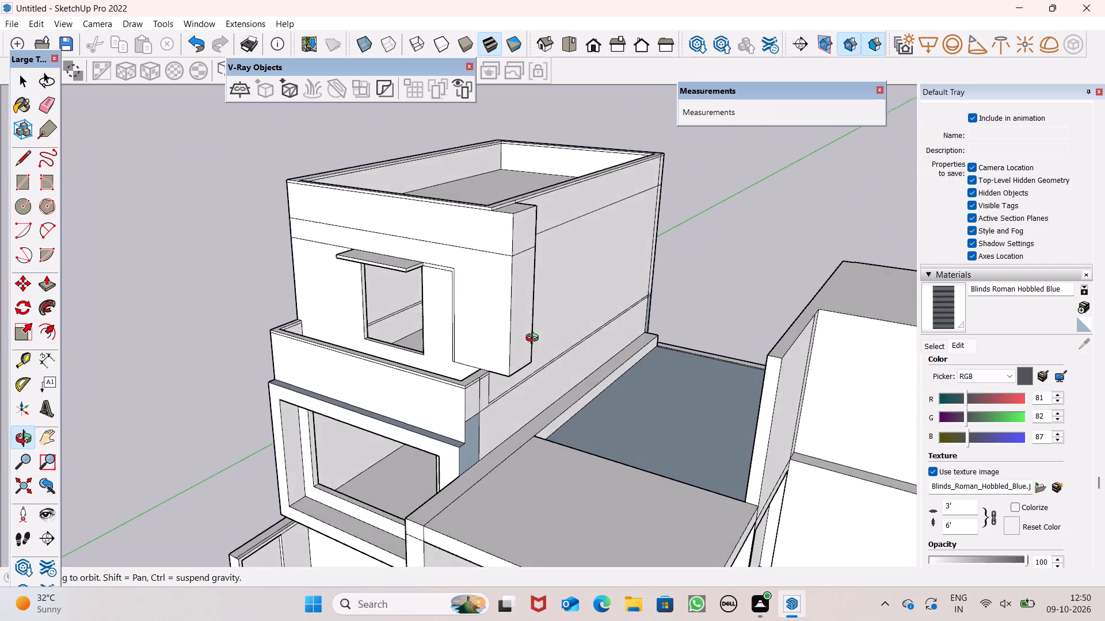
middle_click_drag(535, 339, 582, 348)
scroll(438, 325, "up", 7)
middle_click_drag(512, 378, 722, 359)
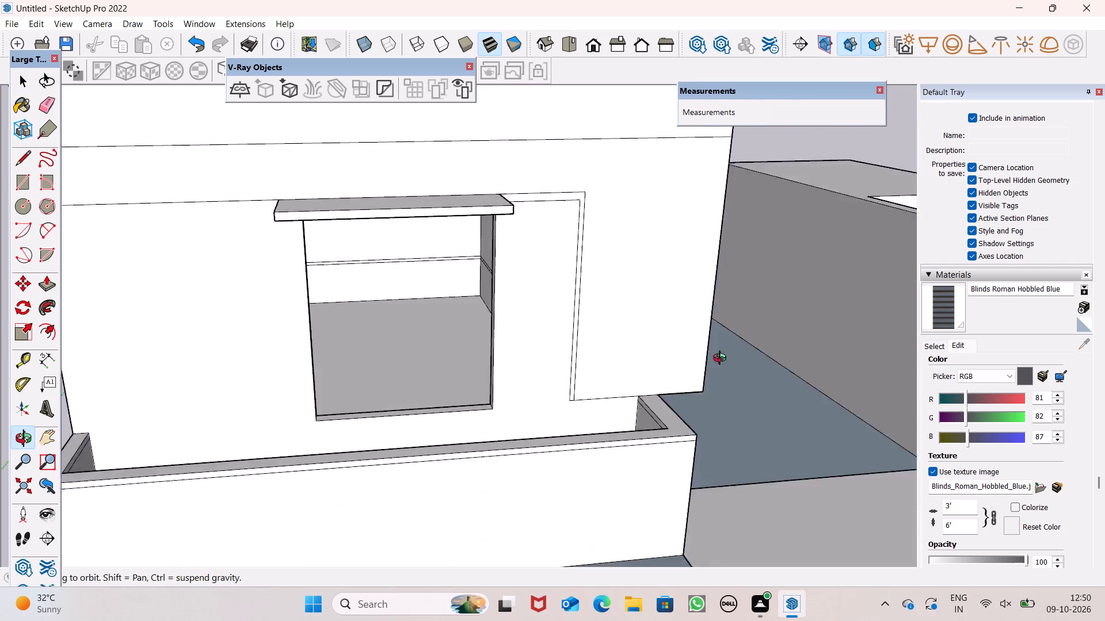
middle_click_drag(722, 359, 932, 347)
scroll(631, 333, "up", 3)
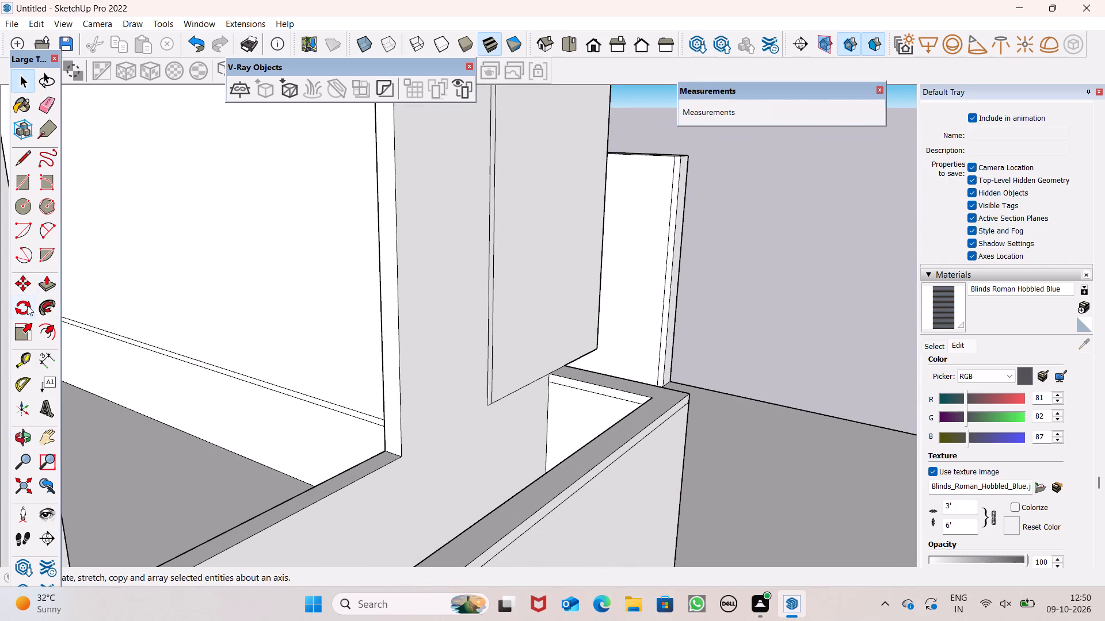
left_click(54, 287)
left_click_drag(384, 274, 390, 274)
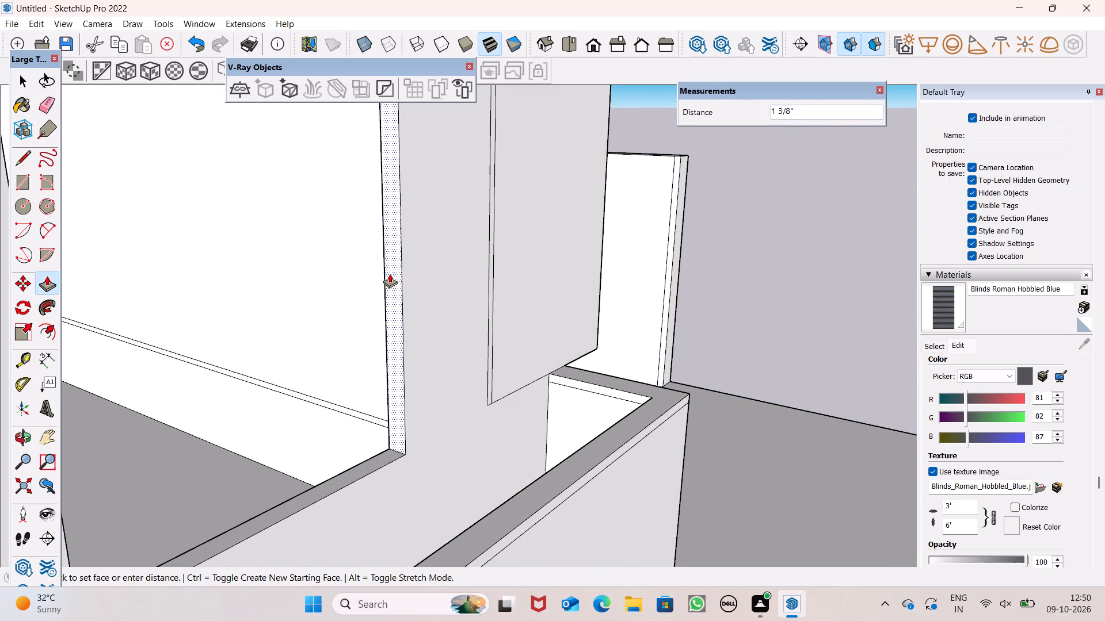
left_click_drag(390, 274, 436, 265)
left_click(436, 265)
scroll(584, 287, "down", 4)
middle_click_drag(586, 316, 557, 334)
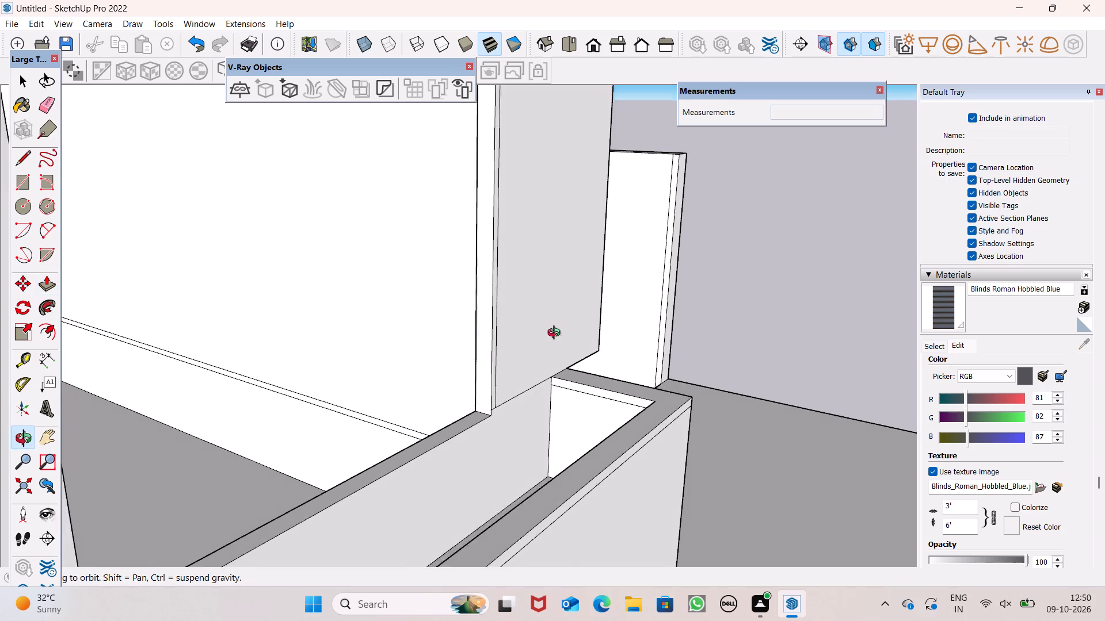
middle_click_drag(557, 334, 455, 367)
scroll(439, 327, "down", 5)
middle_click_drag(380, 344, 324, 348)
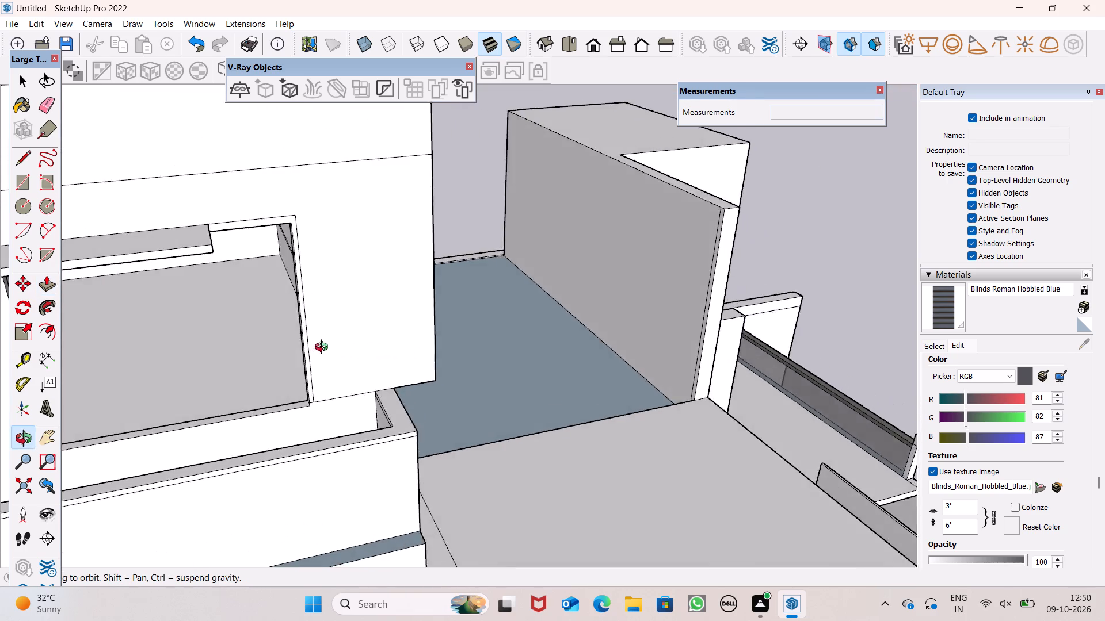
Finish the Push/Pull of the window opening's terrace-side jamb at about 5 3/16", short of the inner outline line.
middle_click_drag(324, 348, 248, 351)
scroll(182, 228, "up", 3)
left_click(235, 247)
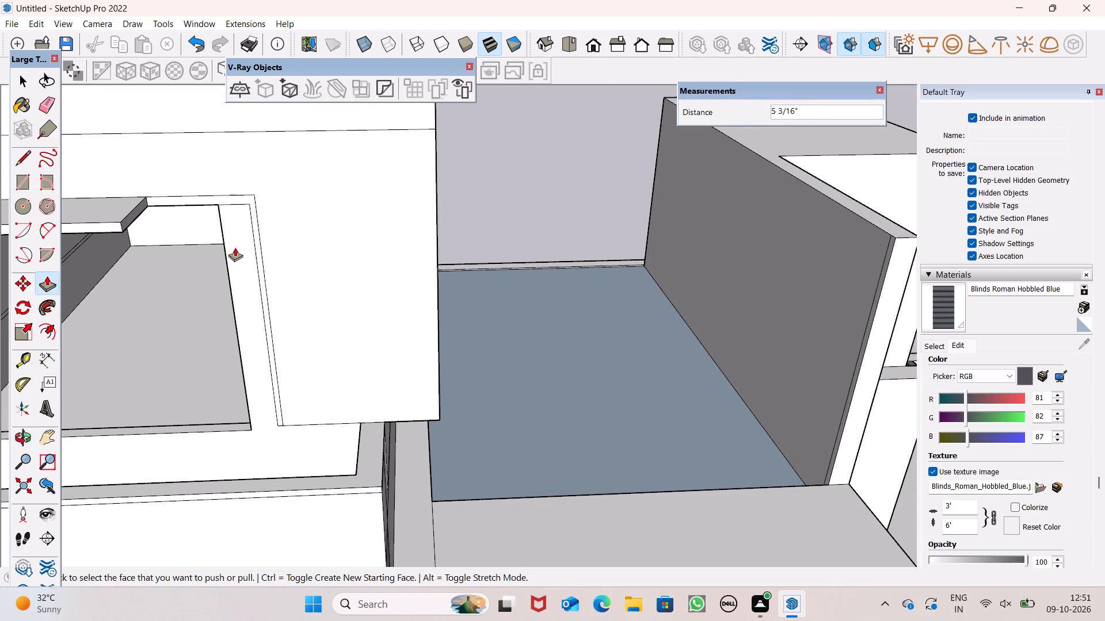
Push/Pull the canopy's terrace-side end toward the corner block and adjust it to line up with the window opening's jamb.
scroll(214, 198, "up", 1)
middle_click_drag(214, 198, 170, 147)
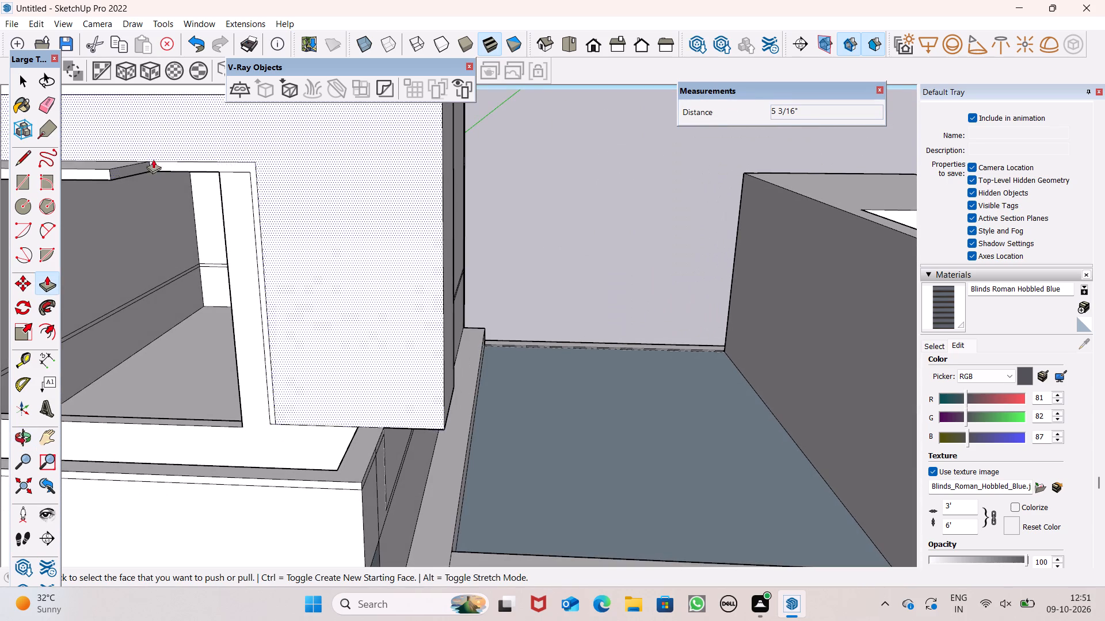
left_click_drag(119, 171, 204, 188)
left_click(197, 188)
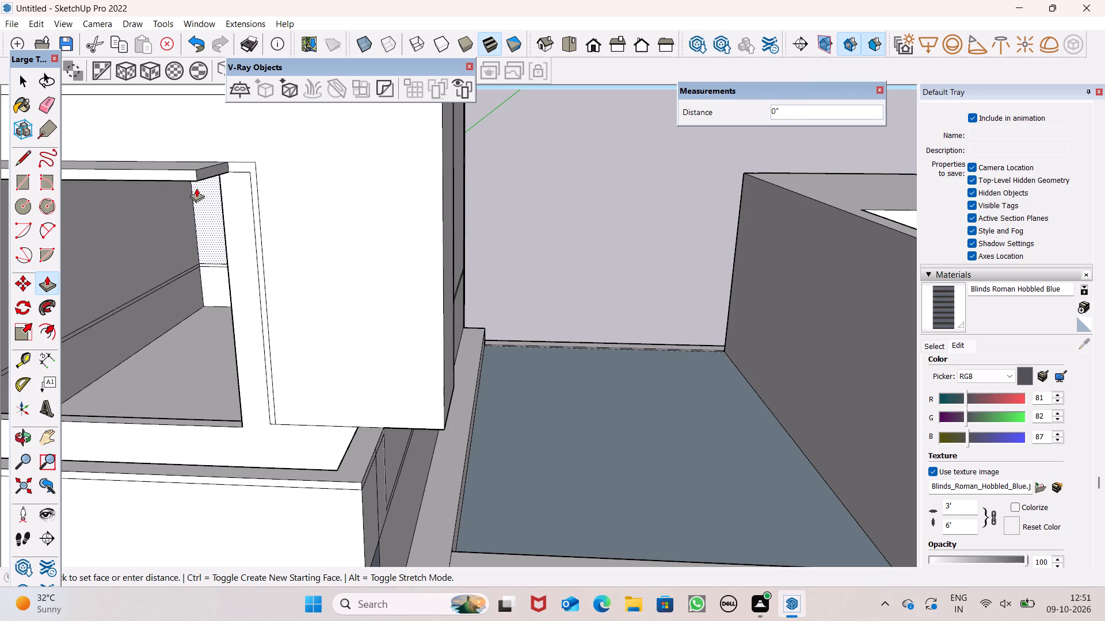
key("ctrl+z")
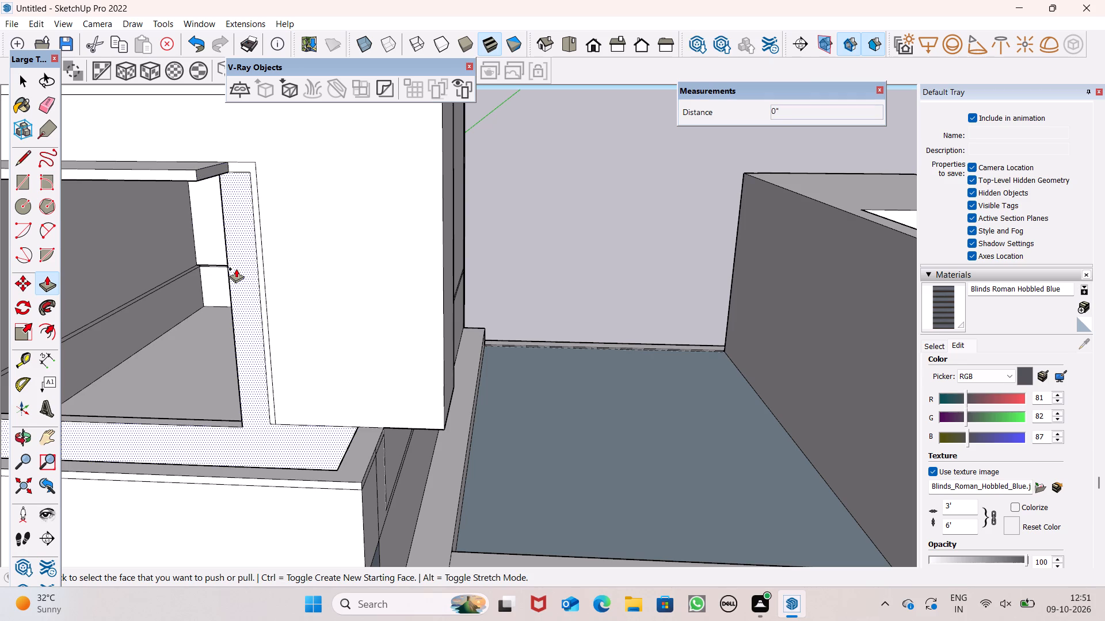
scroll(201, 158, "up", 6)
left_click_drag(218, 175, 201, 175)
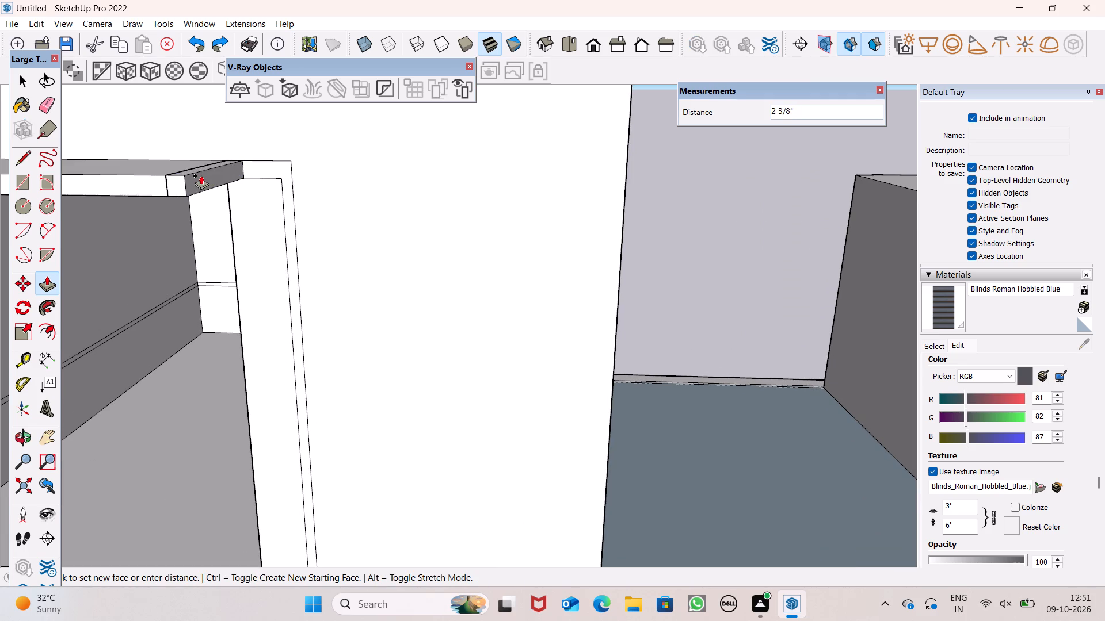
left_click_drag(201, 175, 200, 184)
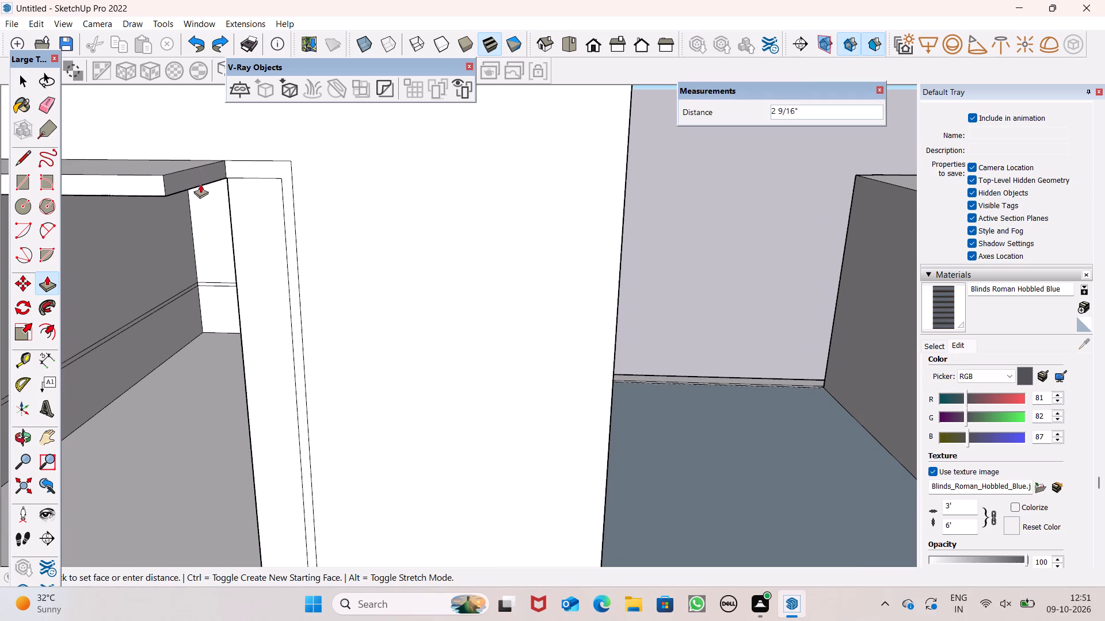
left_click_drag(200, 184, 204, 183)
Erase the inner and outer panel outline lines beside the window, including the short leftover line at the canopy's end.
scroll(287, 151, "down", 2)
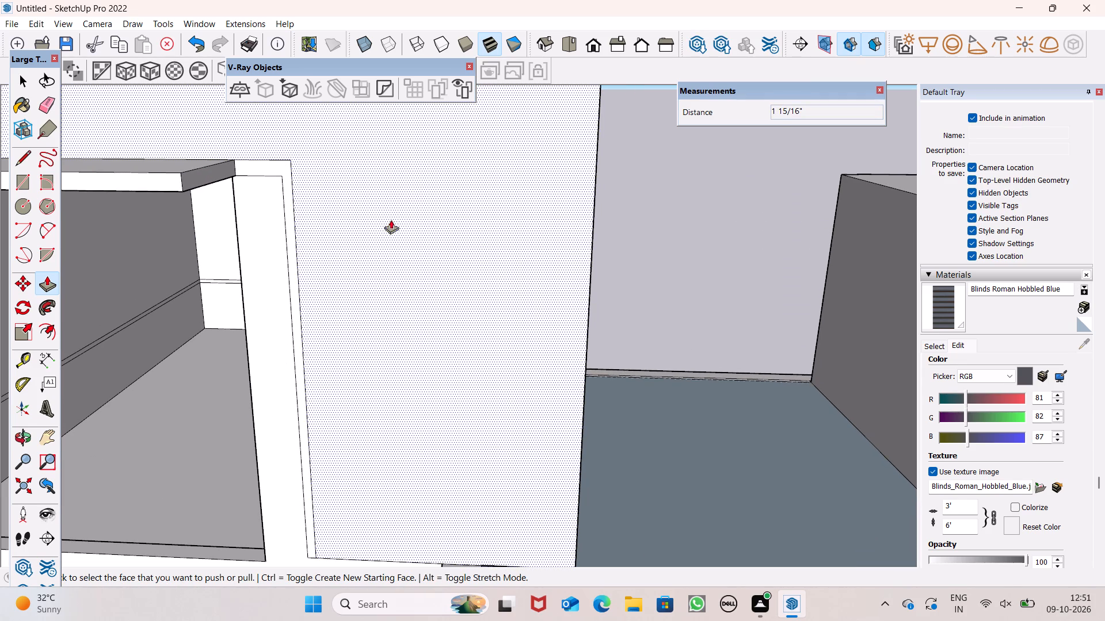
middle_click_drag(374, 225, 403, 389)
scroll(368, 346, "up", 2)
scroll(414, 279, "down", 3)
middle_click_drag(393, 331, 435, 286)
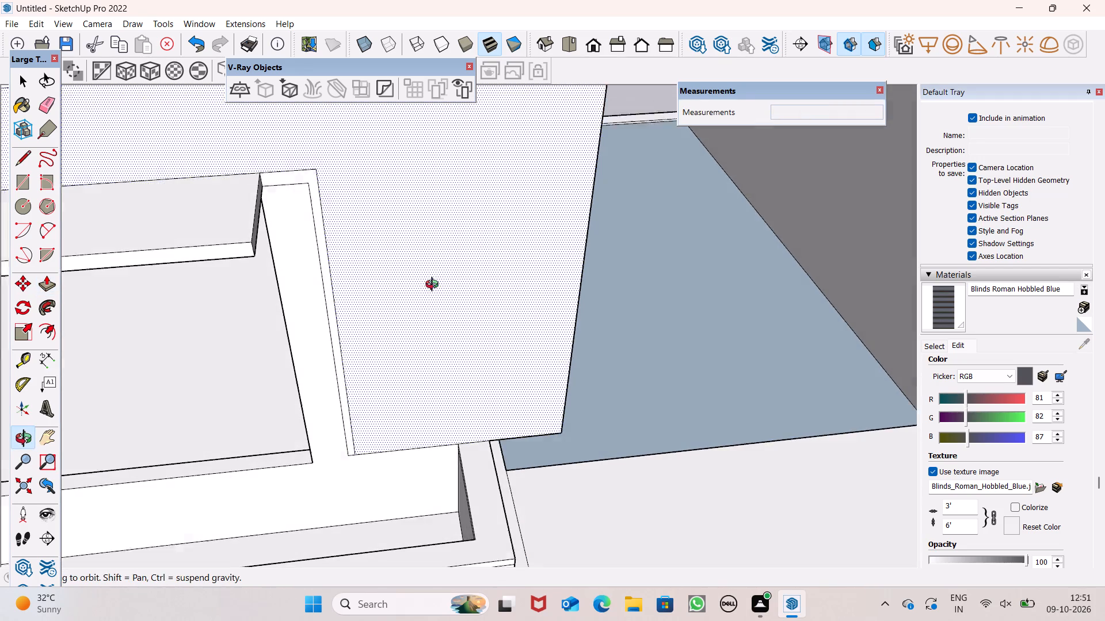
middle_click_drag(435, 286, 435, 282)
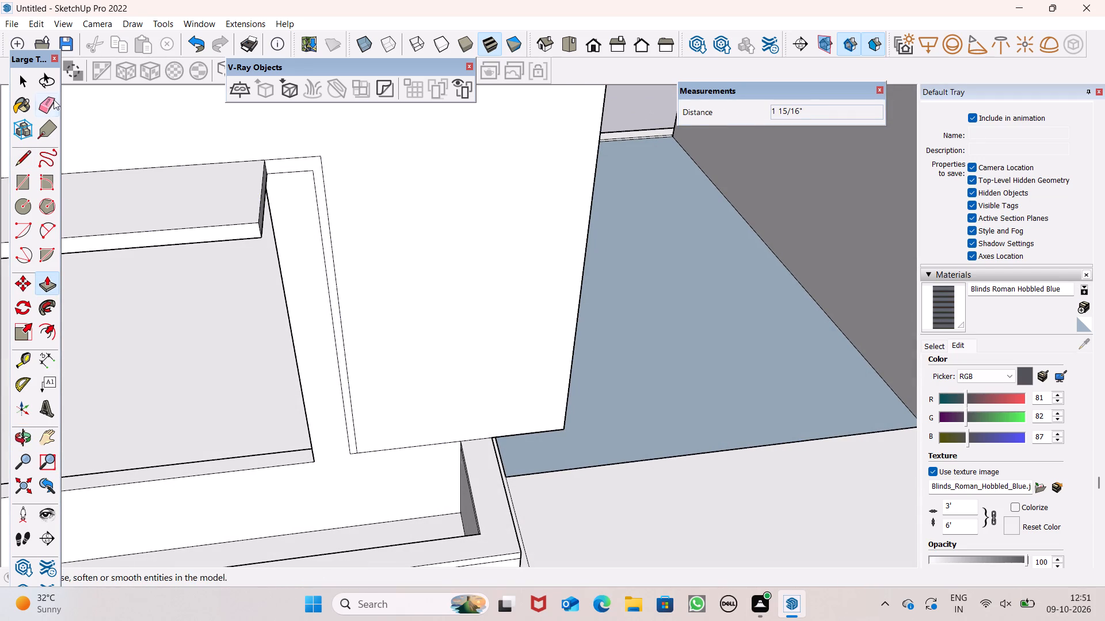
left_click(54, 99)
left_click_drag(308, 170, 335, 228)
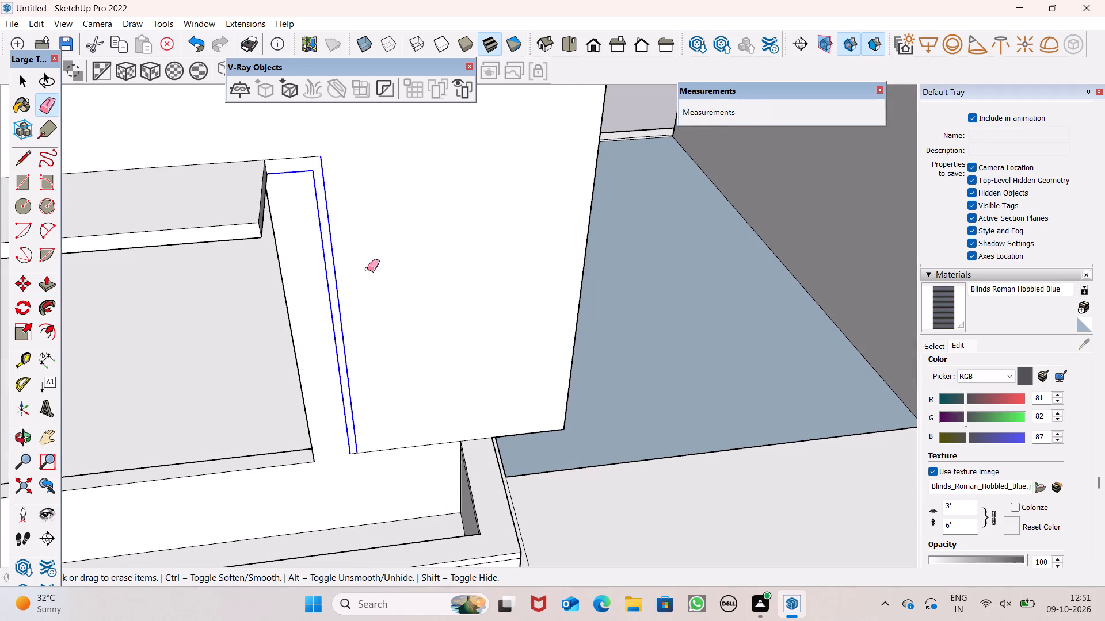
left_click_drag(380, 417, 396, 457)
scroll(526, 377, "down", 5)
middle_click_drag(540, 392, 417, 327)
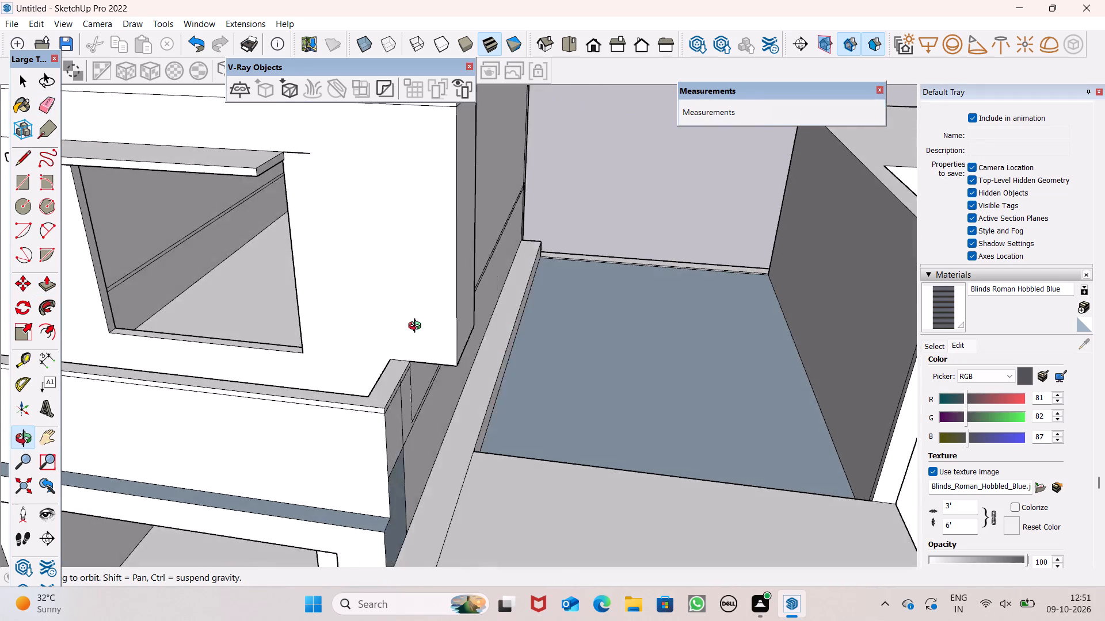
middle_click_drag(417, 327, 414, 292)
scroll(415, 293, "down", 4)
scroll(414, 297, "up", 1)
scroll(337, 200, "up", 4)
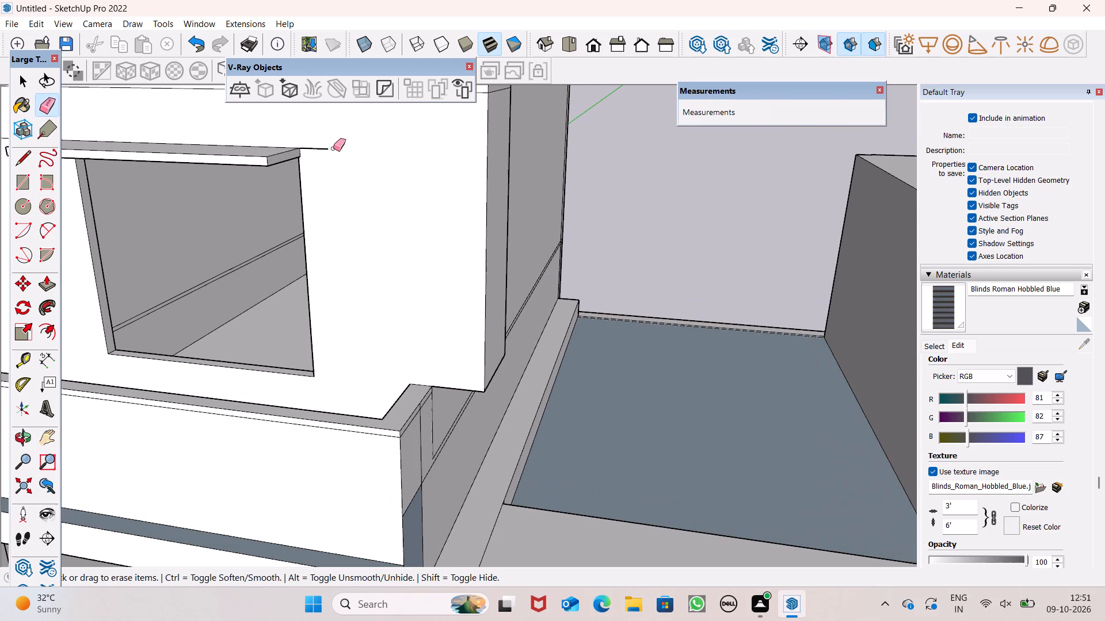
left_click_drag(319, 141, 316, 160)
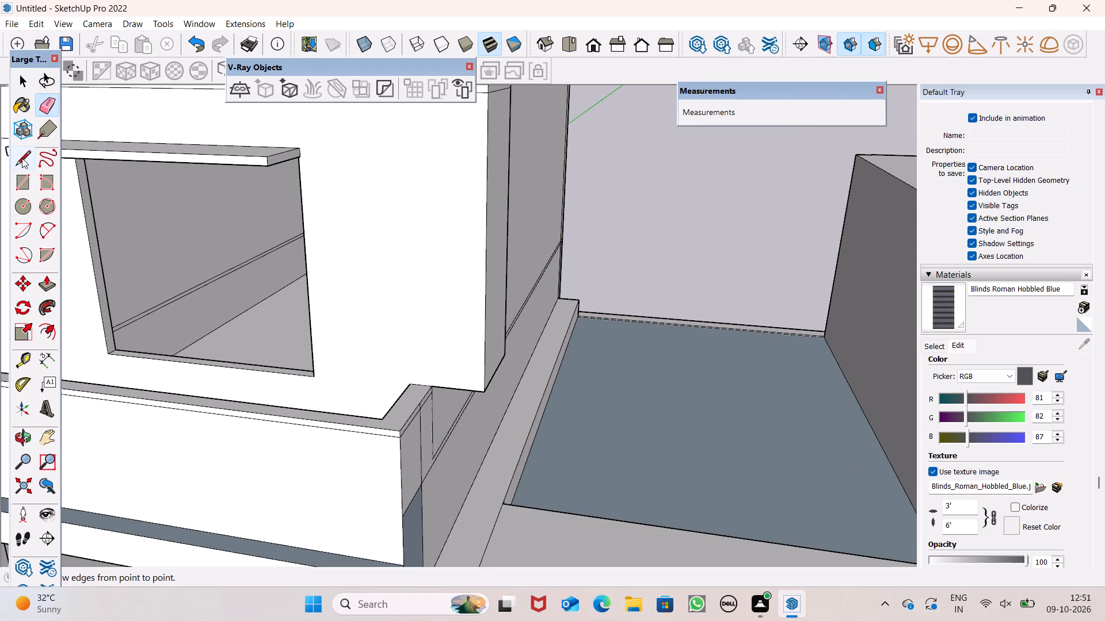
Draw a new panel outline about 3' 4" across from the canopy's terrace-side end and about 6' down to the corner block's lower edge.
double_click(22, 158)
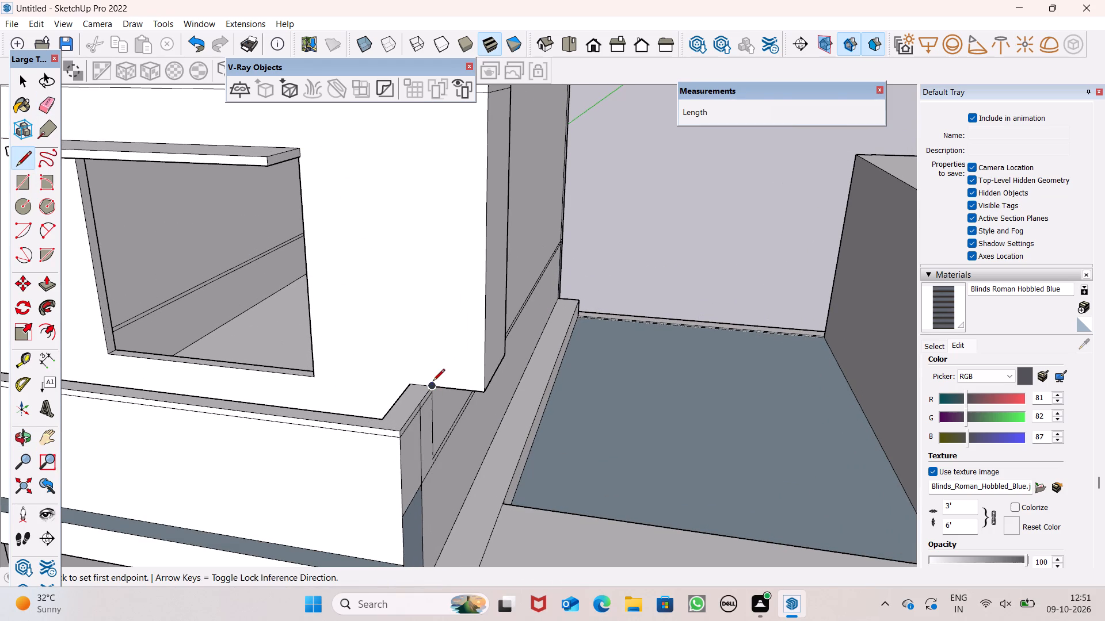
left_click(300, 147)
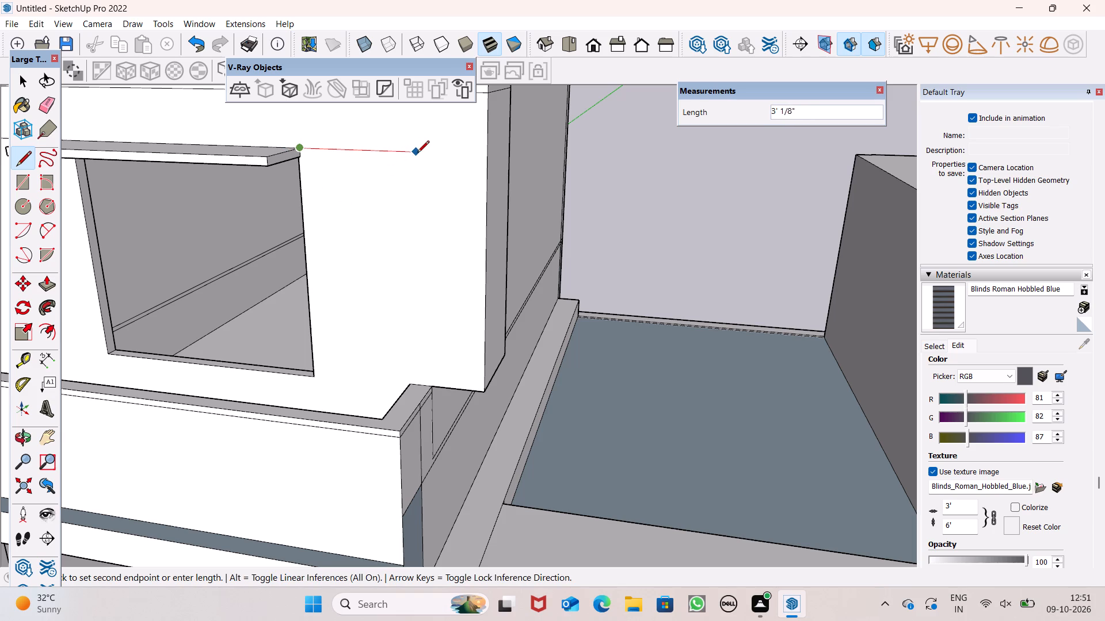
left_click(423, 155)
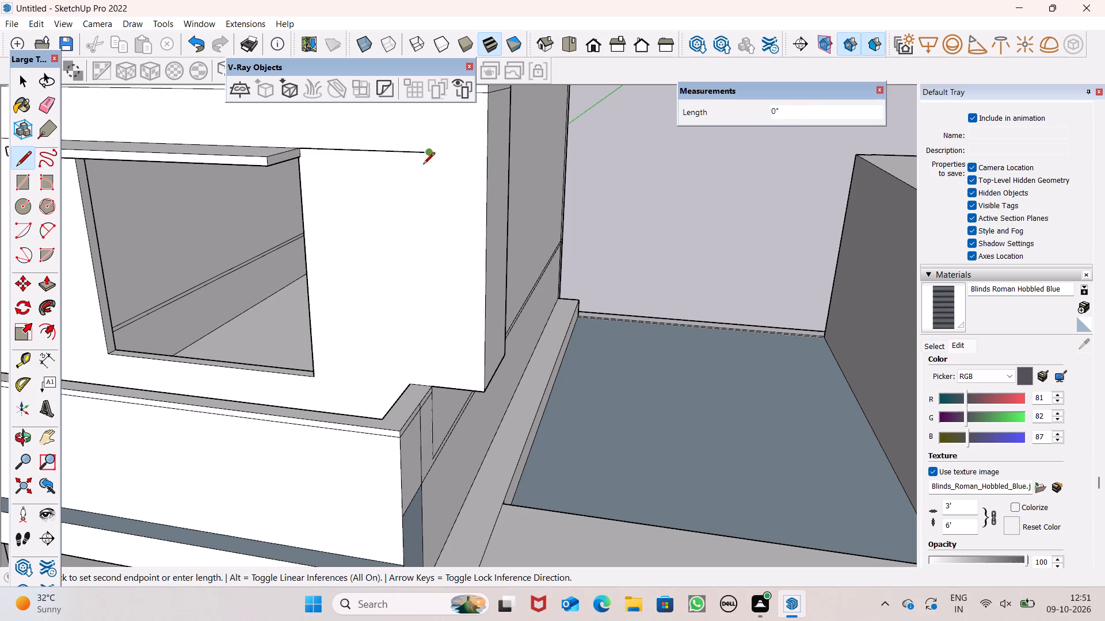
left_click(426, 389)
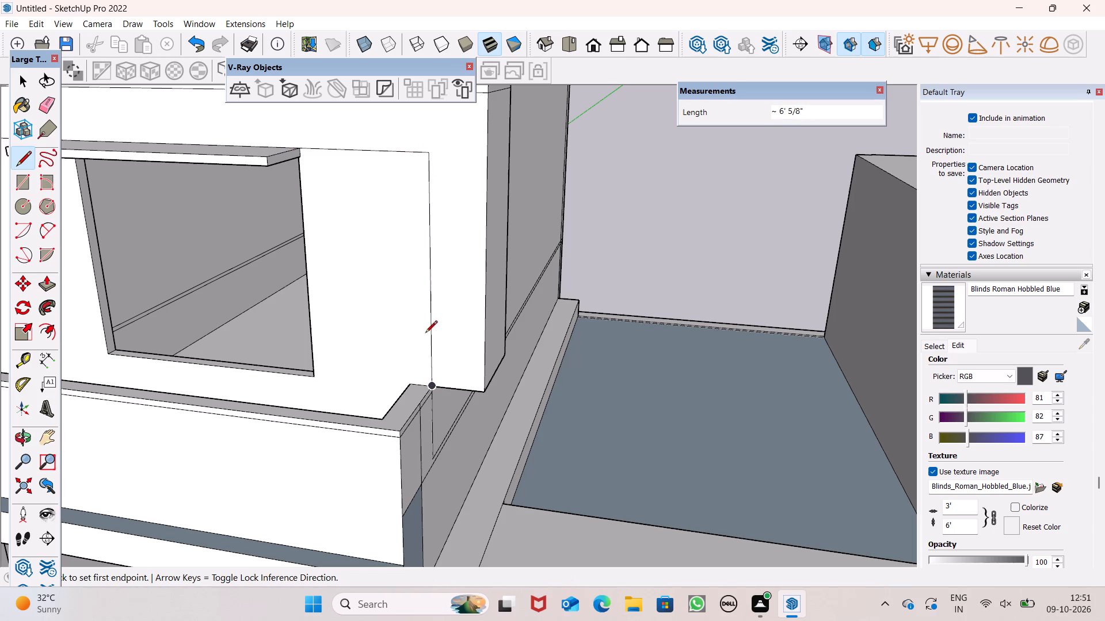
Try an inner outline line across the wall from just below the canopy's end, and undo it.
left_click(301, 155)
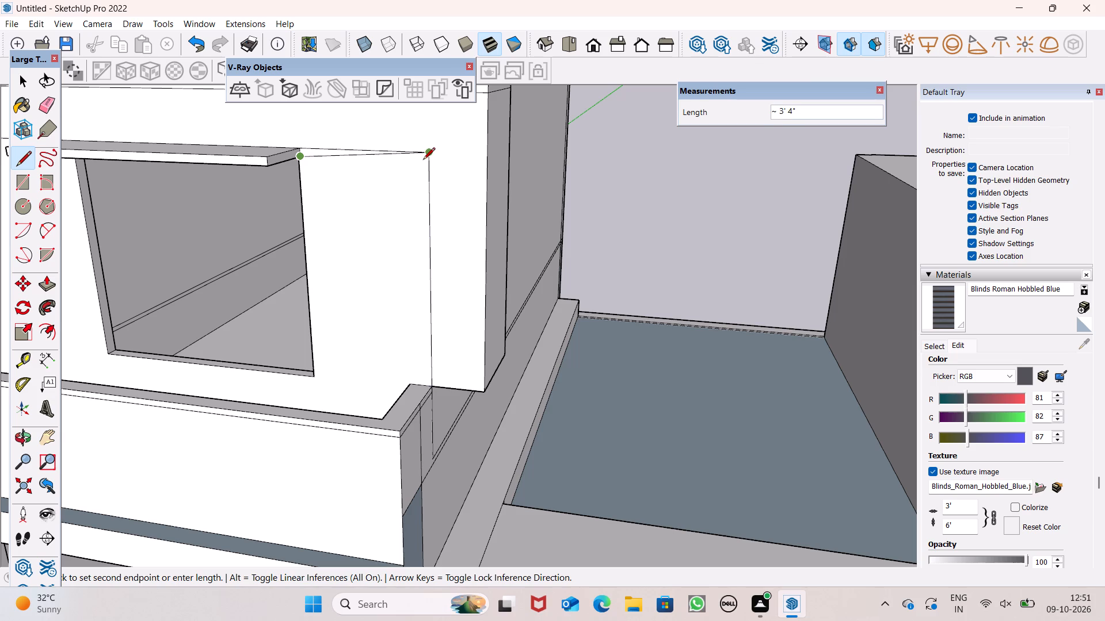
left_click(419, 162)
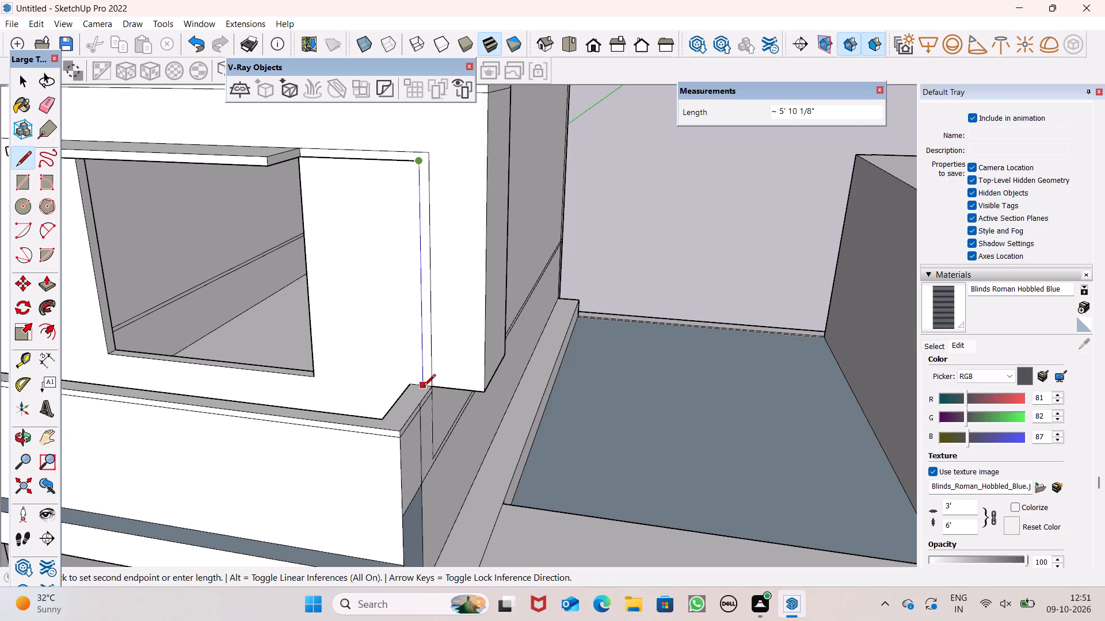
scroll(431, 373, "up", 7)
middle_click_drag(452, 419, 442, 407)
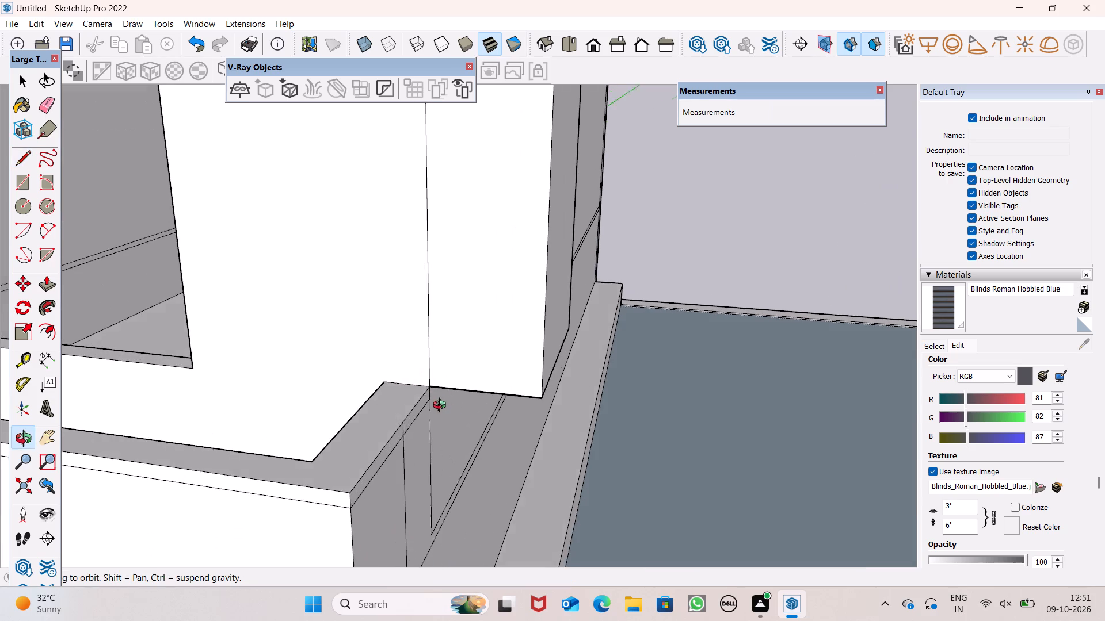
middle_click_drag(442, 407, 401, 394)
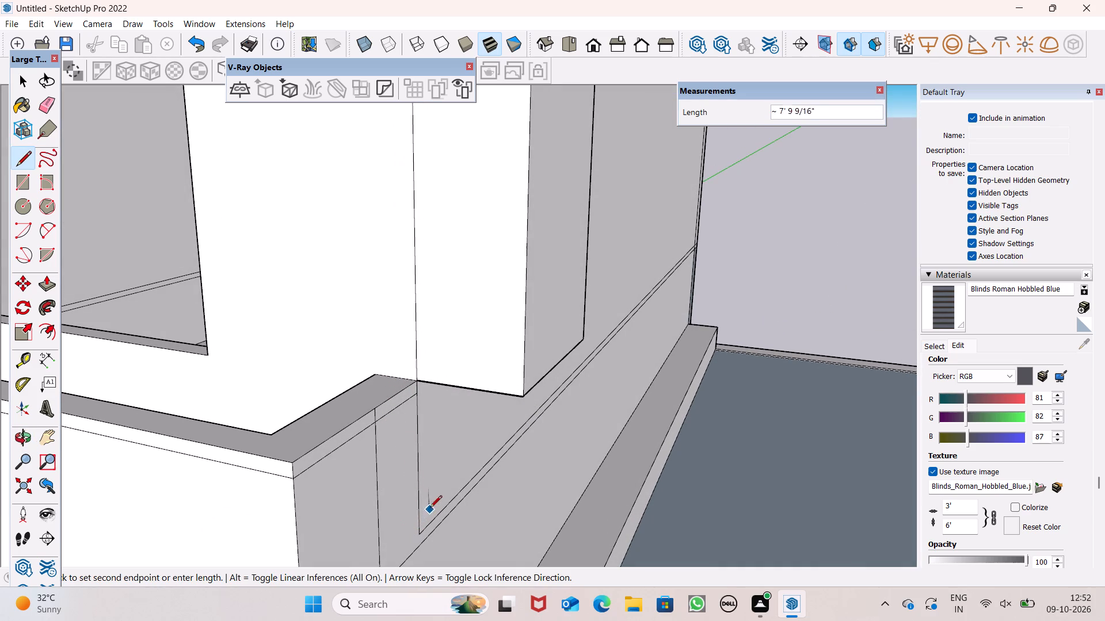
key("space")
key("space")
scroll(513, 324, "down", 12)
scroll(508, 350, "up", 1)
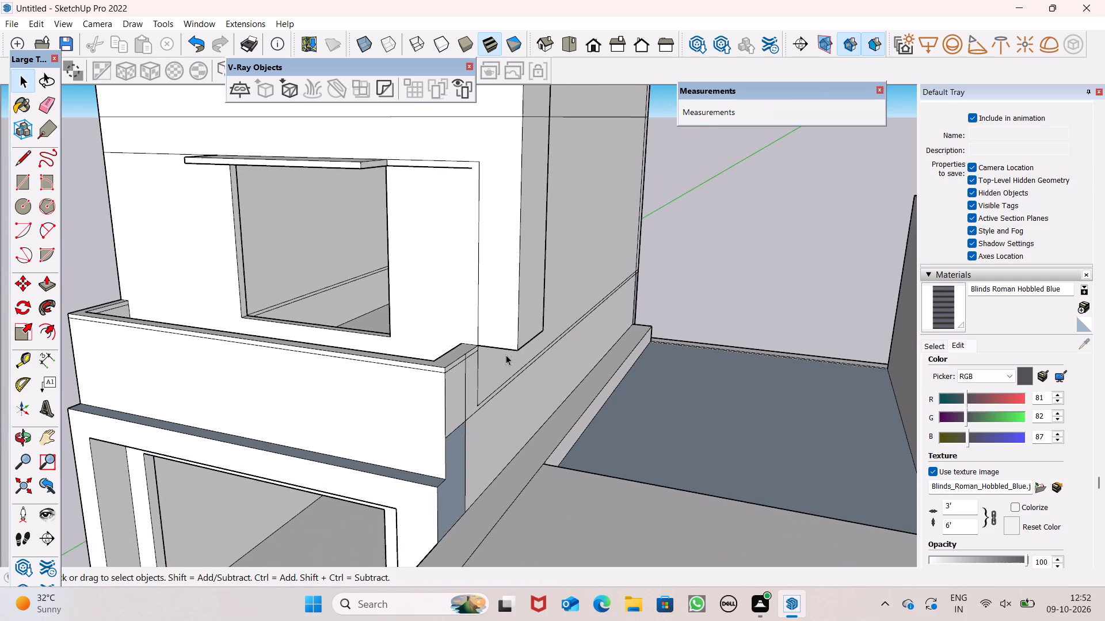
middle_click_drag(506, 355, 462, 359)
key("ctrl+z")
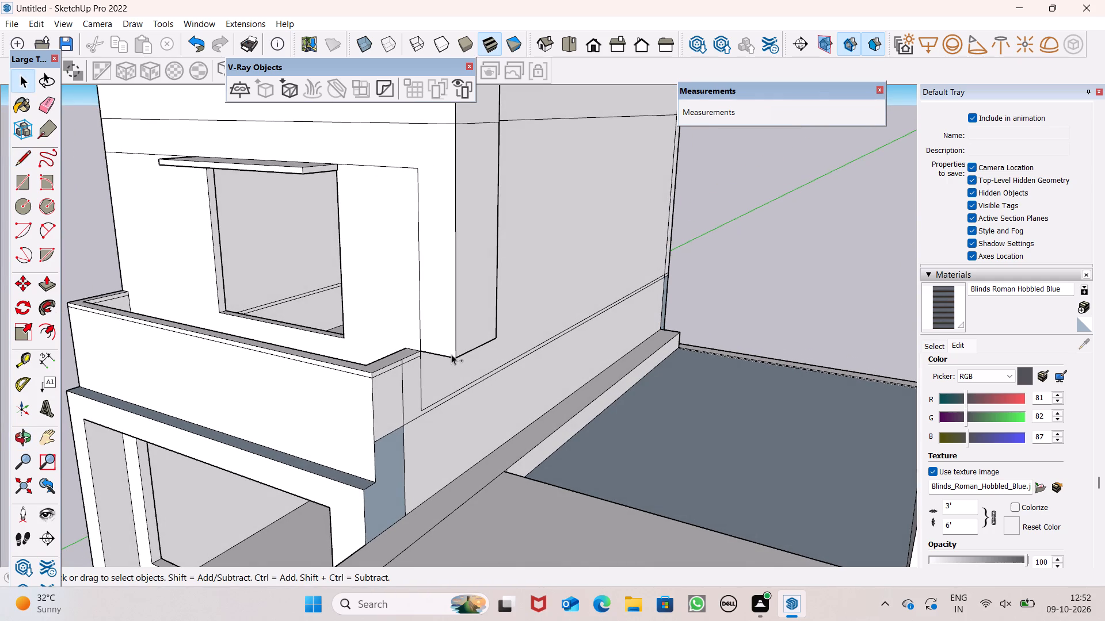
Draw a short line outward from the side wall outline's bottom corner, and a parallel vertical about 2' 2" up to the parapet's top.
left_click(22, 161)
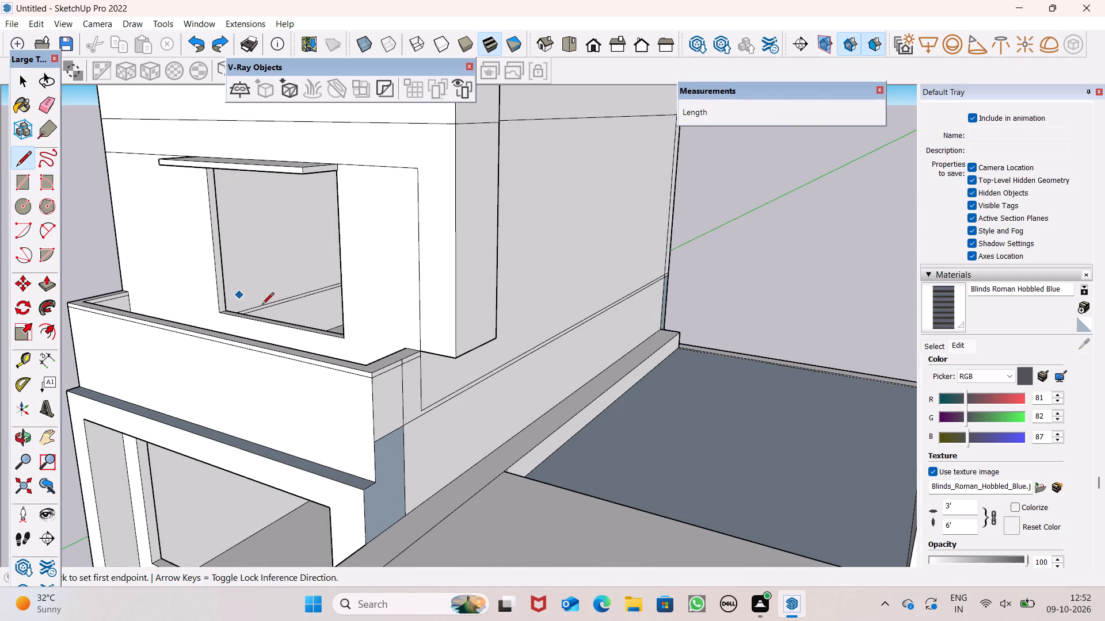
scroll(401, 400, "up", 11)
scroll(429, 396, "down", 1)
scroll(429, 396, "up", 2)
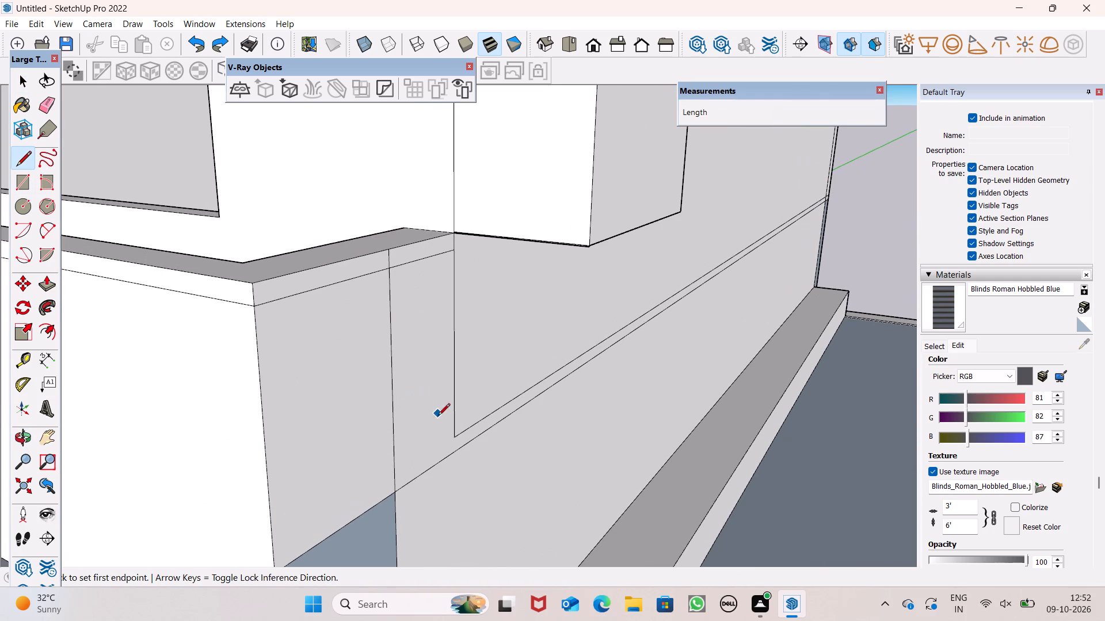
left_click_drag(455, 436, 449, 442)
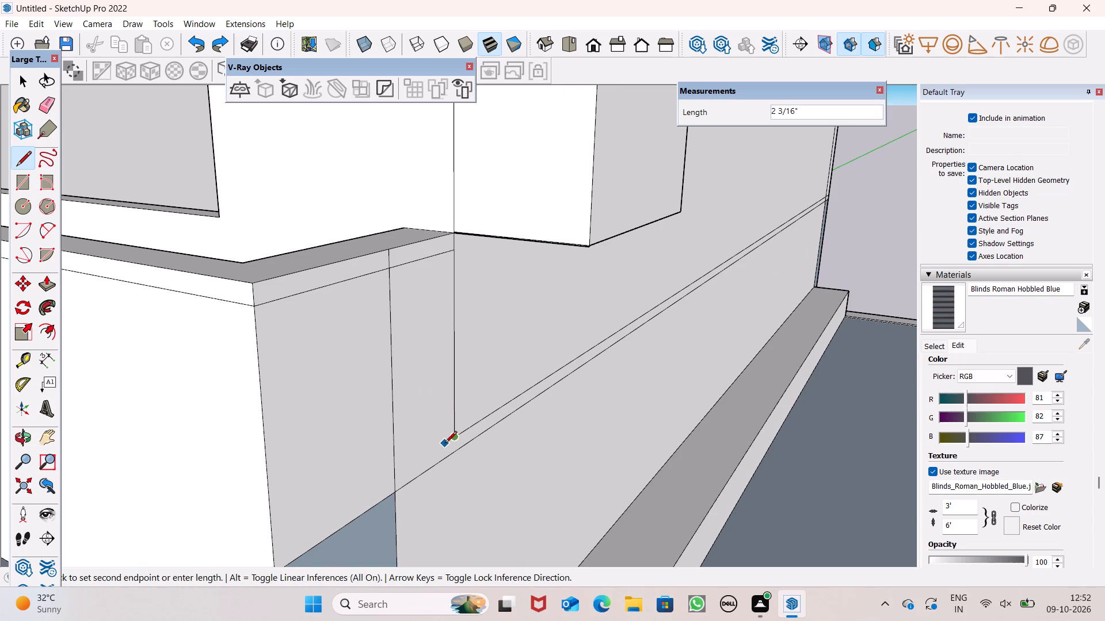
left_click(441, 447)
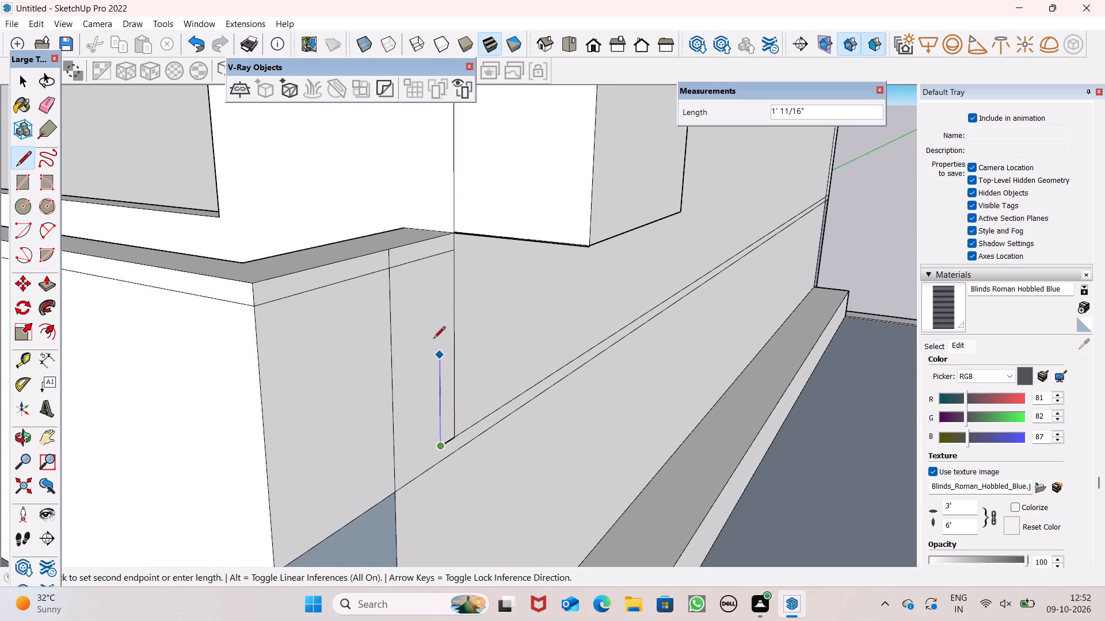
double_click(433, 241)
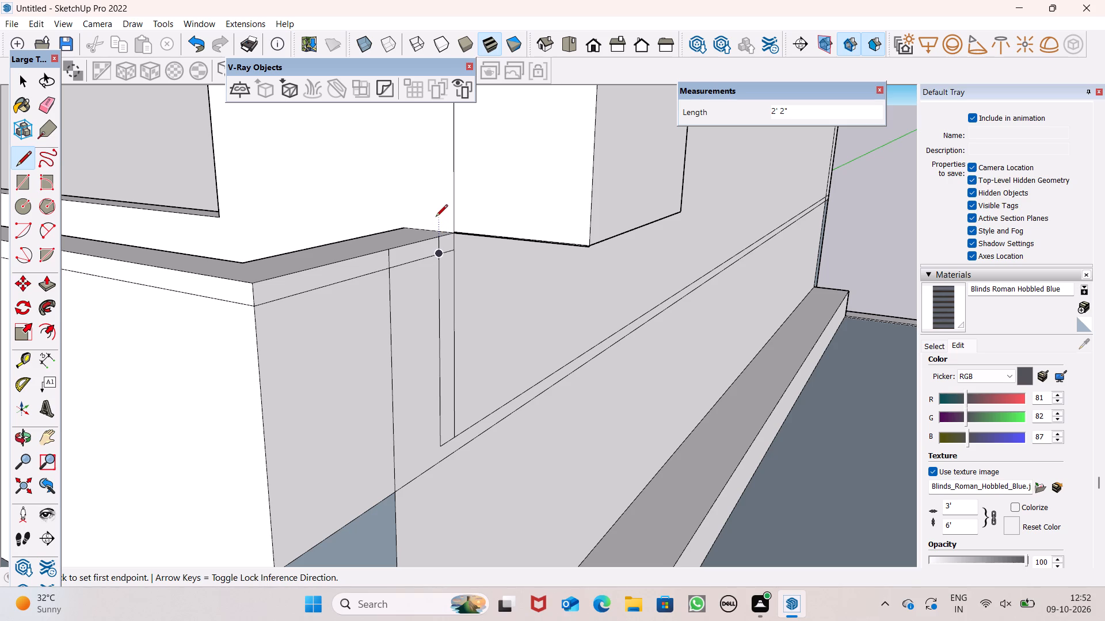
Continue the inner line about 5' 10" up the front wall, just inside the outer outline, and join it across to the canopy's end.
left_click_drag(436, 236, 437, 228)
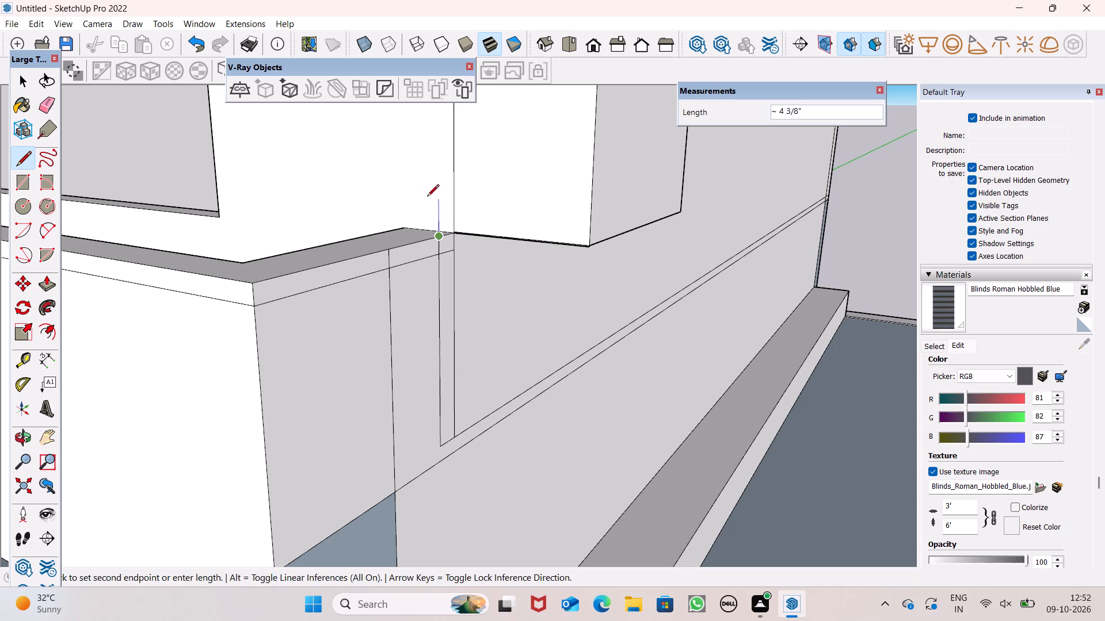
scroll(430, 151, "down", 17)
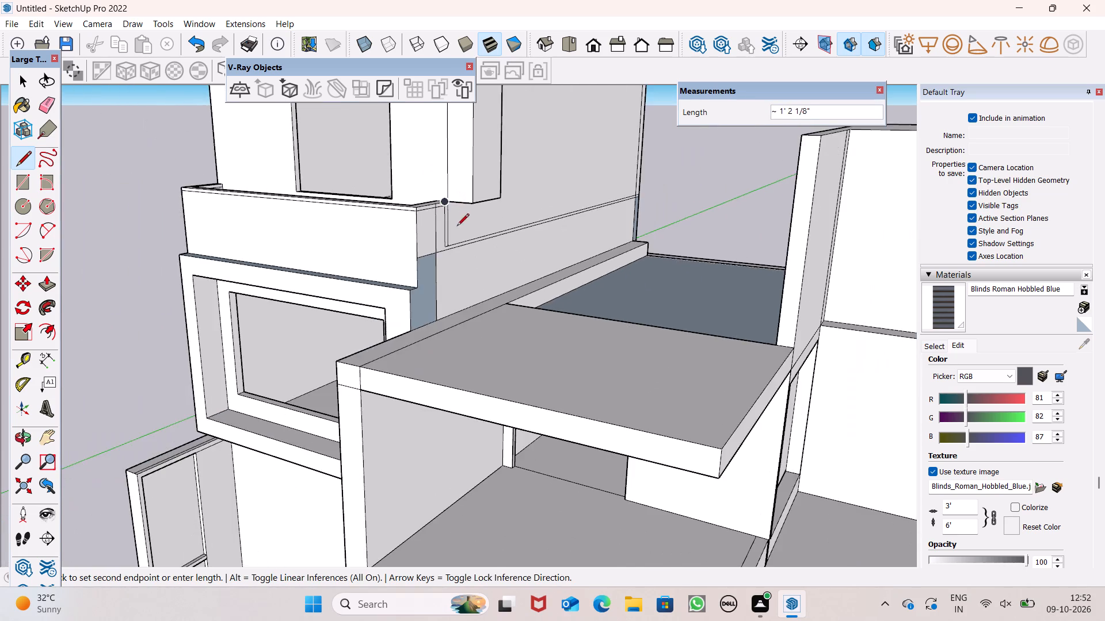
scroll(460, 217, "down", 7)
scroll(445, 155, "up", 10)
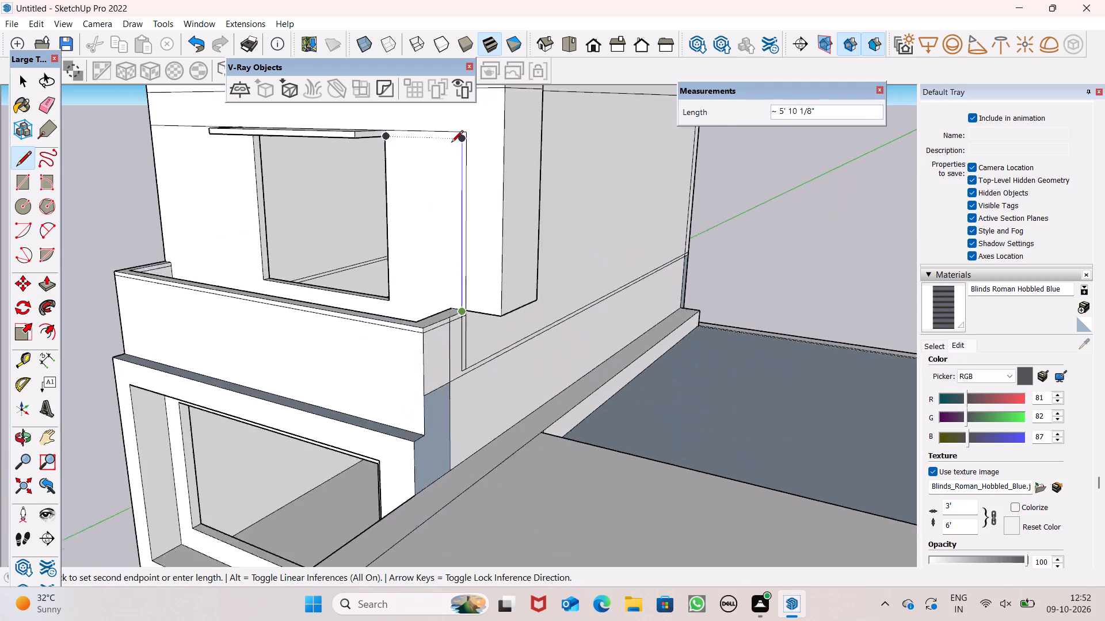
scroll(451, 143, "up", 7)
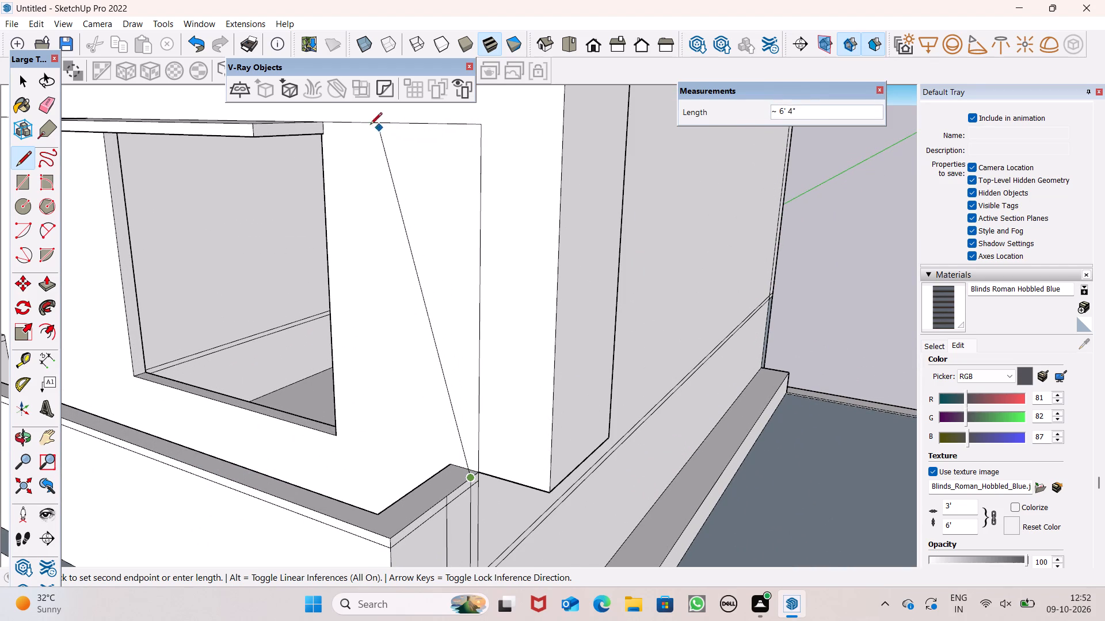
left_click(469, 142)
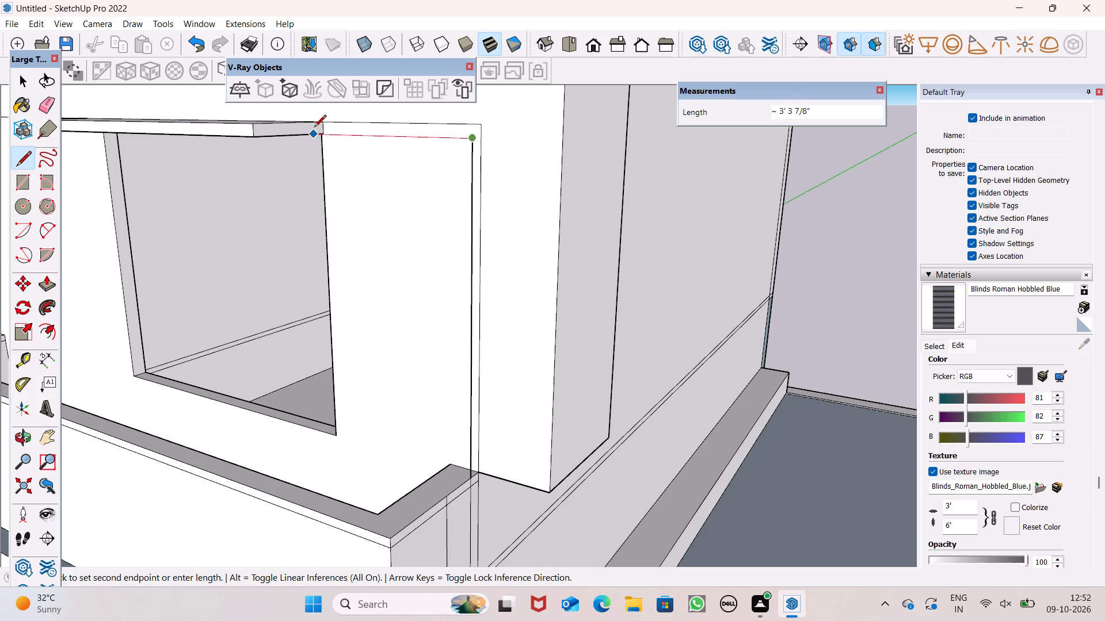
left_click(323, 129)
scroll(428, 171, "up", 1)
key("space")
scroll(430, 168, "down", 2)
middle_click_drag(466, 158, 509, 142)
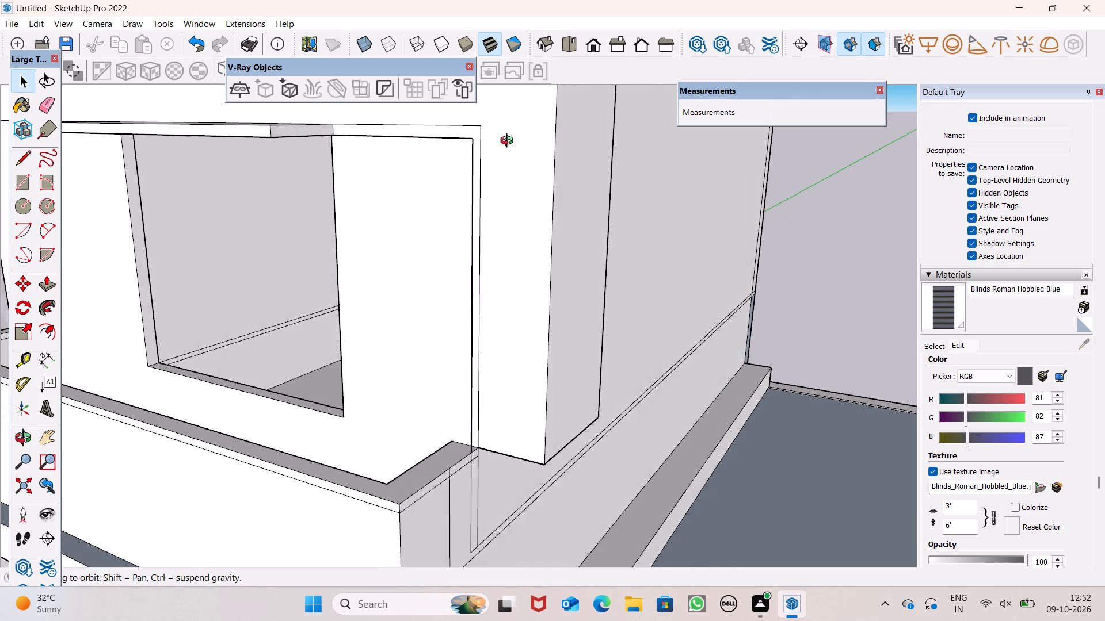
middle_click_drag(509, 142, 578, 109)
scroll(534, 137, "down", 5)
scroll(477, 126, "up", 10)
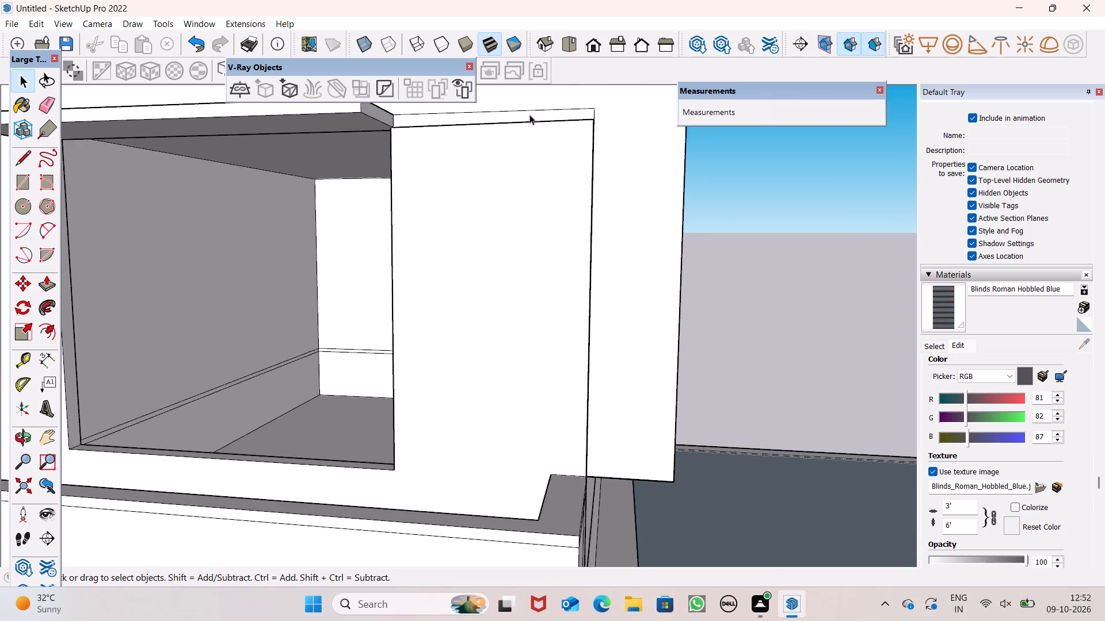
Push the window jamb's narrow side face below the canopy about 13/16" toward the canopy's end.
scroll(529, 114, "up", 5)
middle_click_drag(569, 116, 533, 198)
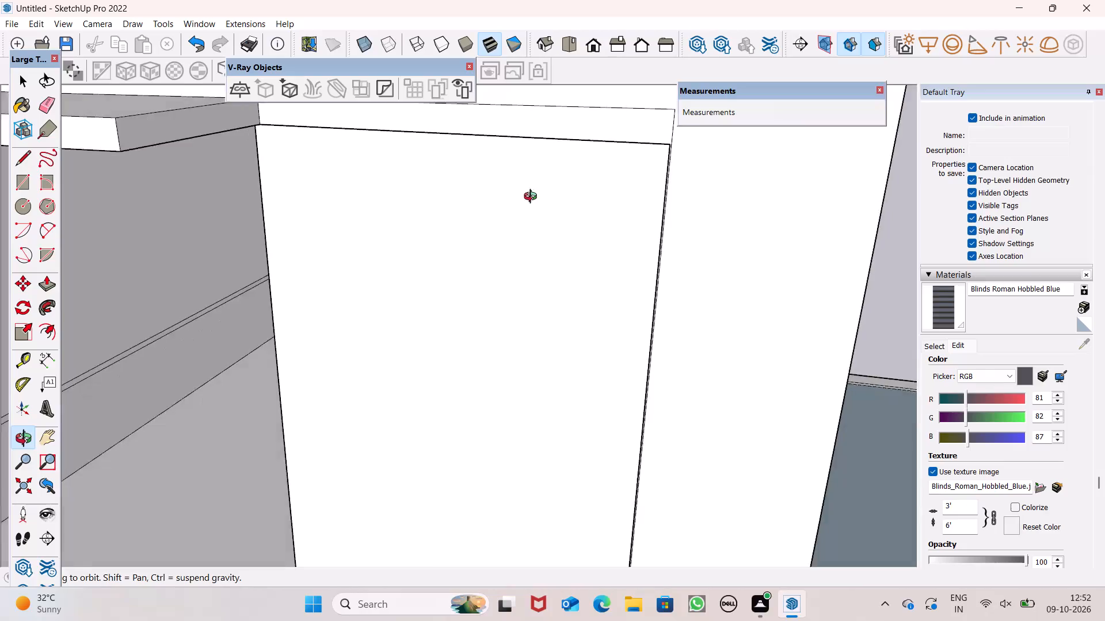
middle_click_drag(533, 198, 466, 241)
scroll(428, 160, "up", 4)
scroll(307, 217, "down", 7)
scroll(296, 121, "up", 4)
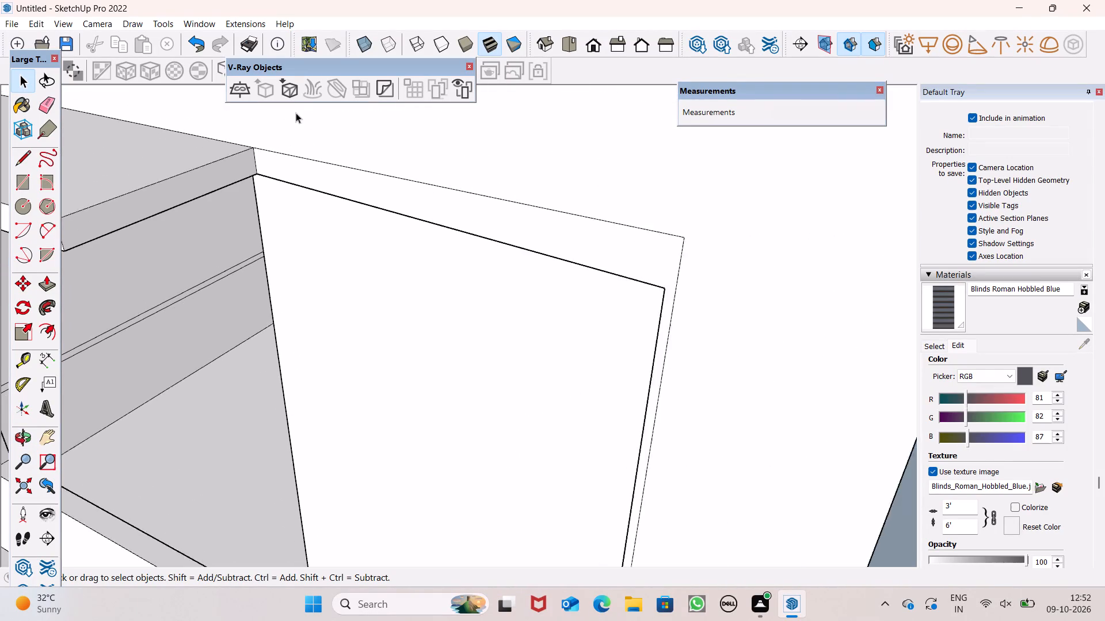
scroll(296, 113, "up", 9)
middle_click_drag(244, 221, 491, 63)
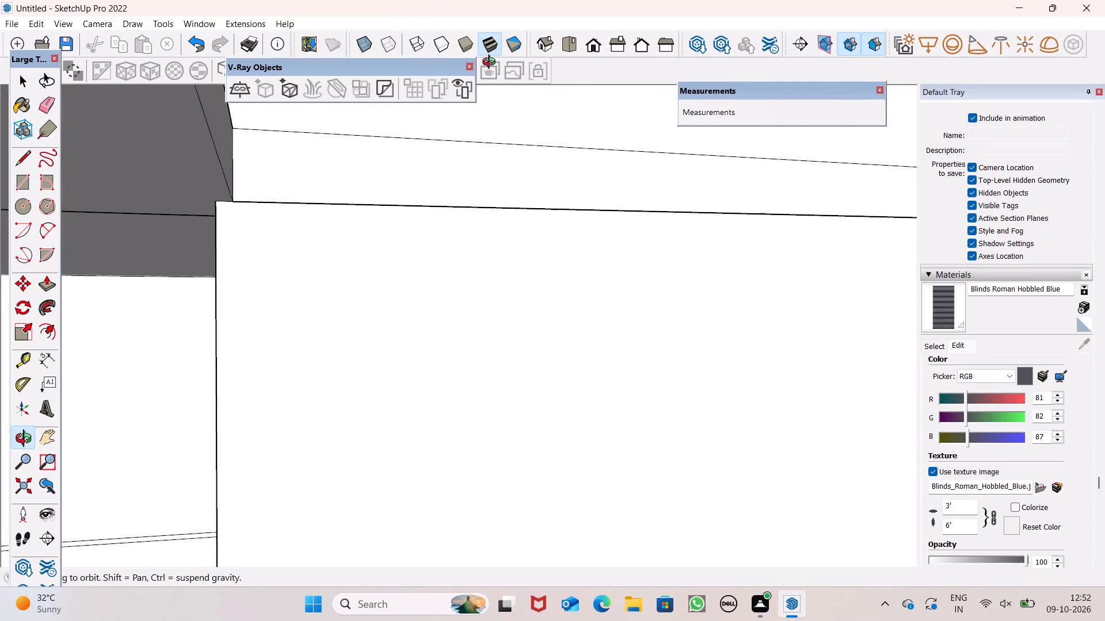
middle_click_drag(491, 63, 497, 63)
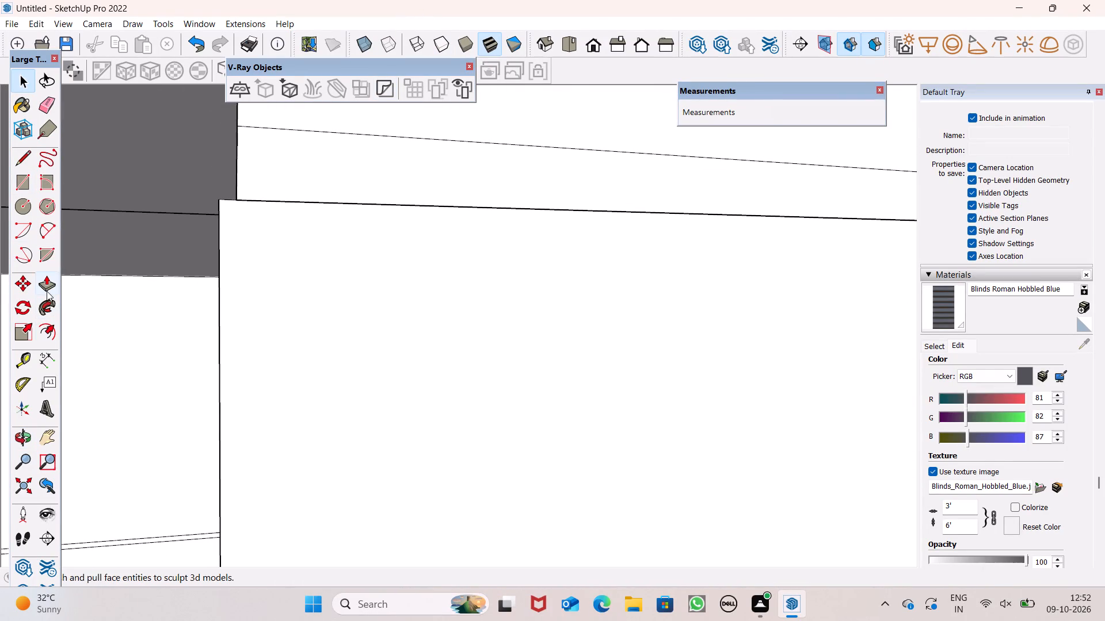
left_click(47, 290)
middle_click(325, 331)
scroll(326, 331, "up", 1)
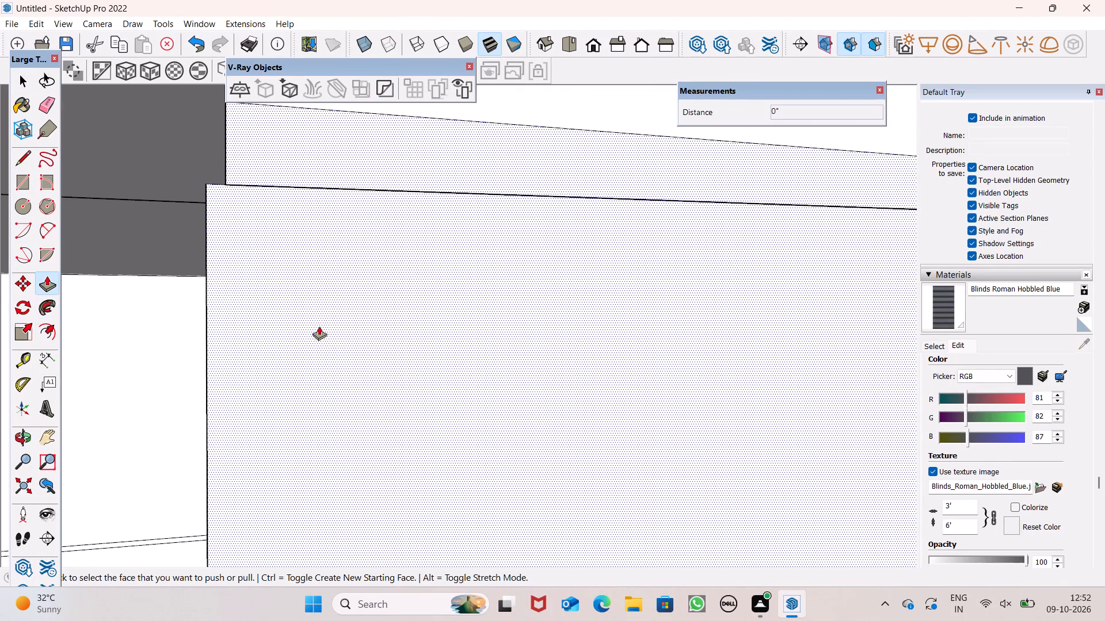
middle_click_drag(319, 326, 428, 377)
left_click_drag(182, 280, 199, 278)
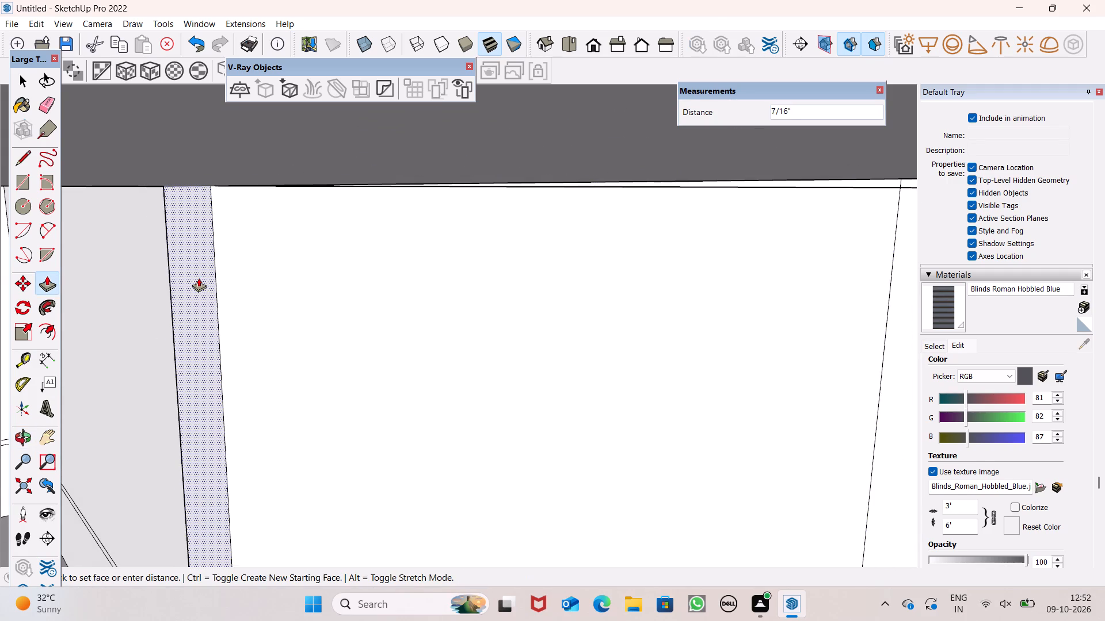
left_click_drag(199, 278, 211, 277)
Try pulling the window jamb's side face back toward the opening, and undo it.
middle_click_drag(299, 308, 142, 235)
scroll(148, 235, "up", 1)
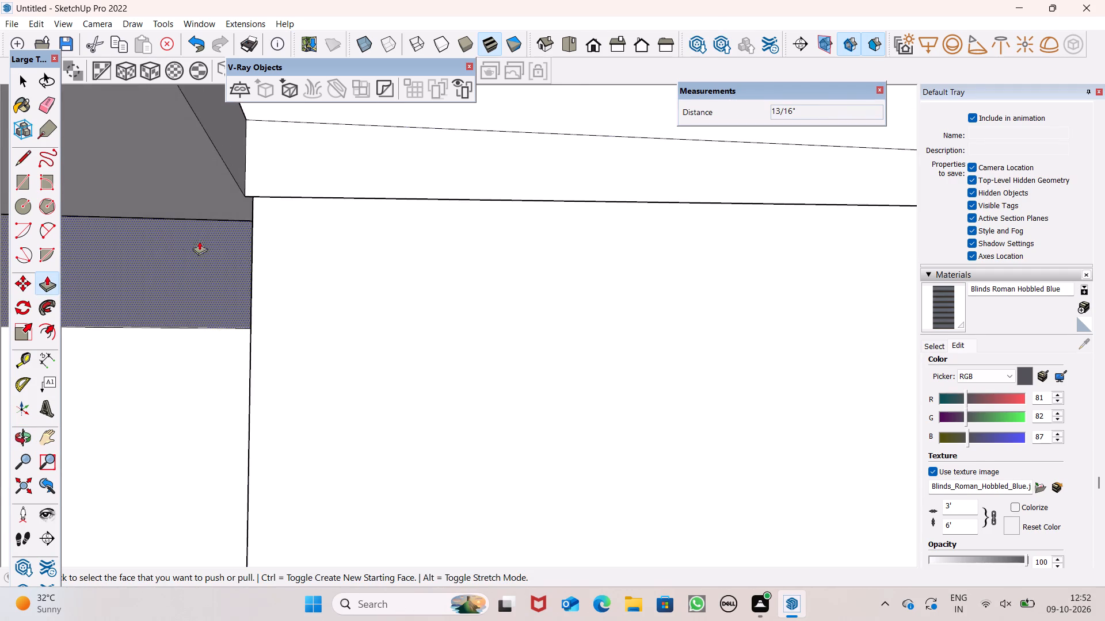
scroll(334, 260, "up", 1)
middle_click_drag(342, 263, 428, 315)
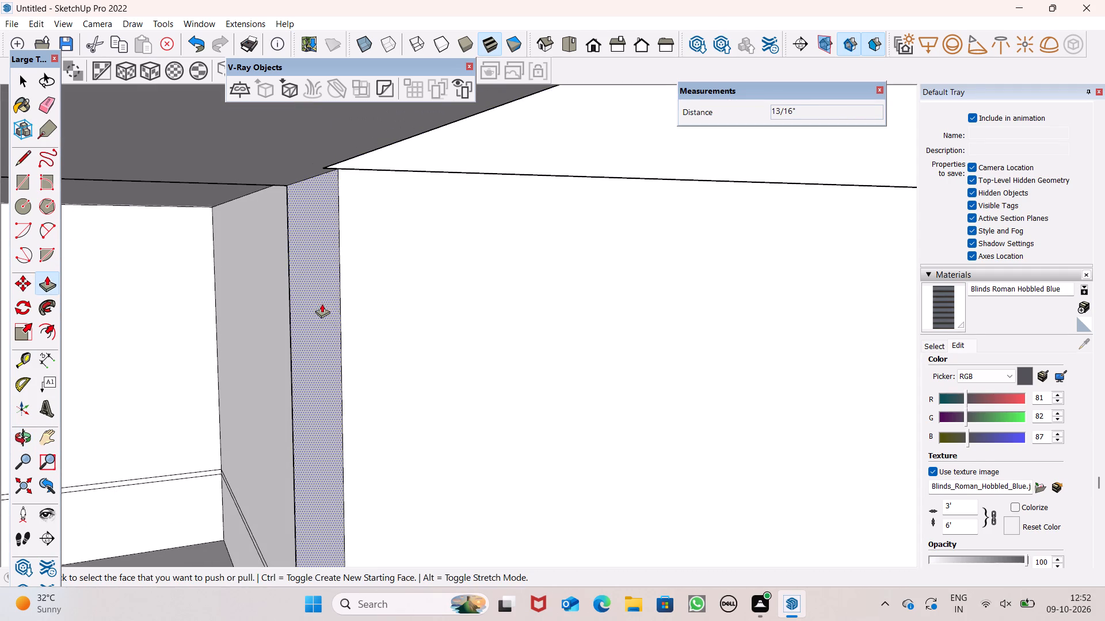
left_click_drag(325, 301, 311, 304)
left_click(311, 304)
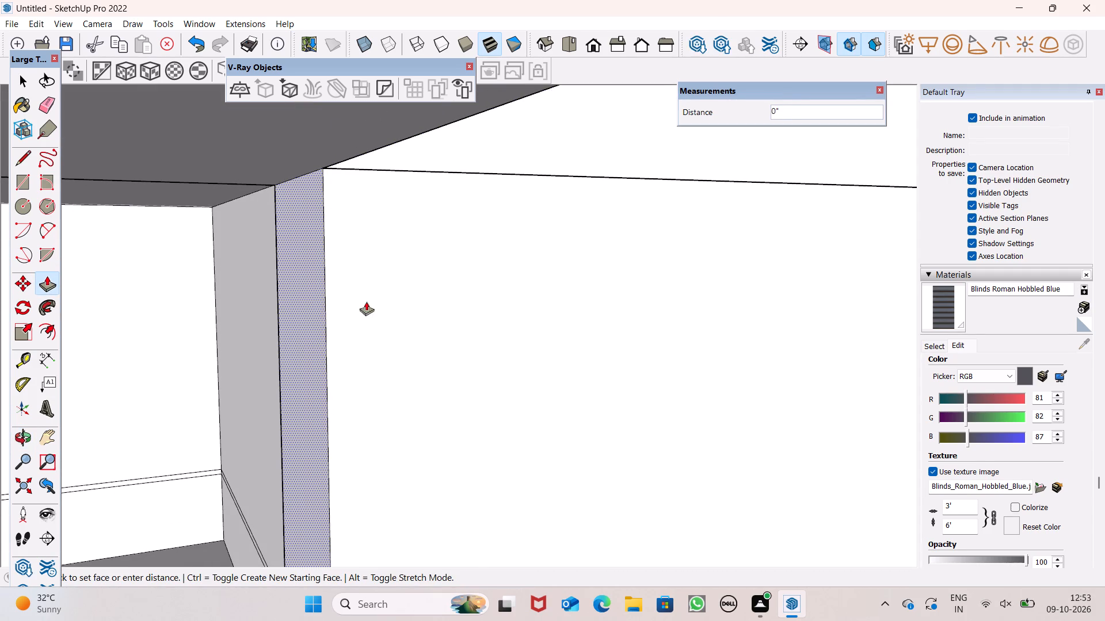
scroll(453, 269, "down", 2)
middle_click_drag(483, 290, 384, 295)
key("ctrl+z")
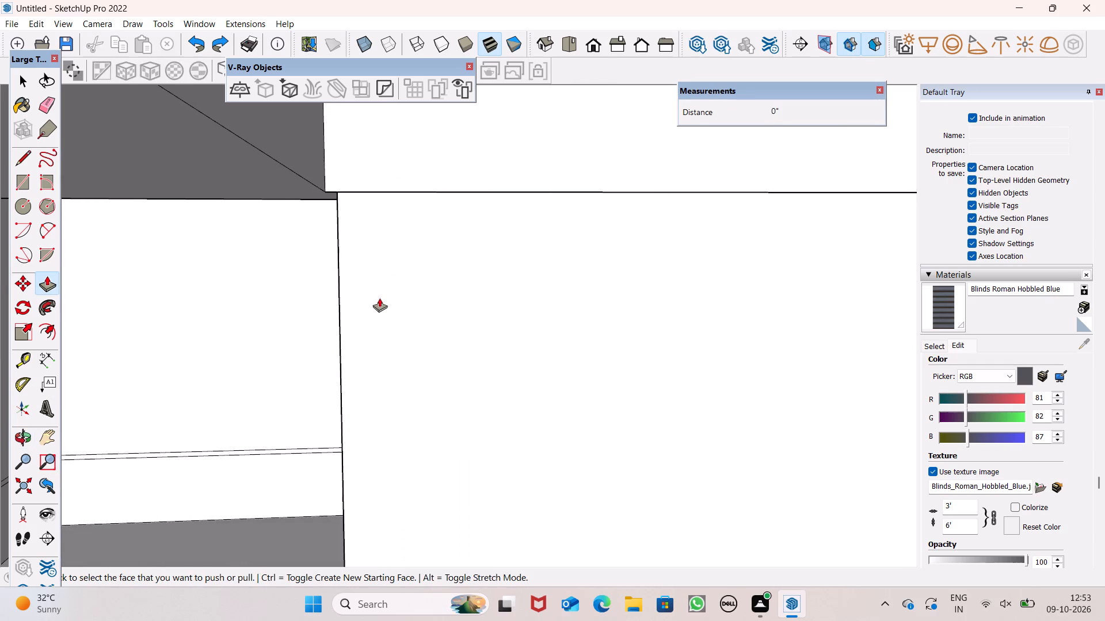
Pull the window jamb's side face about 1/4" toward the opening, in line with the canopy's end.
middle_click_drag(390, 291, 489, 283)
left_click_drag(335, 267, 327, 266)
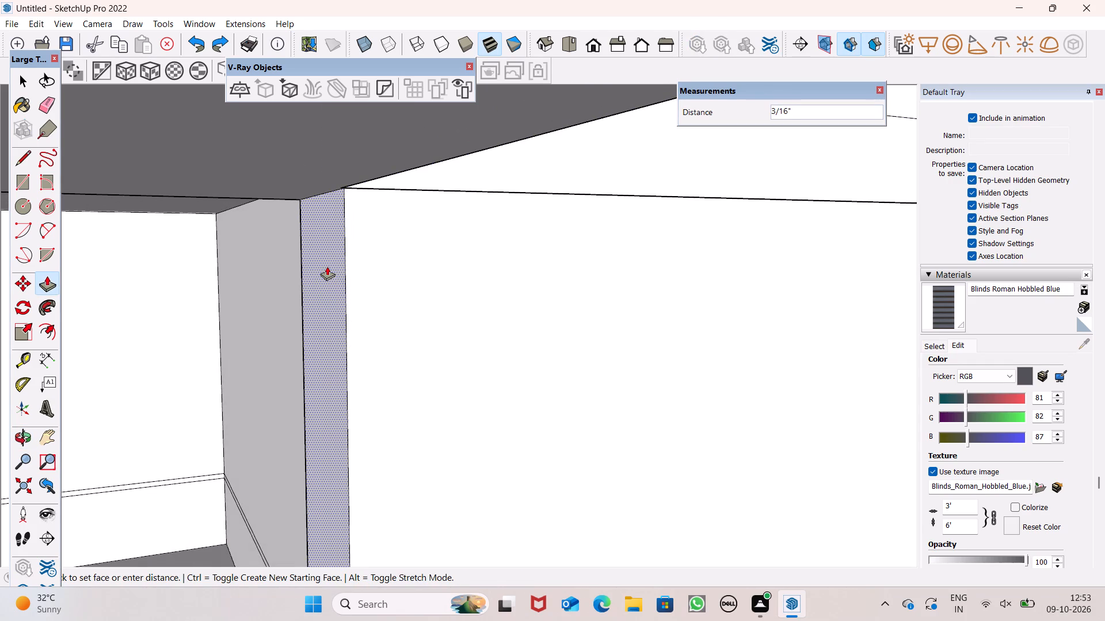
left_click_drag(327, 266, 325, 267)
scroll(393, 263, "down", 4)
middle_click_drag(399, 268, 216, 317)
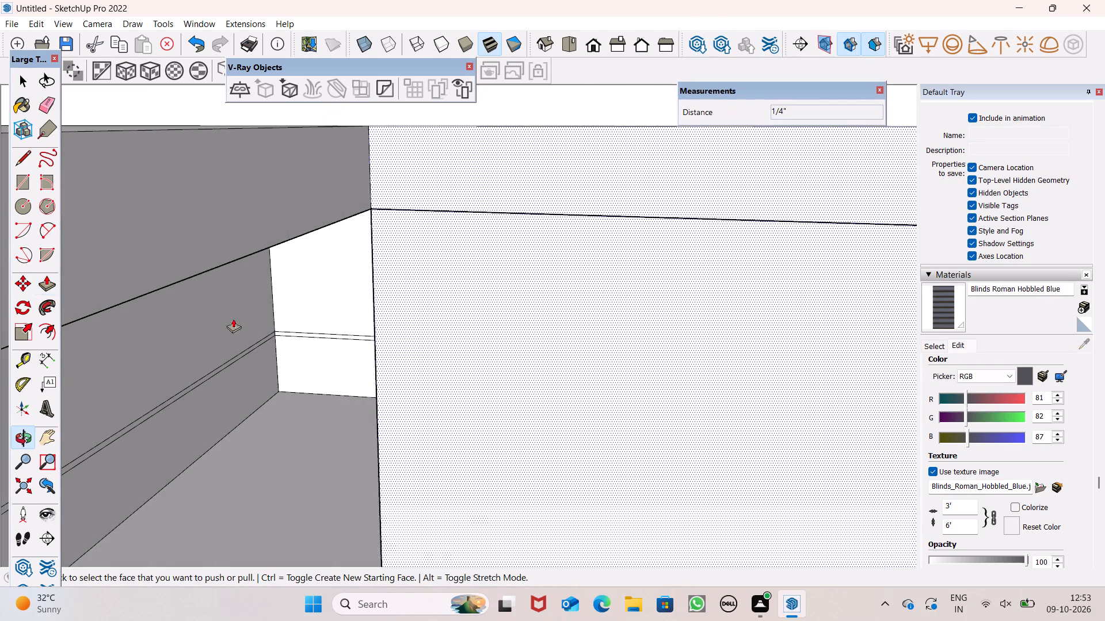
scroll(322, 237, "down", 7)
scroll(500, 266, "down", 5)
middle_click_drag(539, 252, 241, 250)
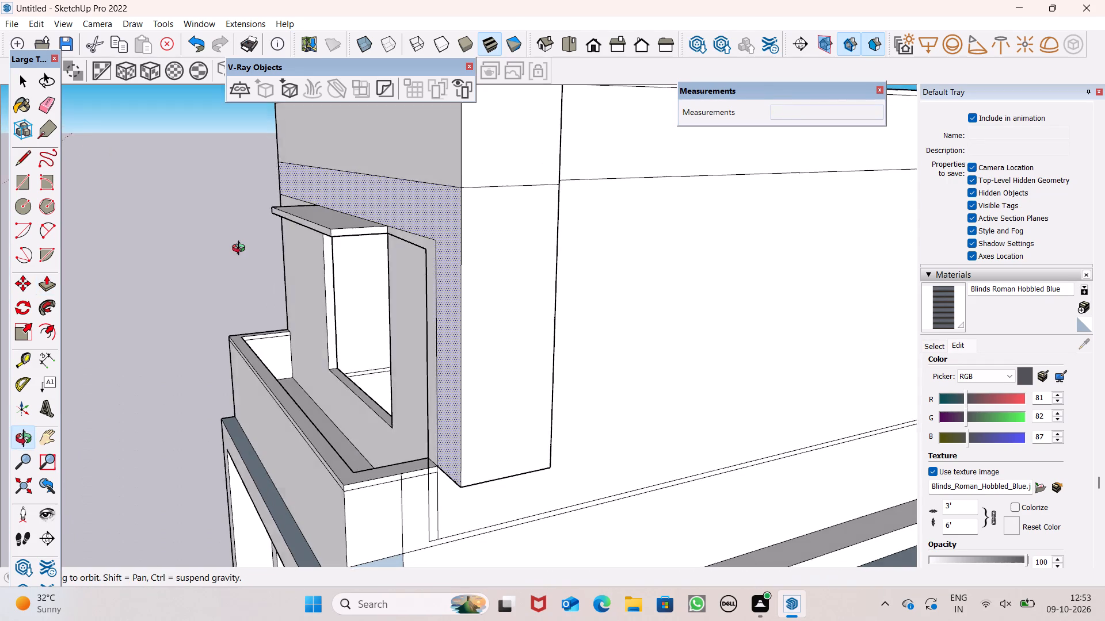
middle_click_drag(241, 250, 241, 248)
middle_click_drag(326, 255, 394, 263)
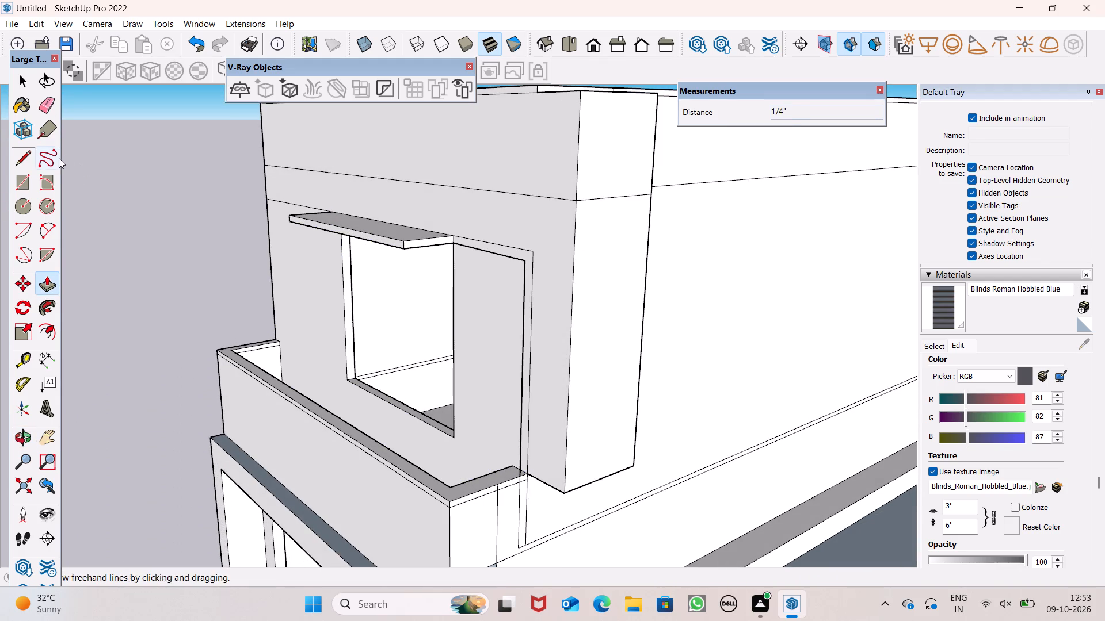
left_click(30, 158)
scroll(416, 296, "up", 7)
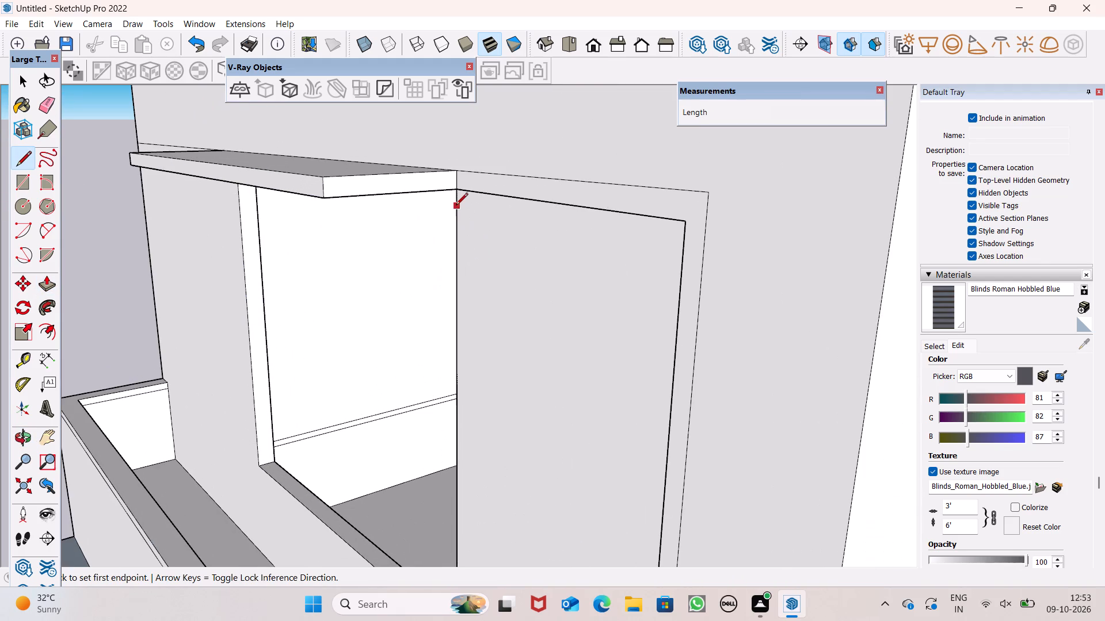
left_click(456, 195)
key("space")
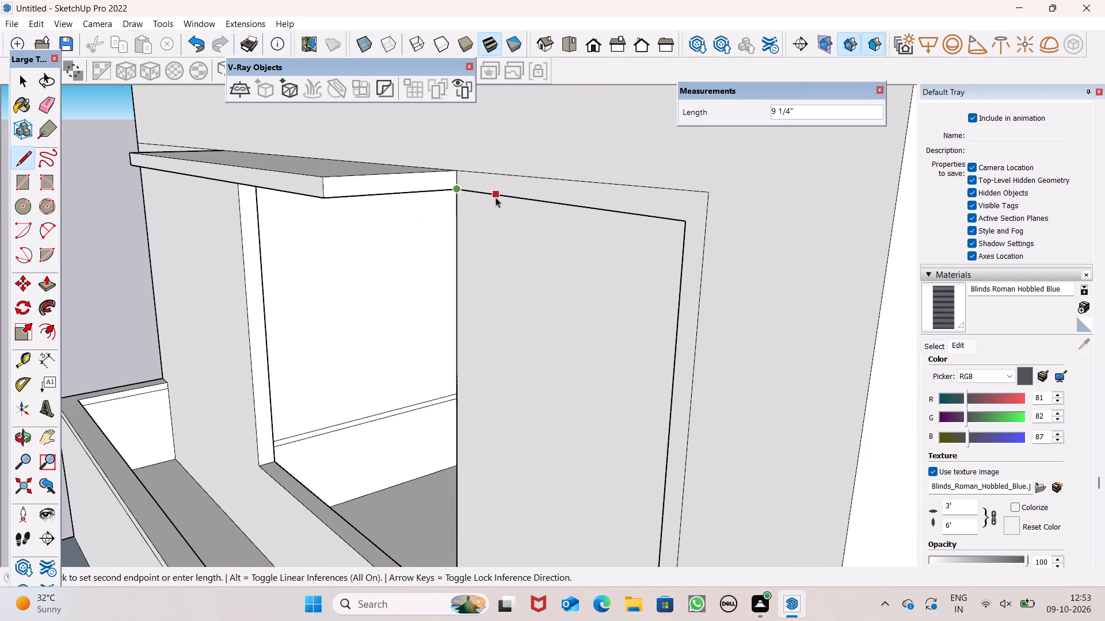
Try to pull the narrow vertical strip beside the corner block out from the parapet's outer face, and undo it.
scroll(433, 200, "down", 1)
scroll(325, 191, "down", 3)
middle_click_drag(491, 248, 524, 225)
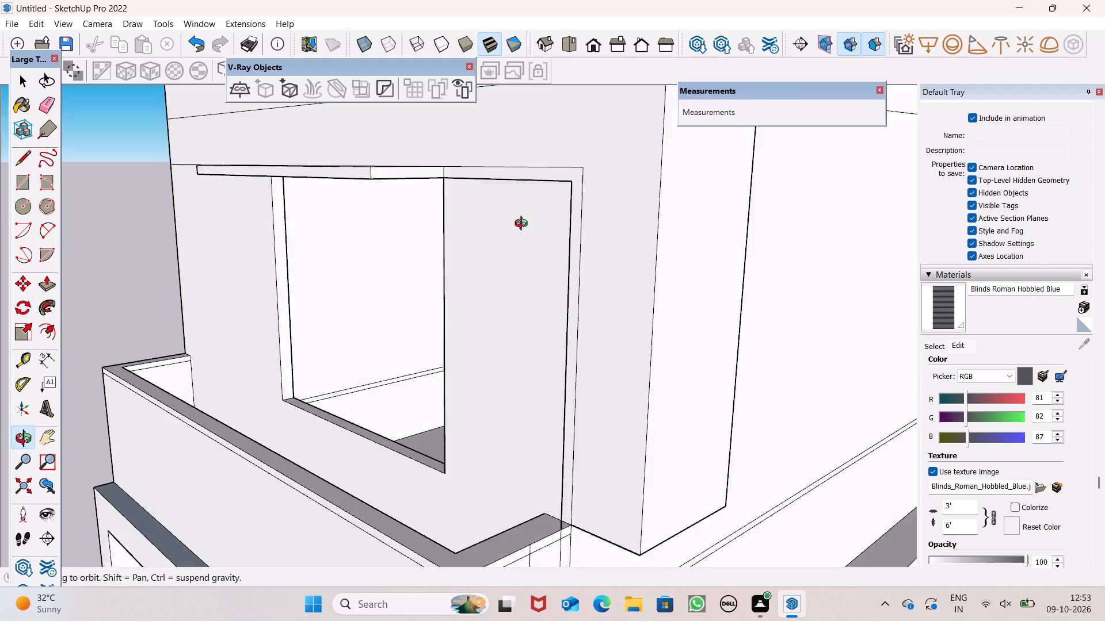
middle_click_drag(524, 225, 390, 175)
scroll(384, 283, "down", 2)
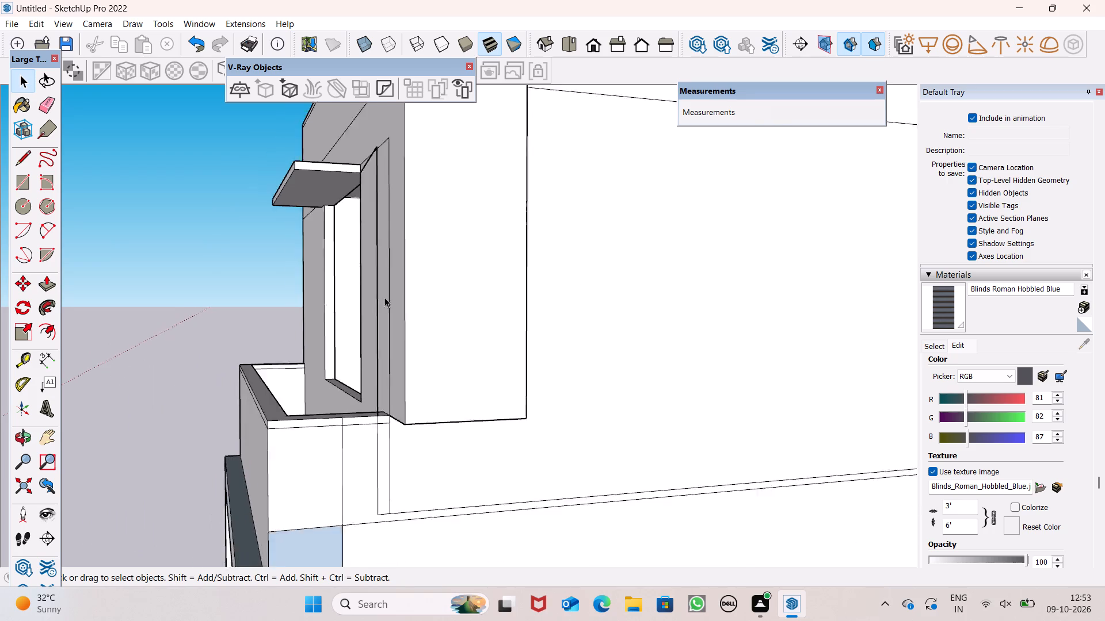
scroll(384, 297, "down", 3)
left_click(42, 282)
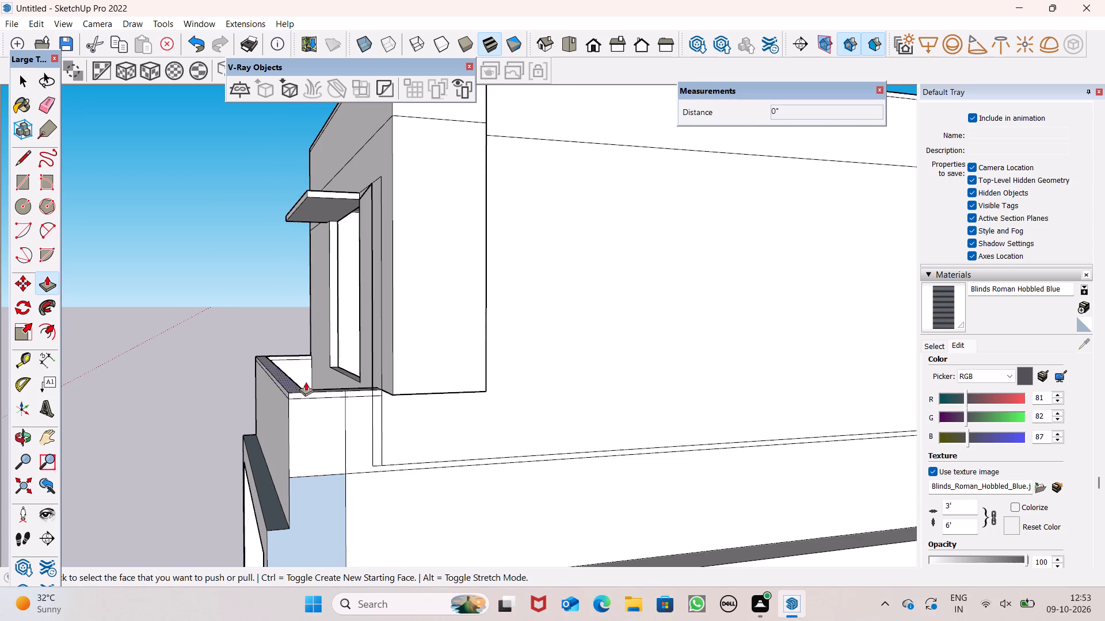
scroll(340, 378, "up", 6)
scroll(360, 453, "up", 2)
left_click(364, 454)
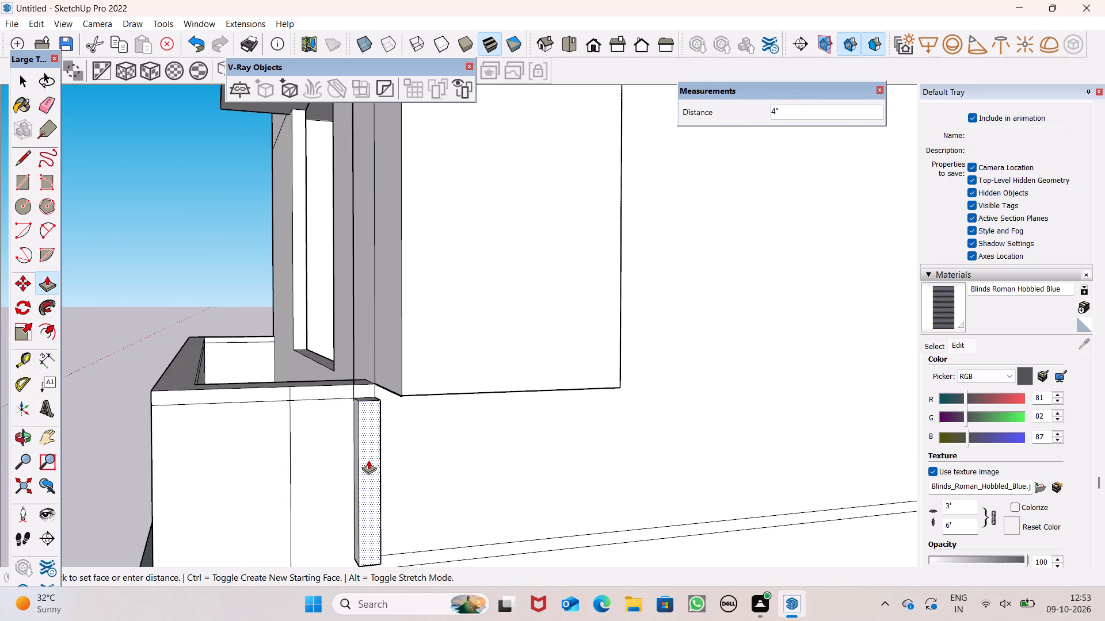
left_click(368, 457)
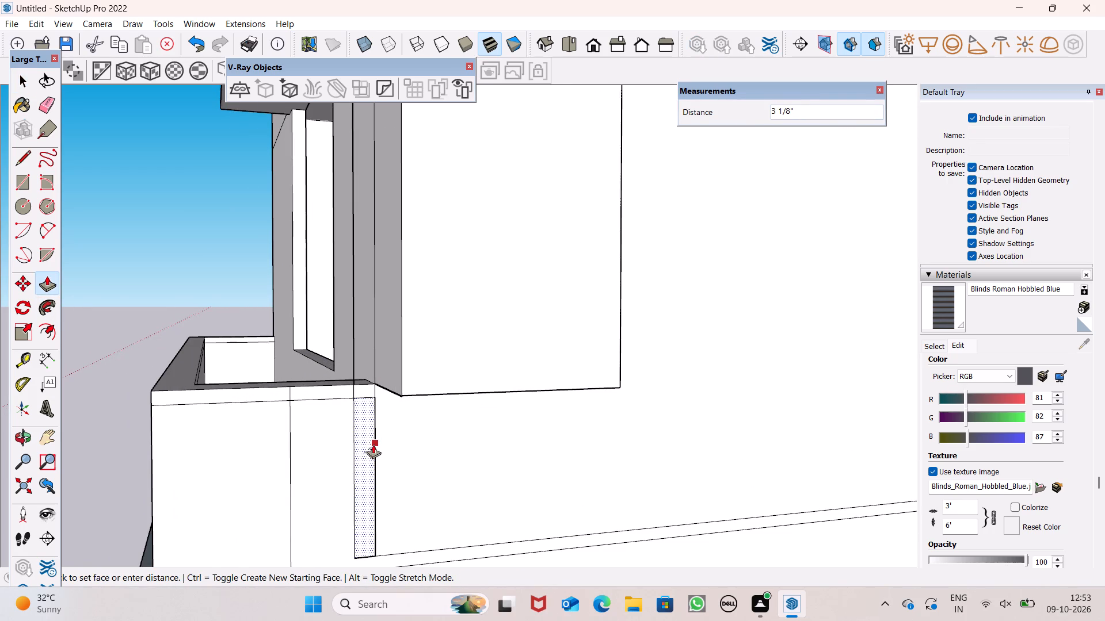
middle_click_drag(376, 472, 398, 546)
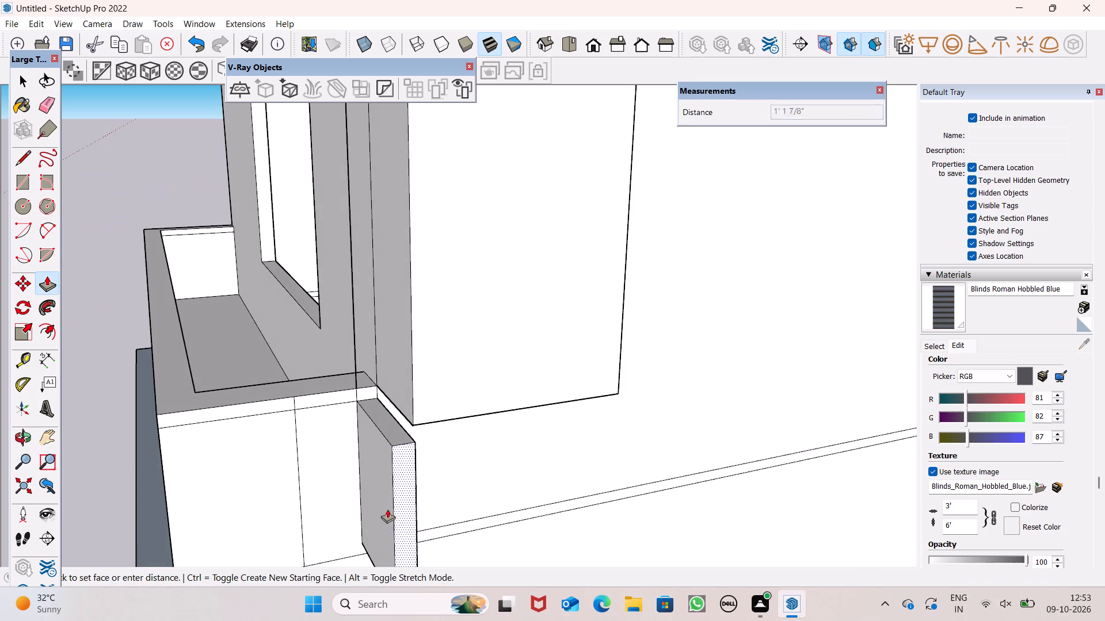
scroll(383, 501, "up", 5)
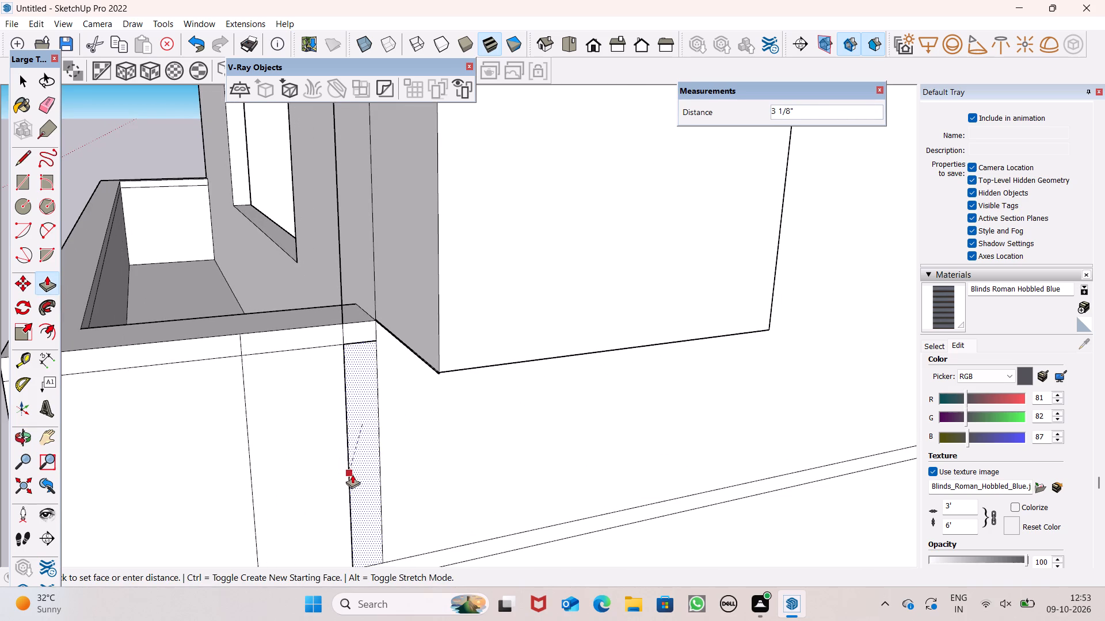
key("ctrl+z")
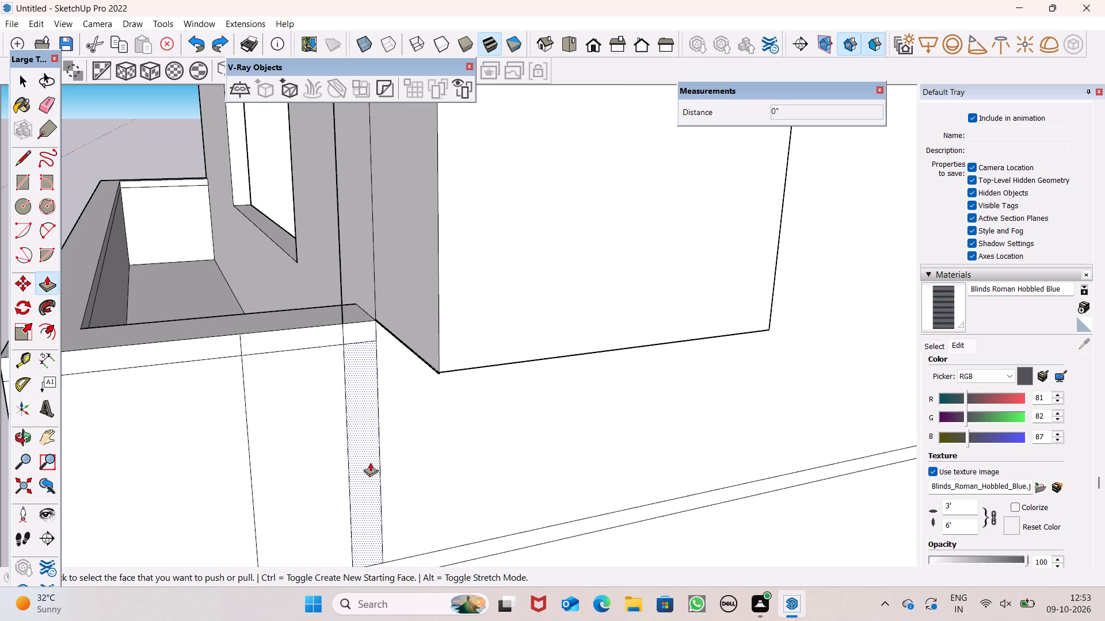
Pull the narrow strip out from the parapet's outer face, and its short top piece about 1 3/16" to match.
middle_click_drag(400, 420, 424, 485)
scroll(424, 485, "up", 1)
scroll(361, 431, "up", 4)
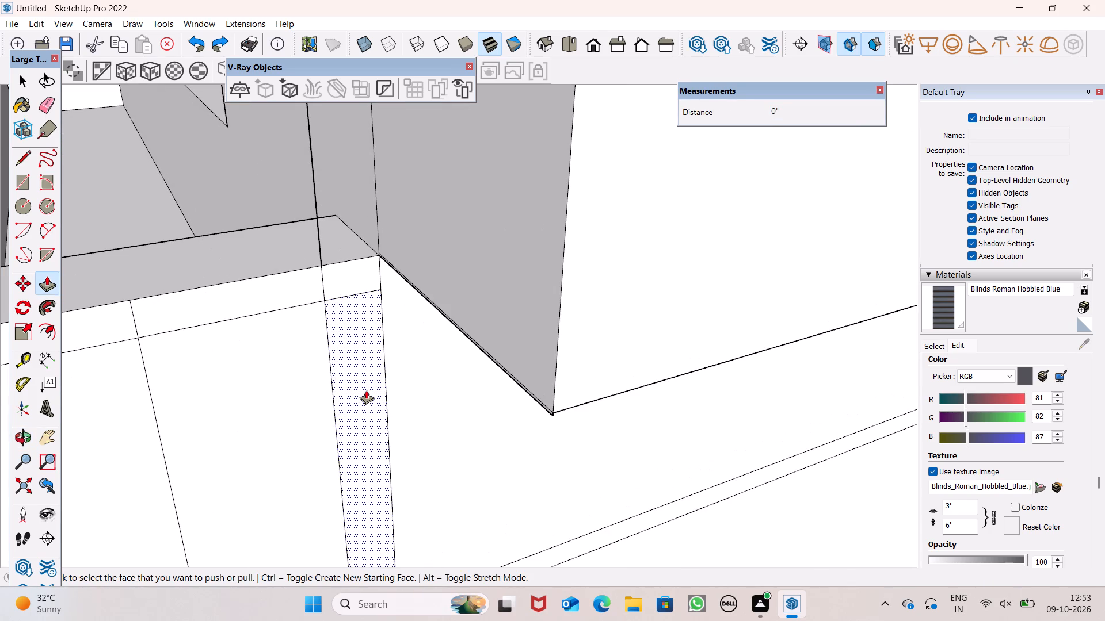
left_click_drag(366, 390, 369, 402)
left_click(369, 402)
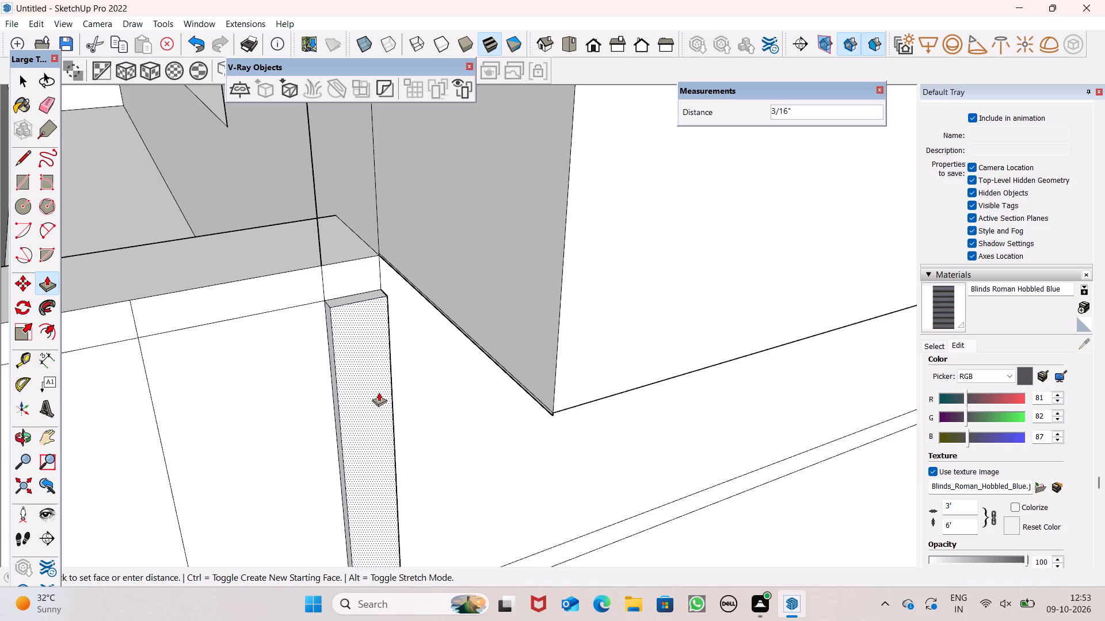
left_click(382, 393)
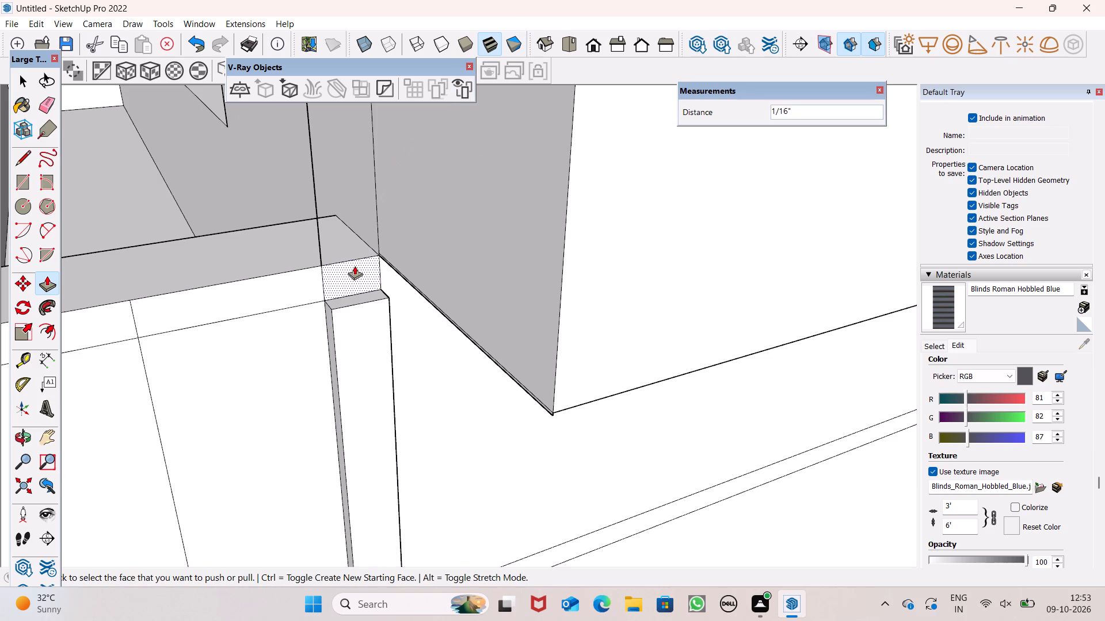
left_click_drag(350, 269, 356, 306)
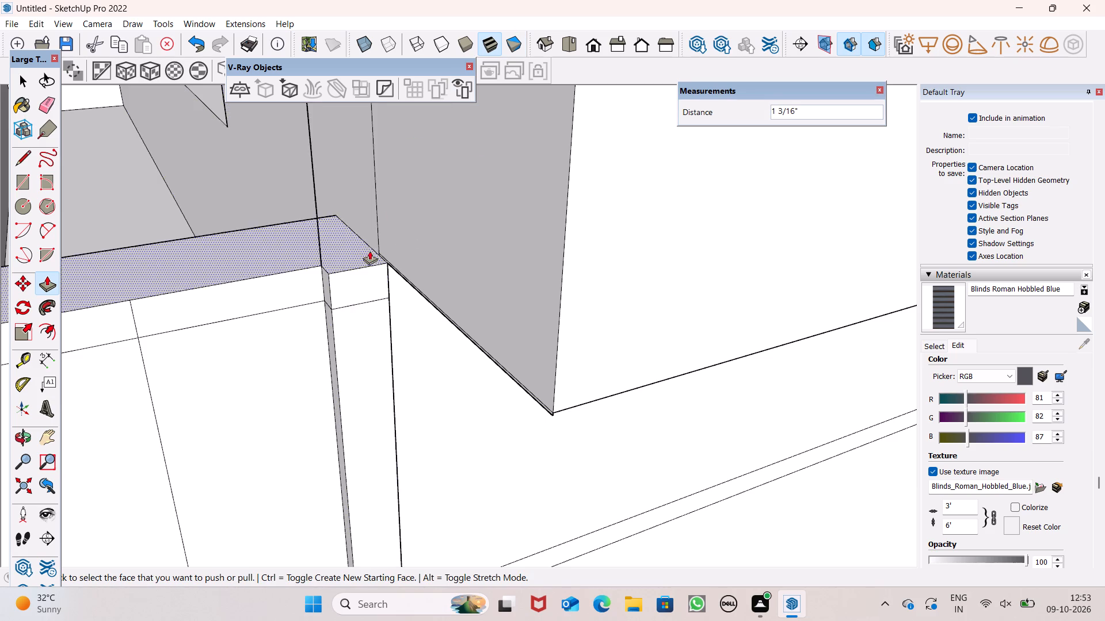
Draw a line about 3 3/16" across the projecting strip's top, from the parapet's edge to the wall outline's corner.
scroll(371, 267, "down", 6)
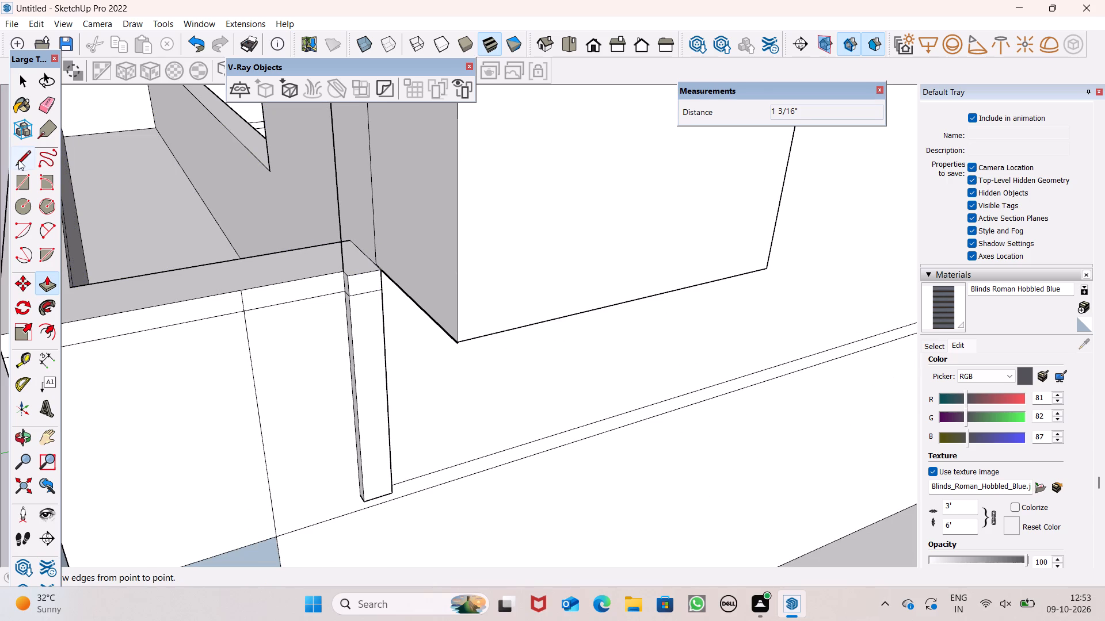
left_click(18, 162)
scroll(46, 173, "up", 1)
scroll(356, 273, "up", 12)
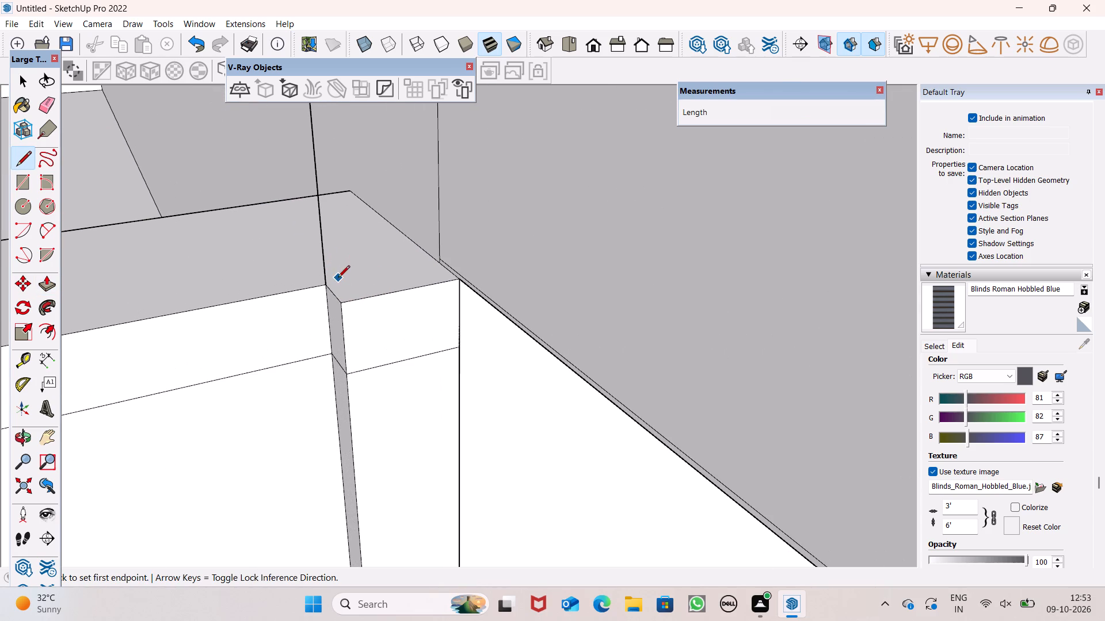
left_click_drag(326, 283, 343, 282)
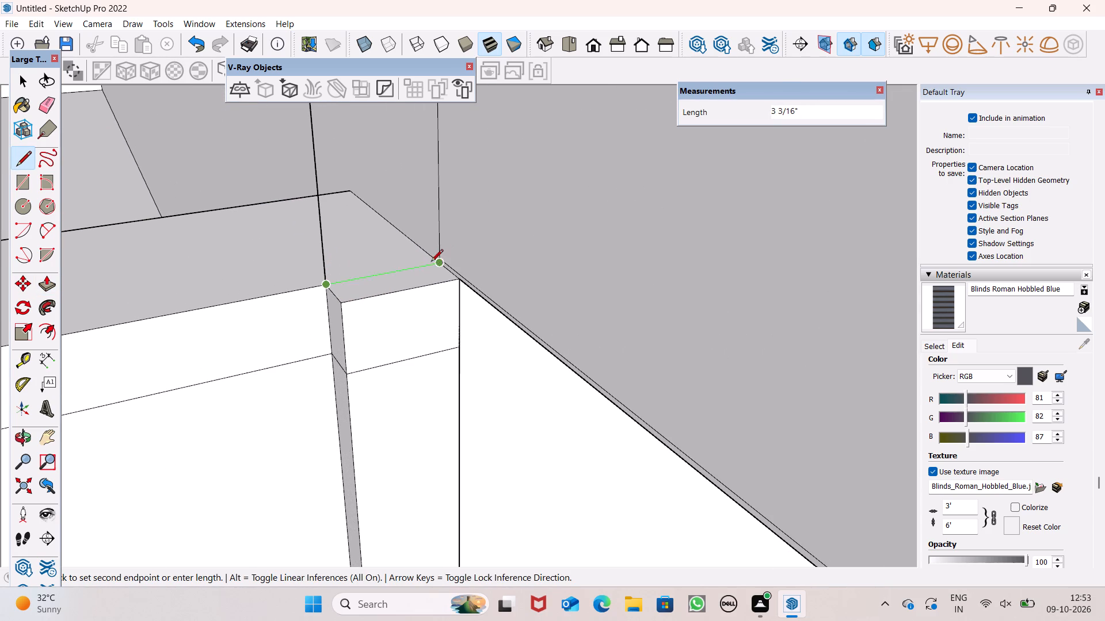
left_click(438, 264)
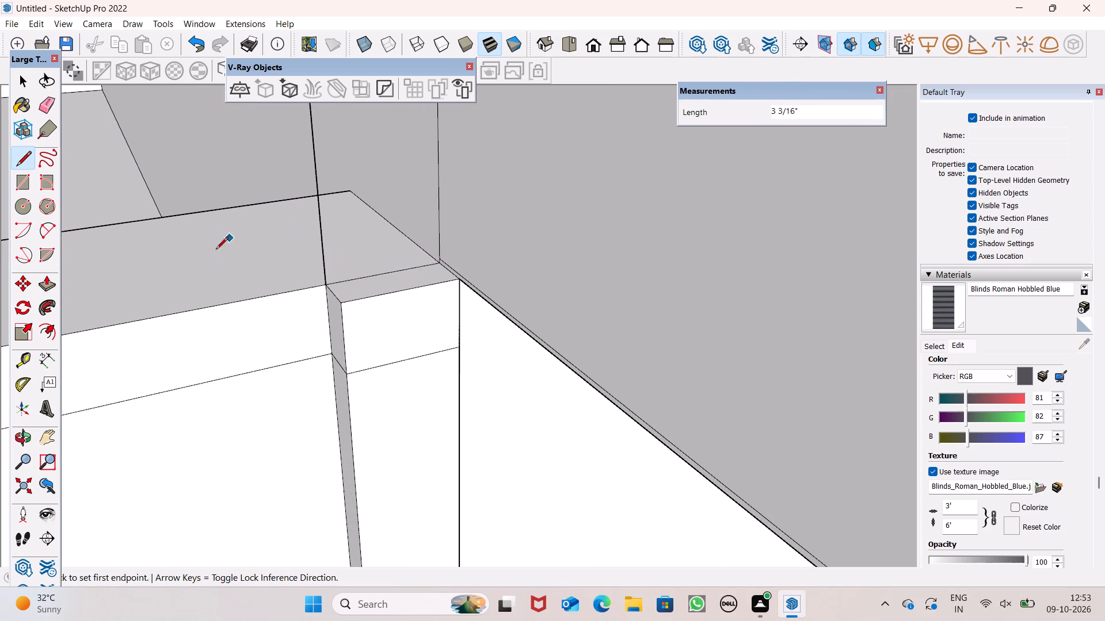
Pull the projecting strip's top face up from the parapet's edge by about 8 1/2".
scroll(214, 254, "down", 5)
left_click(48, 286)
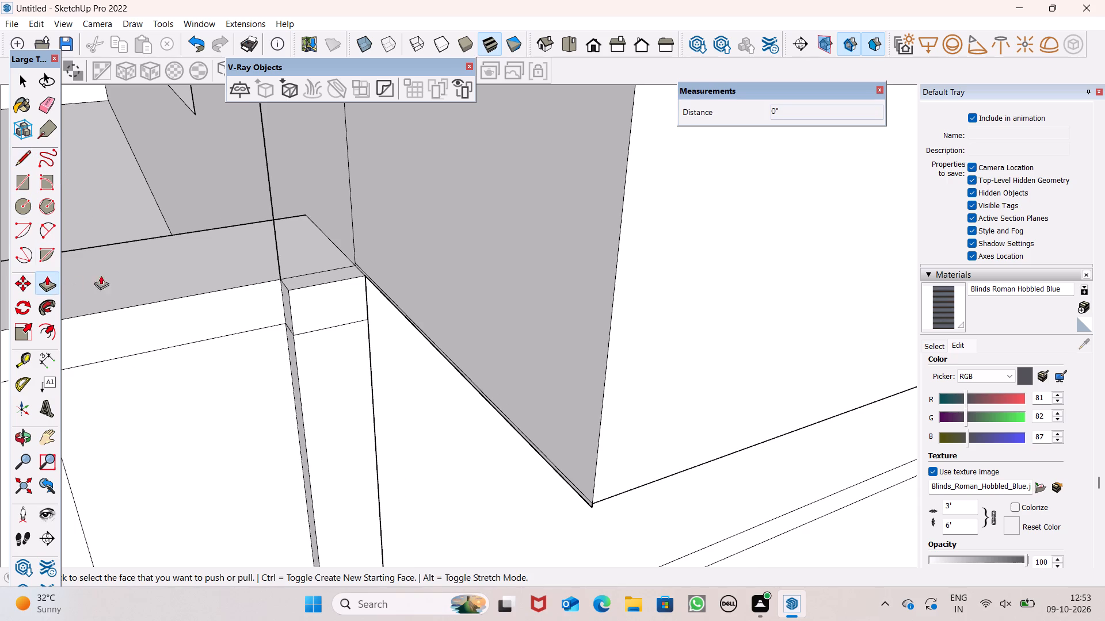
left_click_drag(300, 277, 293, 210)
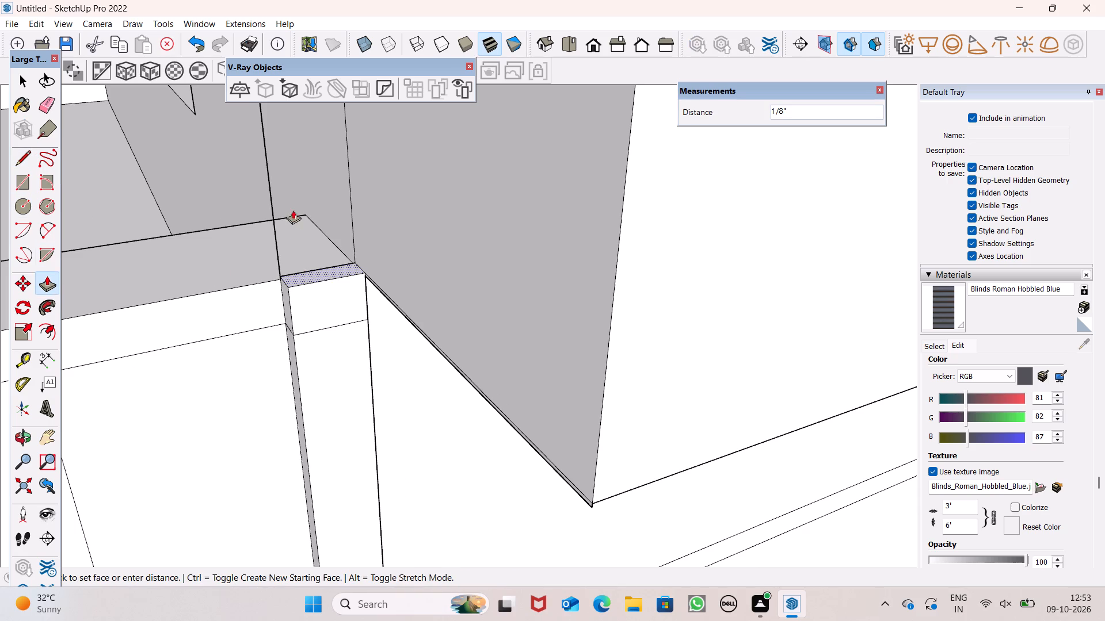
left_click_drag(293, 210, 293, 217)
left_click_drag(307, 274, 308, 71)
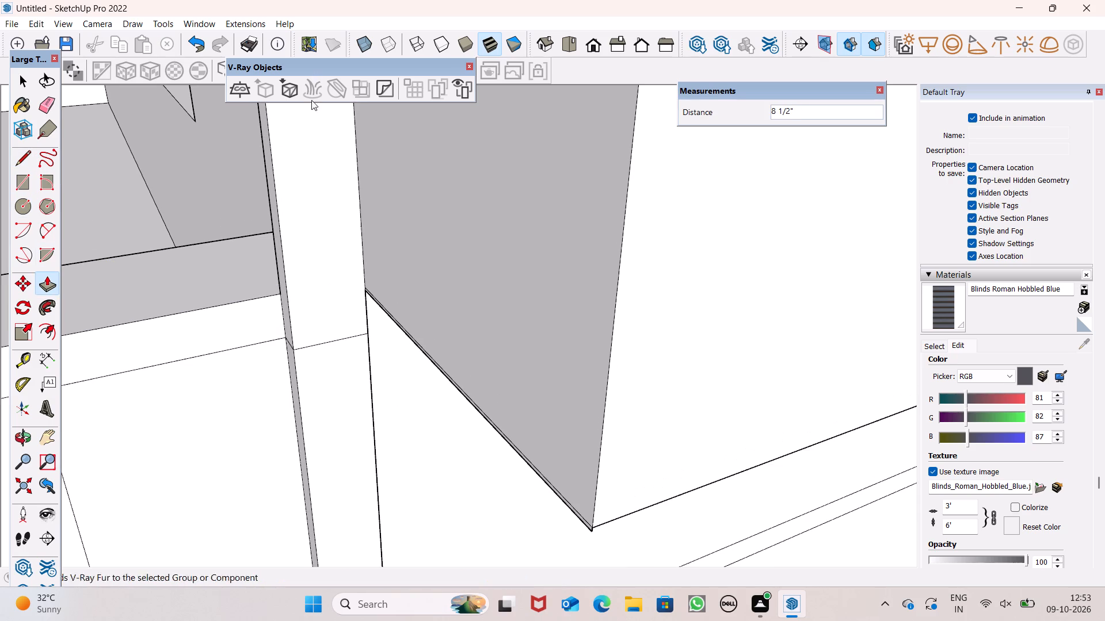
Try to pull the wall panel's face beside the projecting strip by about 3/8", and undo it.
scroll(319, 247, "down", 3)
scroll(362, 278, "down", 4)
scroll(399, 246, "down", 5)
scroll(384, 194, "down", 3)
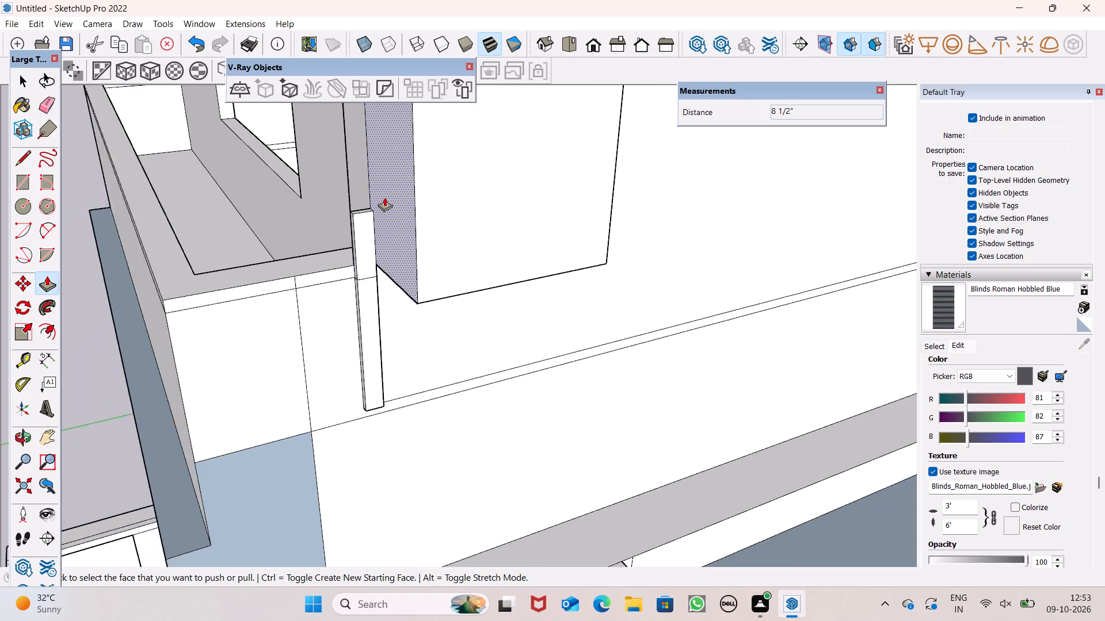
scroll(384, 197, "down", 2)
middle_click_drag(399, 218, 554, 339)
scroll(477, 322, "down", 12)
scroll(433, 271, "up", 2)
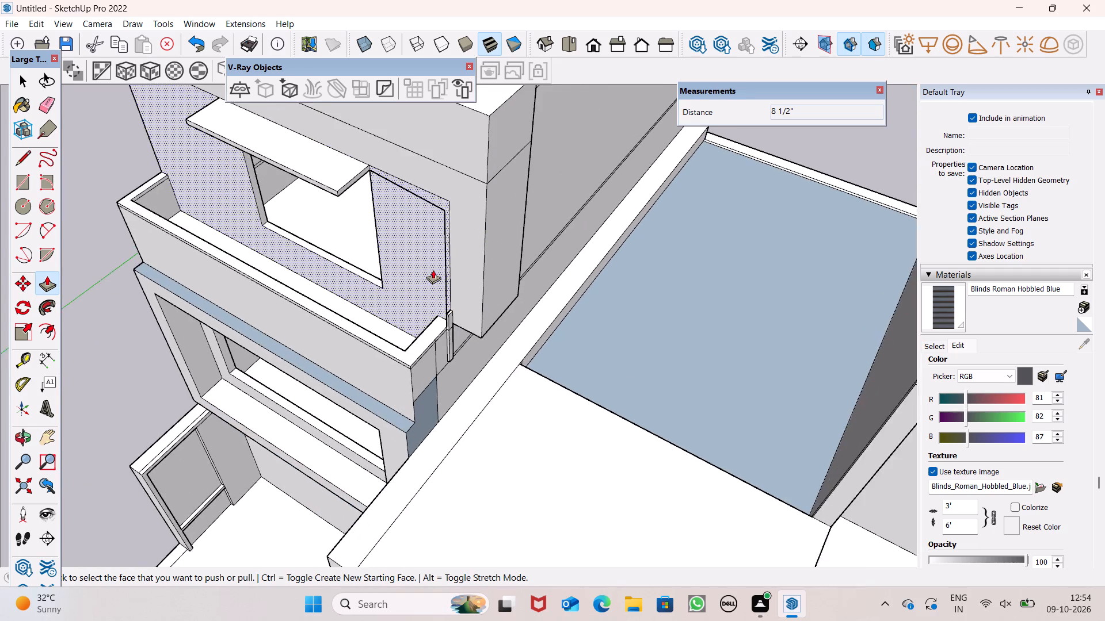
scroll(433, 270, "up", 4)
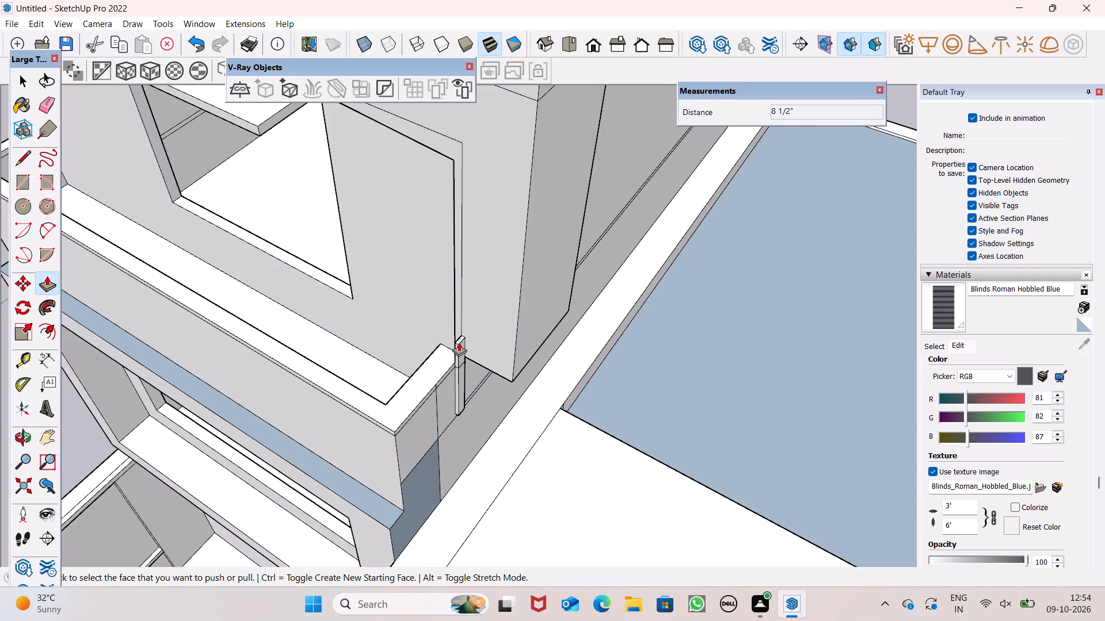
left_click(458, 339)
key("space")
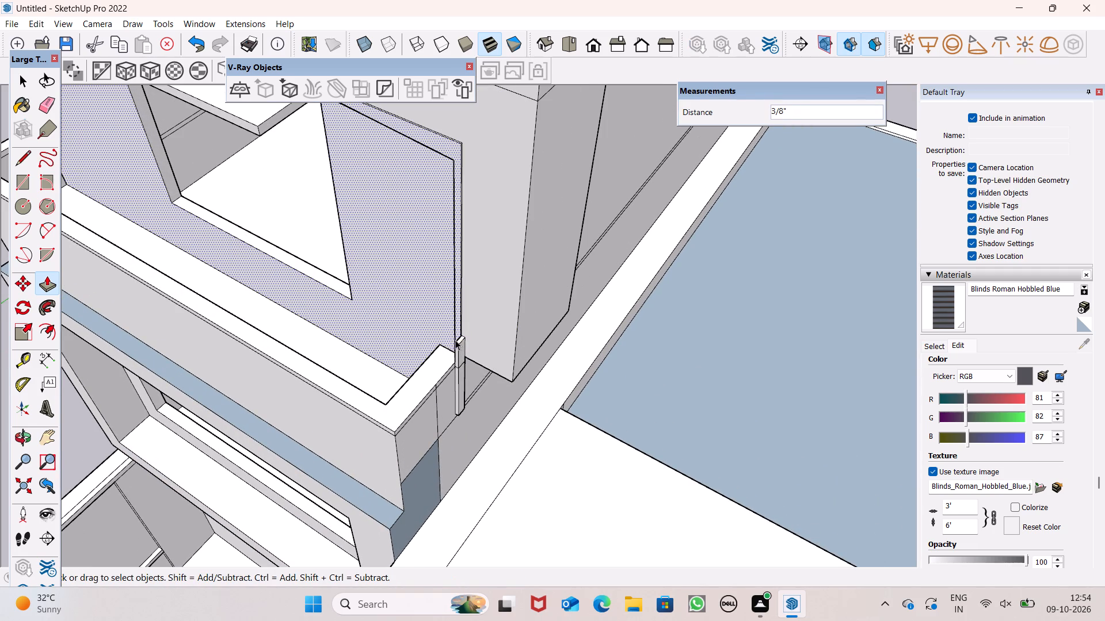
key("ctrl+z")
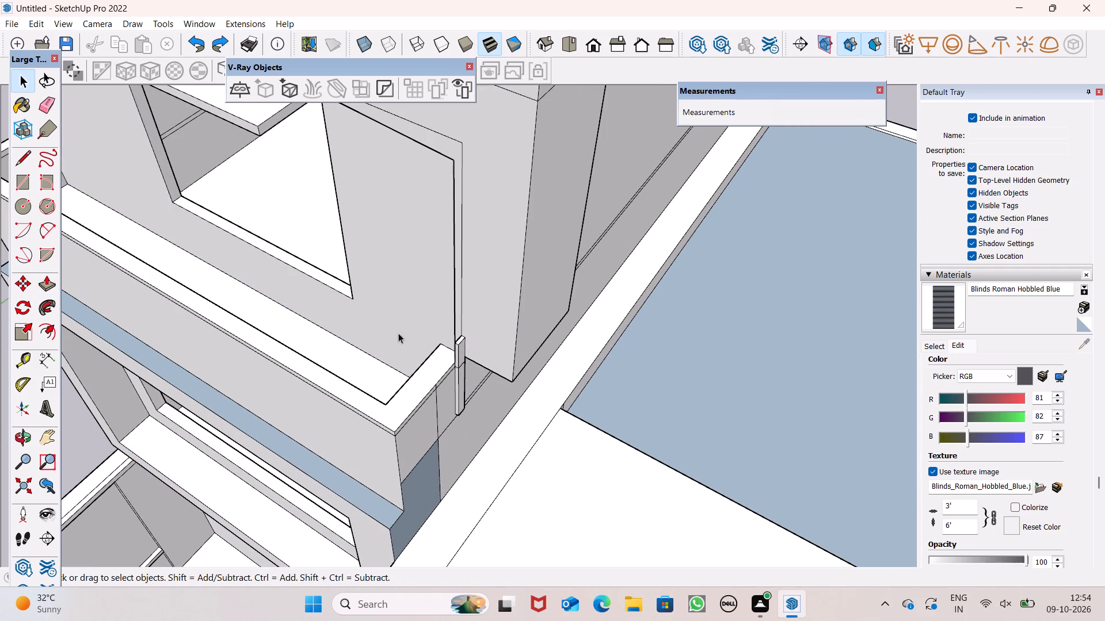
Pull the strip's top up about 4' 4 9/16", and further up to the inner top corner of the wall outline.
left_click(43, 282)
scroll(427, 327, "up", 6)
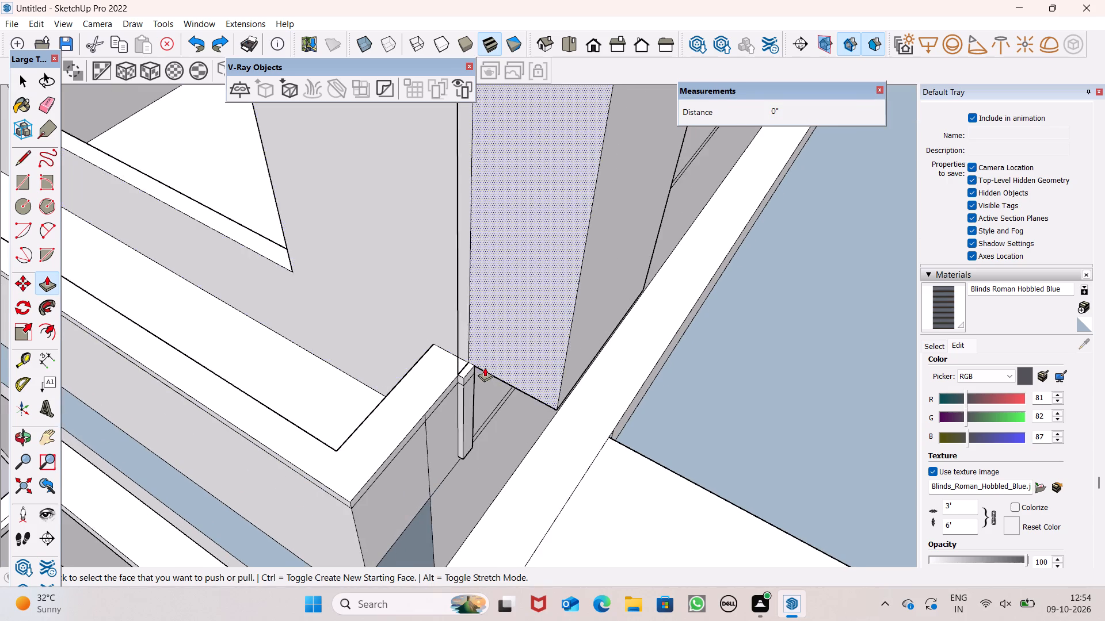
left_click_drag(463, 369, 424, 80)
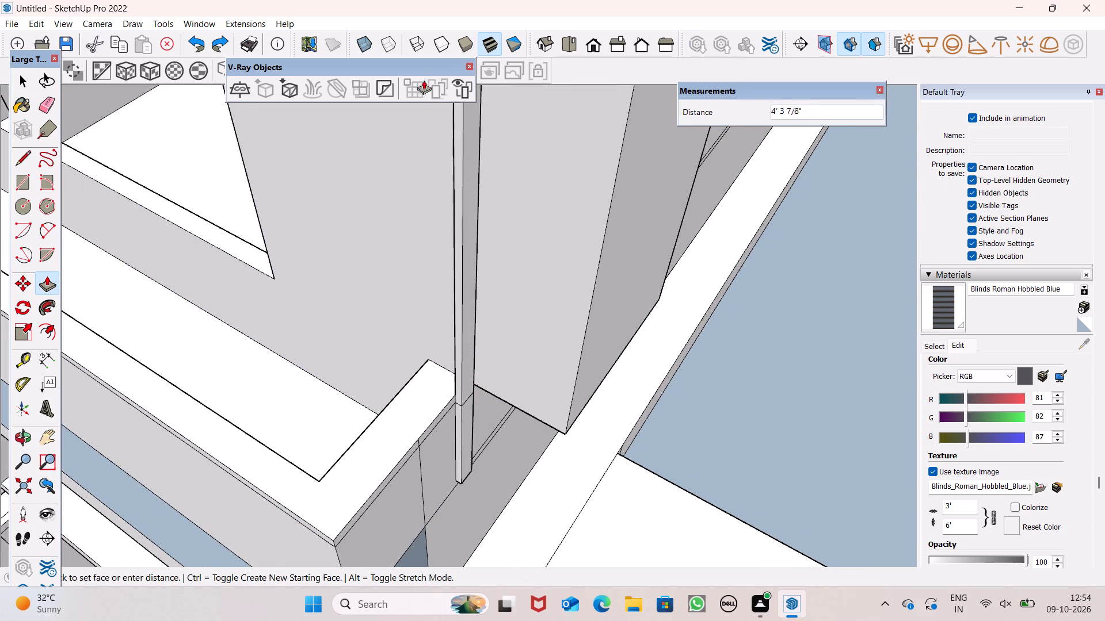
left_click_drag(424, 80, 421, 74)
scroll(447, 254, "down", 11)
scroll(426, 195, "up", 5)
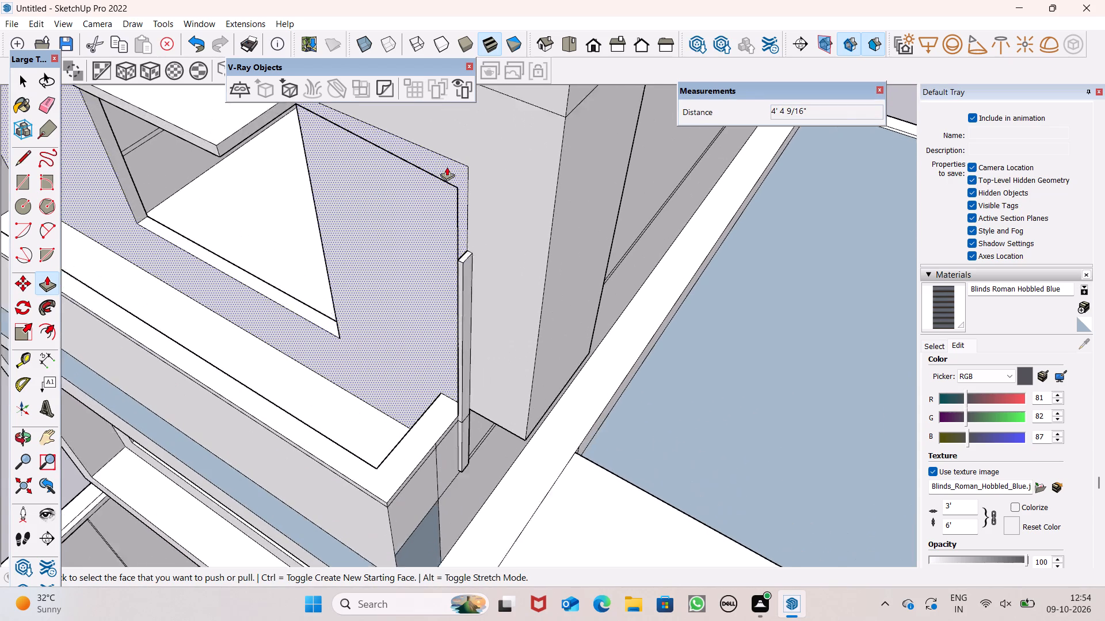
scroll(447, 167, "up", 2)
left_click_drag(466, 263, 466, 217)
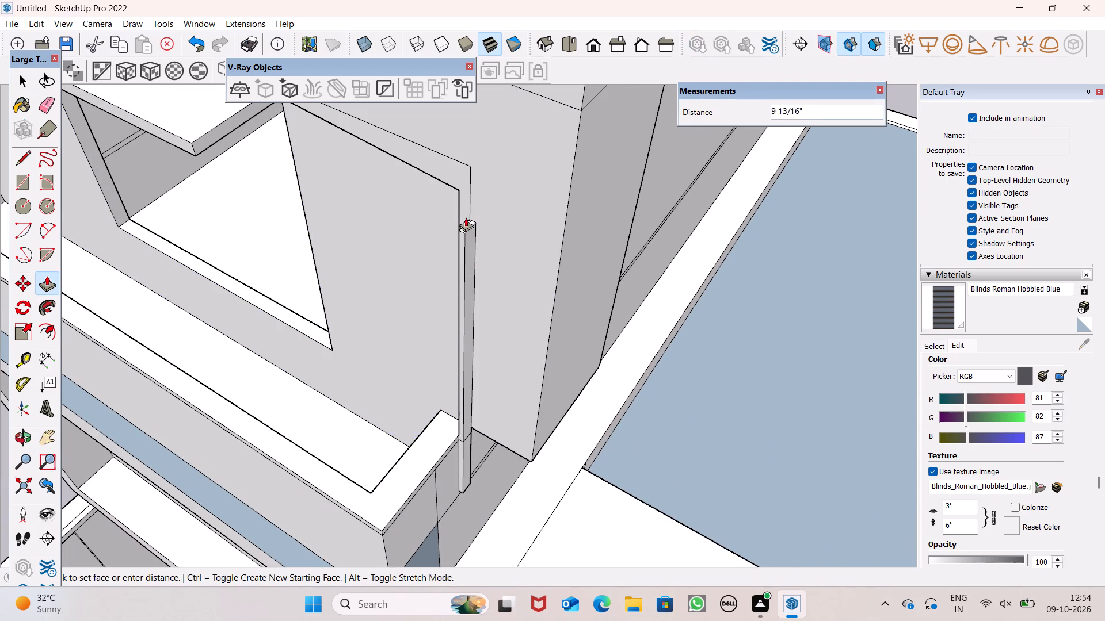
left_click_drag(466, 217, 455, 188)
left_click(455, 188)
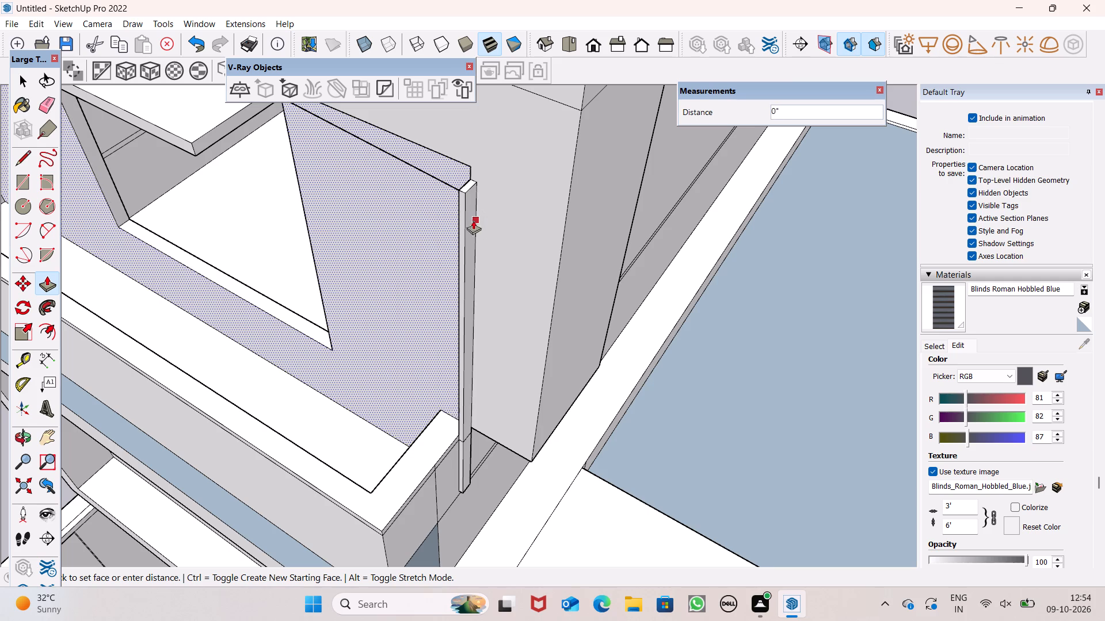
key("space")
Erase the lower line of the narrow band above the wall panel, between the canopy and the vertical strip.
middle_click_drag(473, 222, 603, 132)
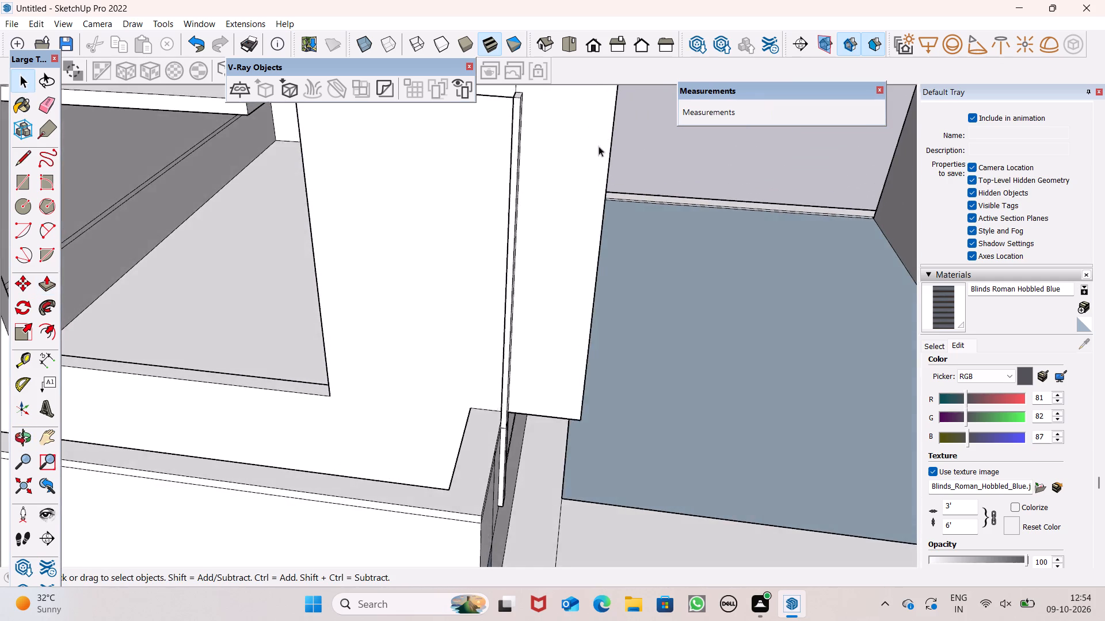
scroll(591, 168, "down", 7)
scroll(463, 119, "up", 7)
scroll(489, 106, "down", 1)
scroll(489, 106, "up", 3)
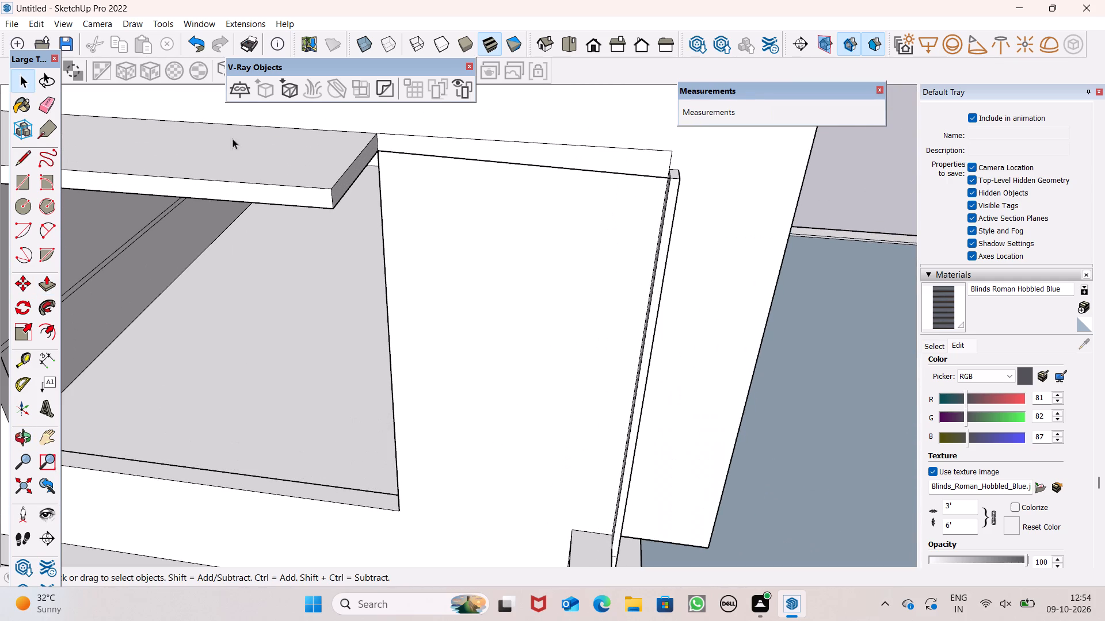
left_click_drag(41, 105, 51, 107)
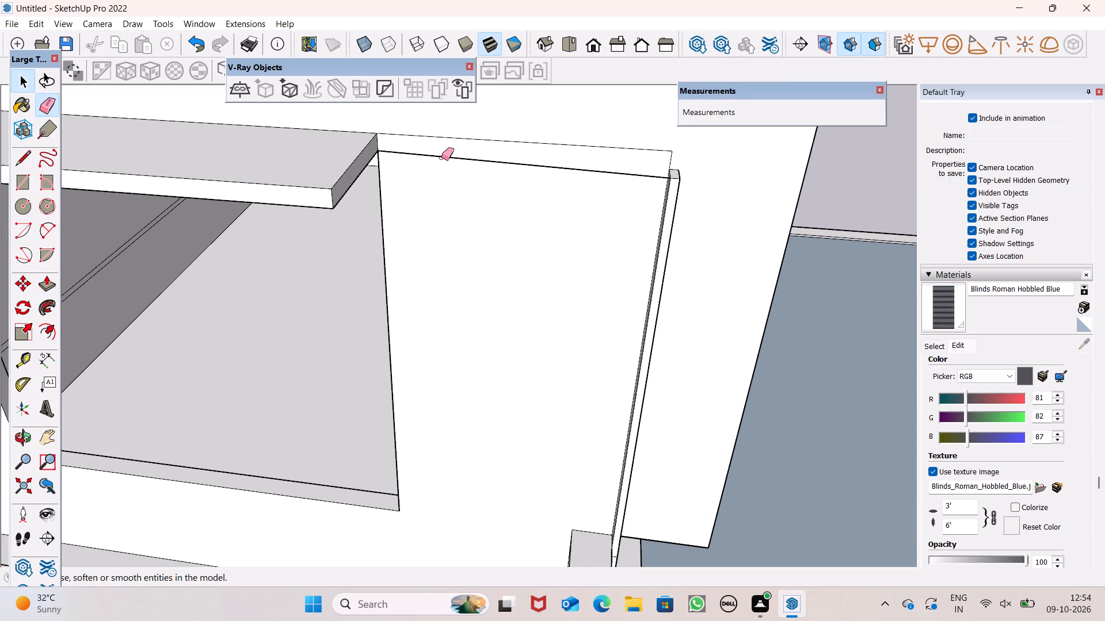
left_click(445, 156)
Draw a line about 3' 3 7/8" from the canopy end's lower corner to the vertical strip's top corner.
scroll(609, 209, "up", 1)
middle_click_drag(612, 209, 618, 120)
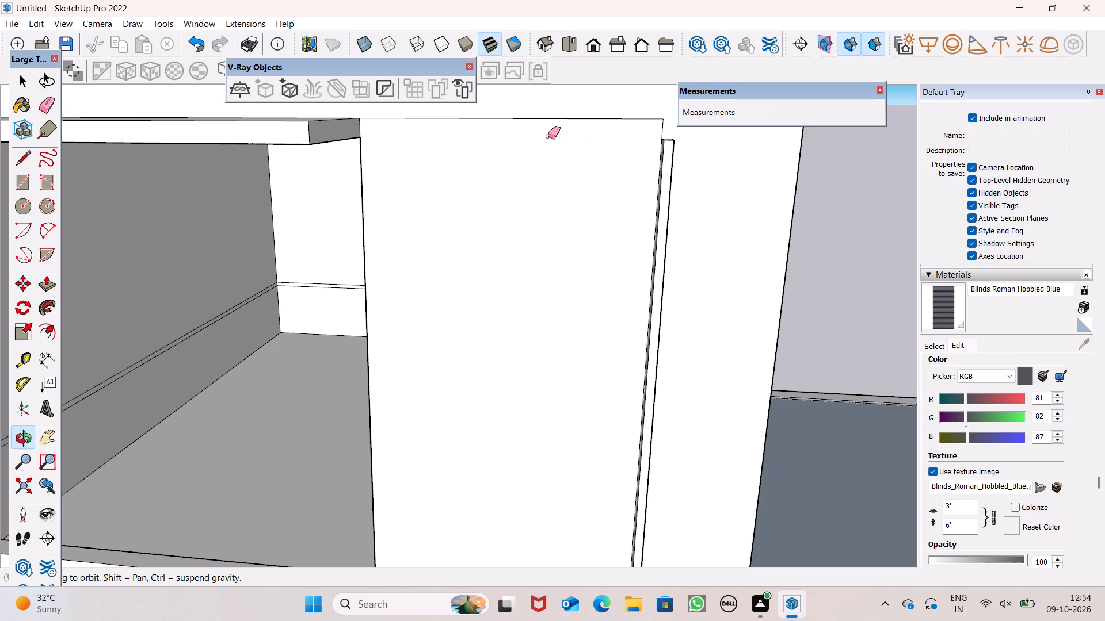
left_click(16, 160)
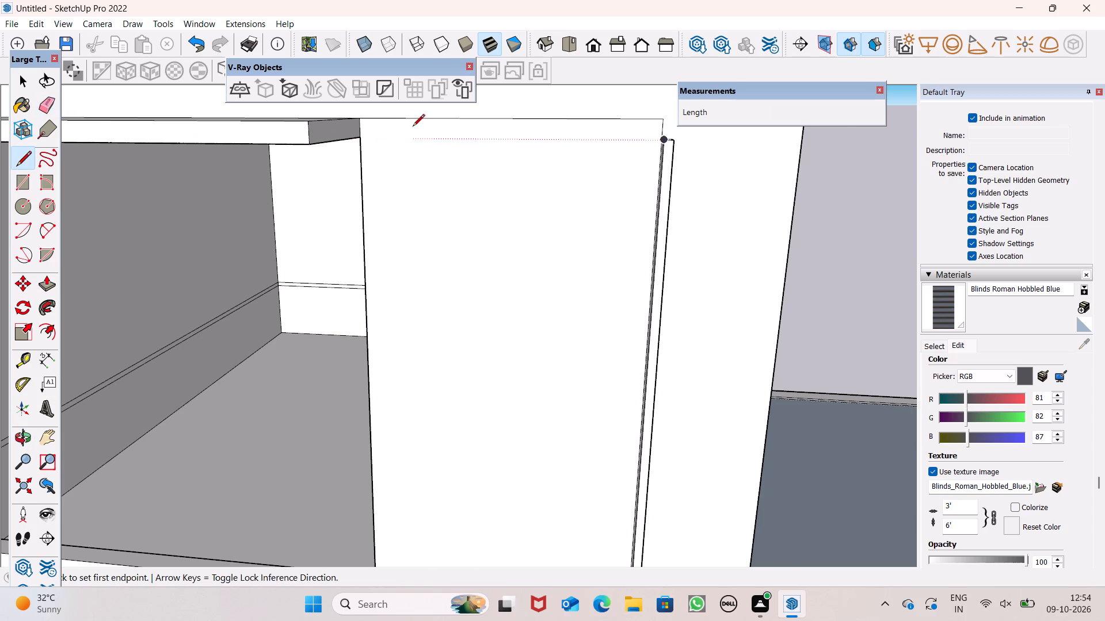
scroll(397, 125, "up", 6)
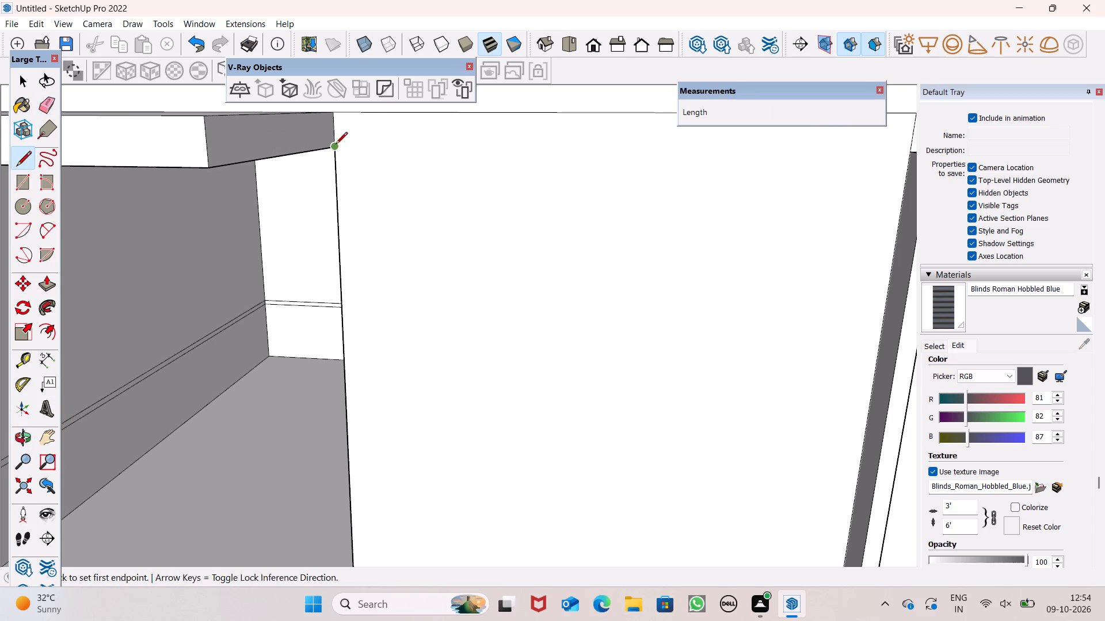
left_click(336, 145)
scroll(482, 167, "down", 5)
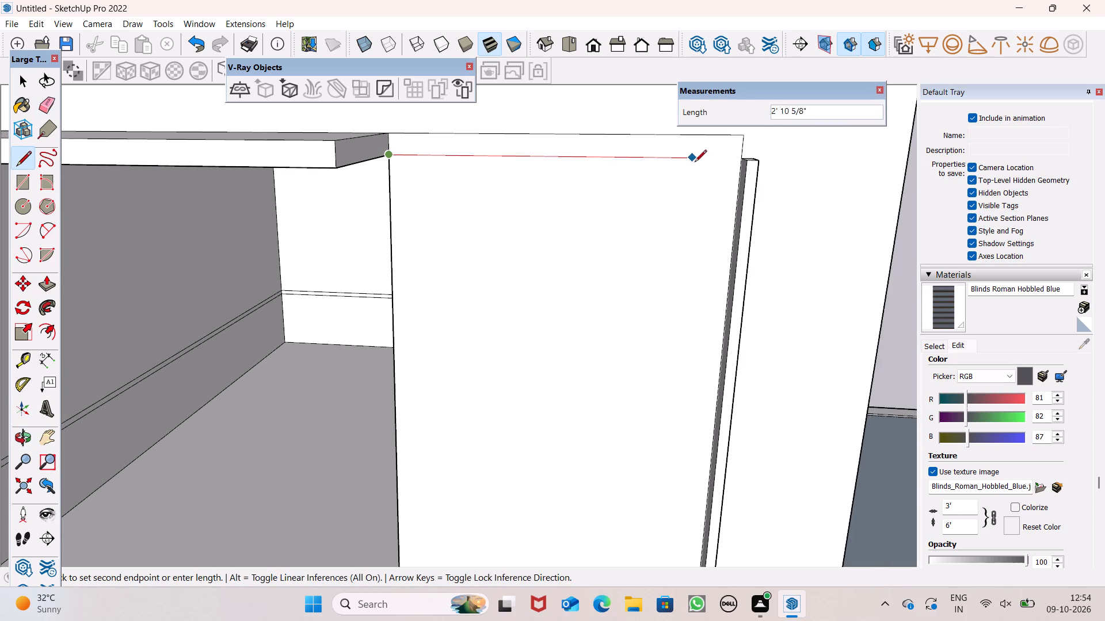
left_click(738, 165)
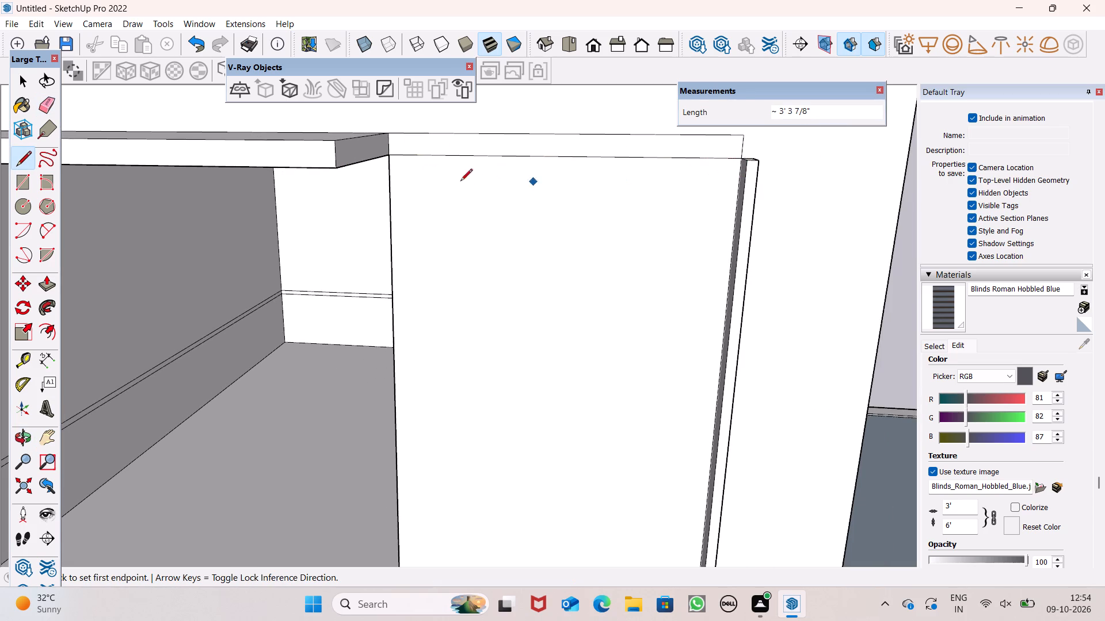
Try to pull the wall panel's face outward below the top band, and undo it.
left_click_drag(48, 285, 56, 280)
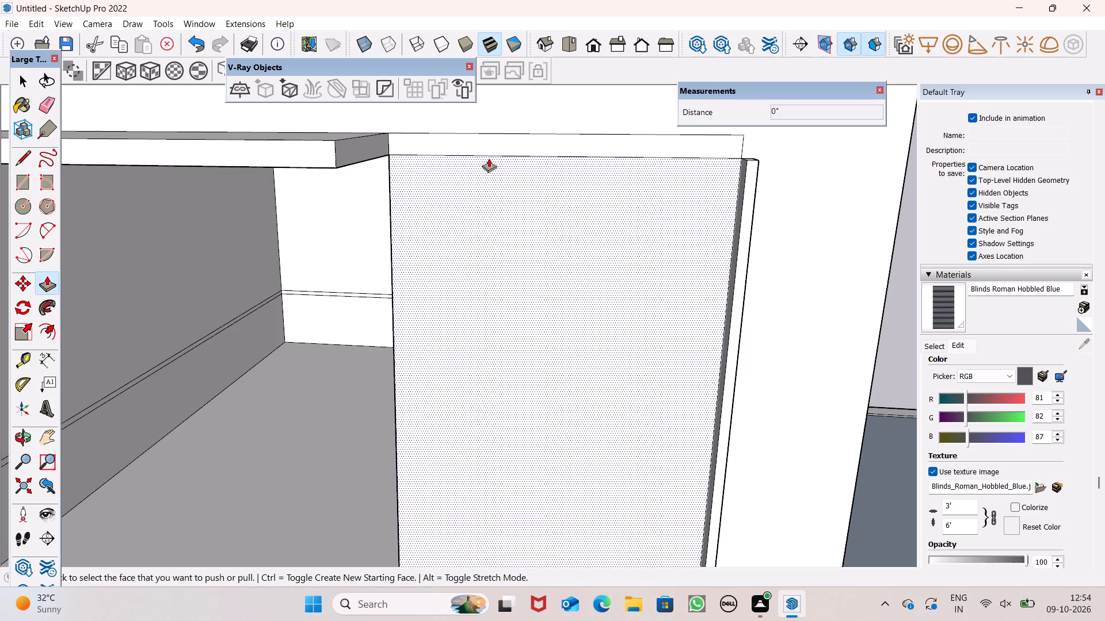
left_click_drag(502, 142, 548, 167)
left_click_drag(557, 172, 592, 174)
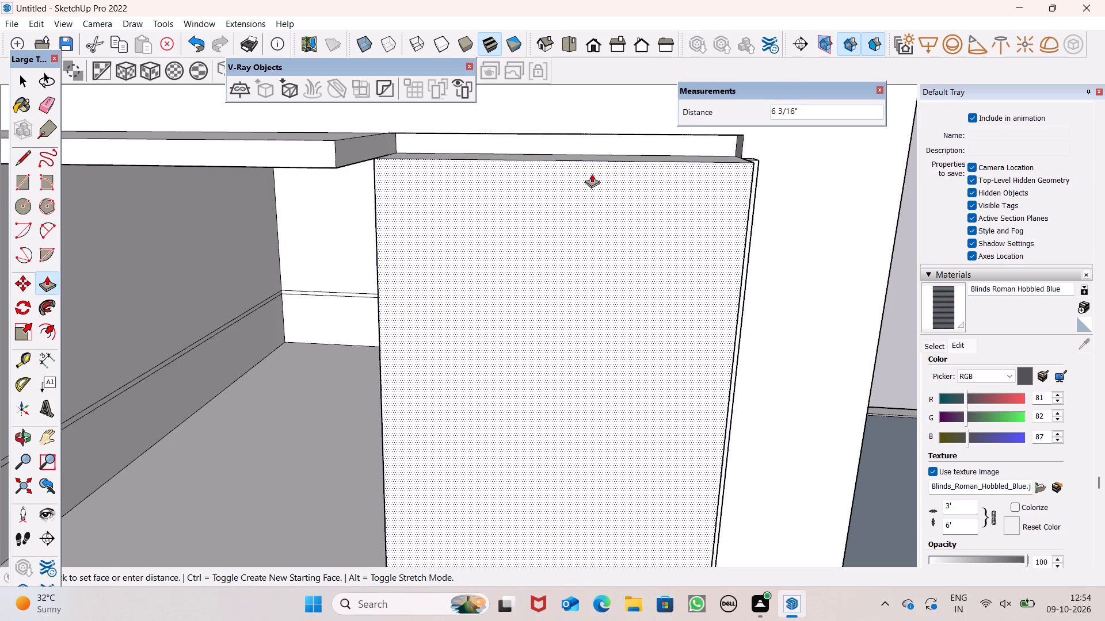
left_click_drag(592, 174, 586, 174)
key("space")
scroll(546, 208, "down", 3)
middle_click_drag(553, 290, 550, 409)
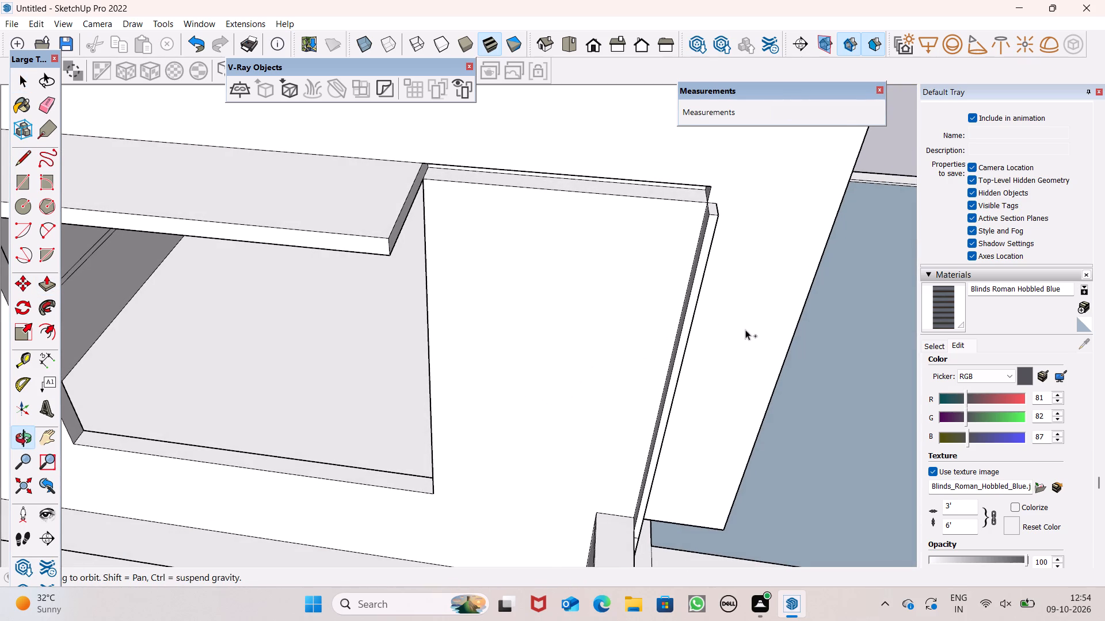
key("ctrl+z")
Pull the narrow top band beside the canopy outward by about 3 3/16", level with the vertical strip's front.
scroll(689, 190, "up", 6)
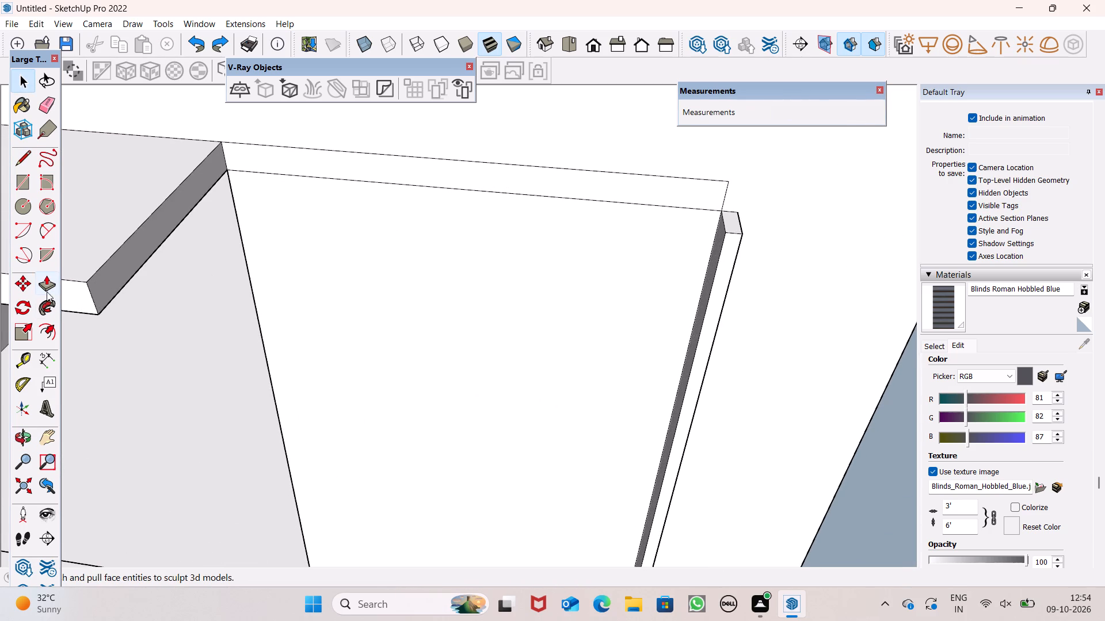
left_click(50, 289)
left_click_drag(566, 190, 614, 224)
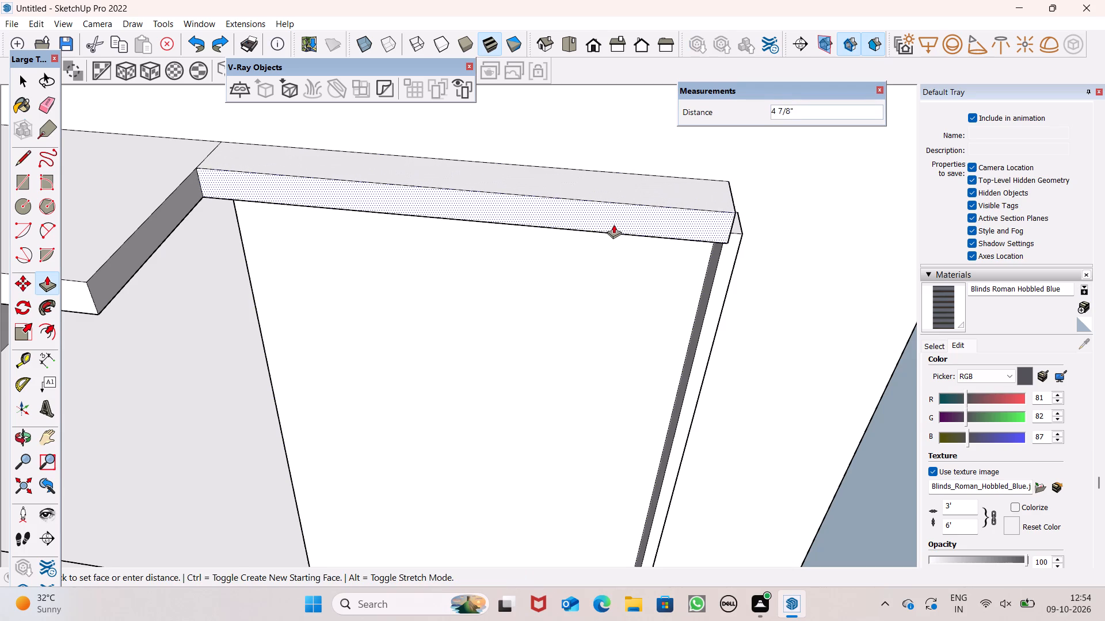
left_click_drag(614, 224, 710, 434)
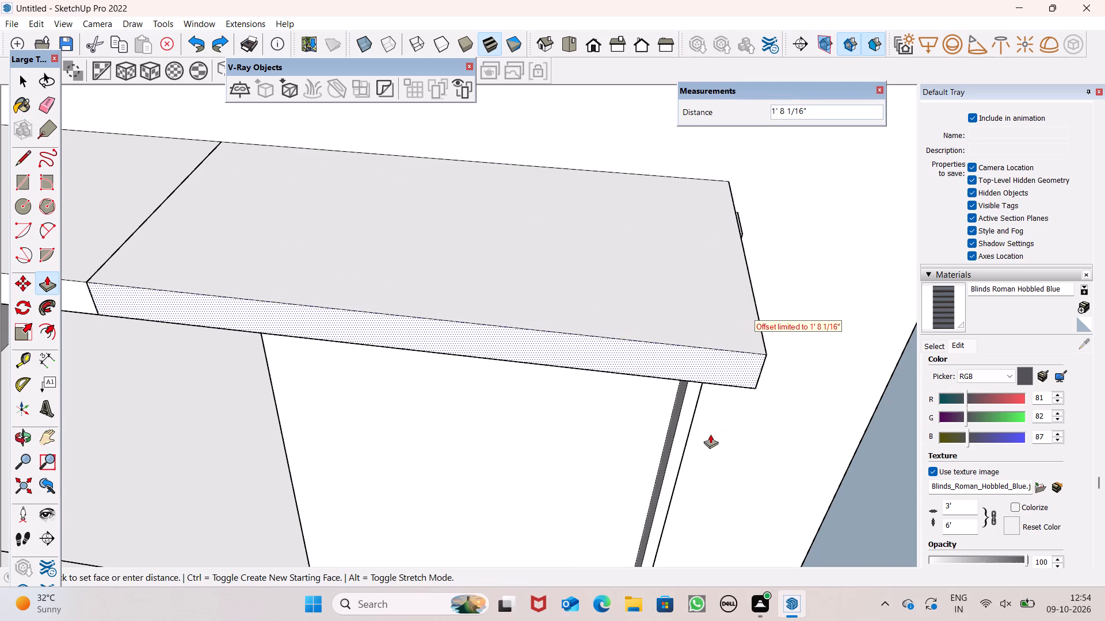
left_click_drag(710, 434, 681, 436)
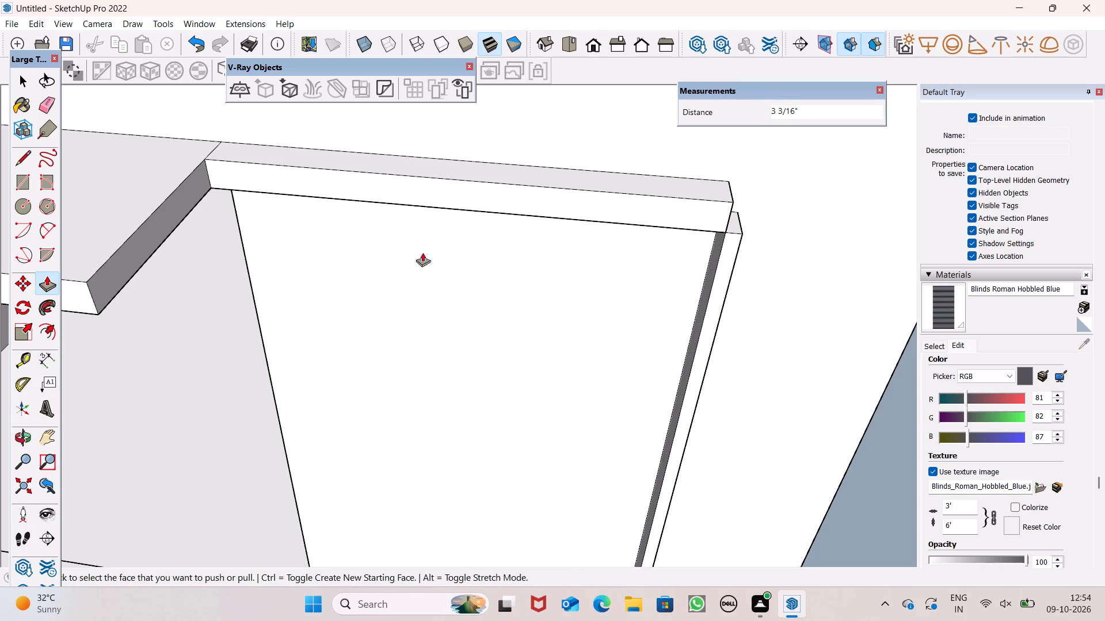
Pull the top band's end face out about 1 3/16", flush with the vertical strip's outer face.
scroll(728, 229, "up", 1)
middle_click_drag(727, 229, 407, 109)
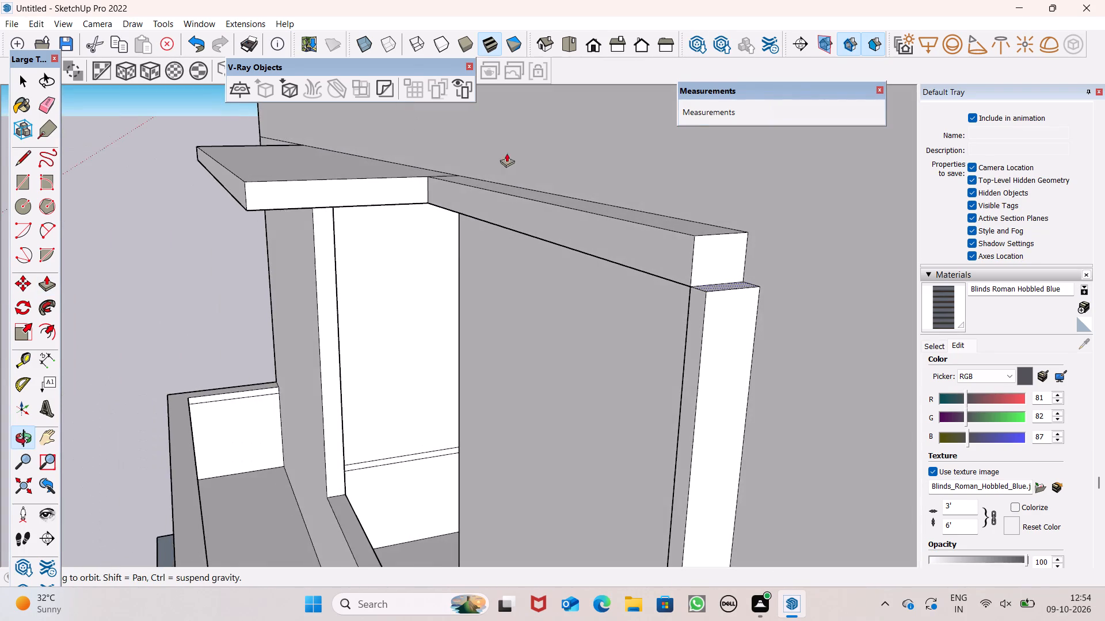
scroll(721, 294, "up", 8)
left_click_drag(714, 257, 737, 308)
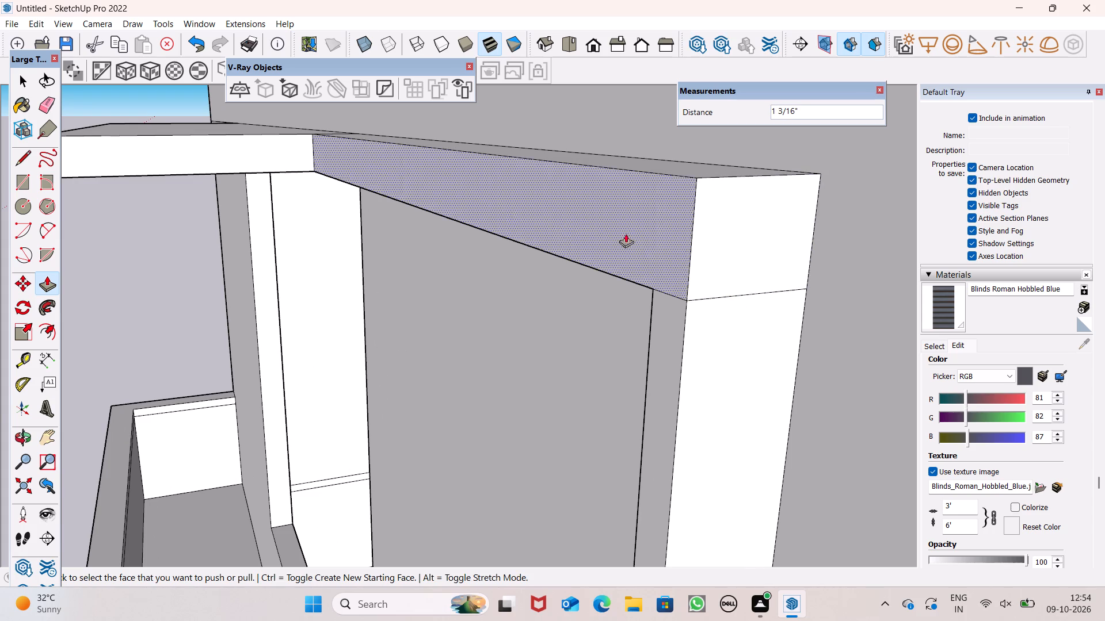
Erase the short leftover edge on the front face where the top band meets the vertical strip.
left_click(50, 111)
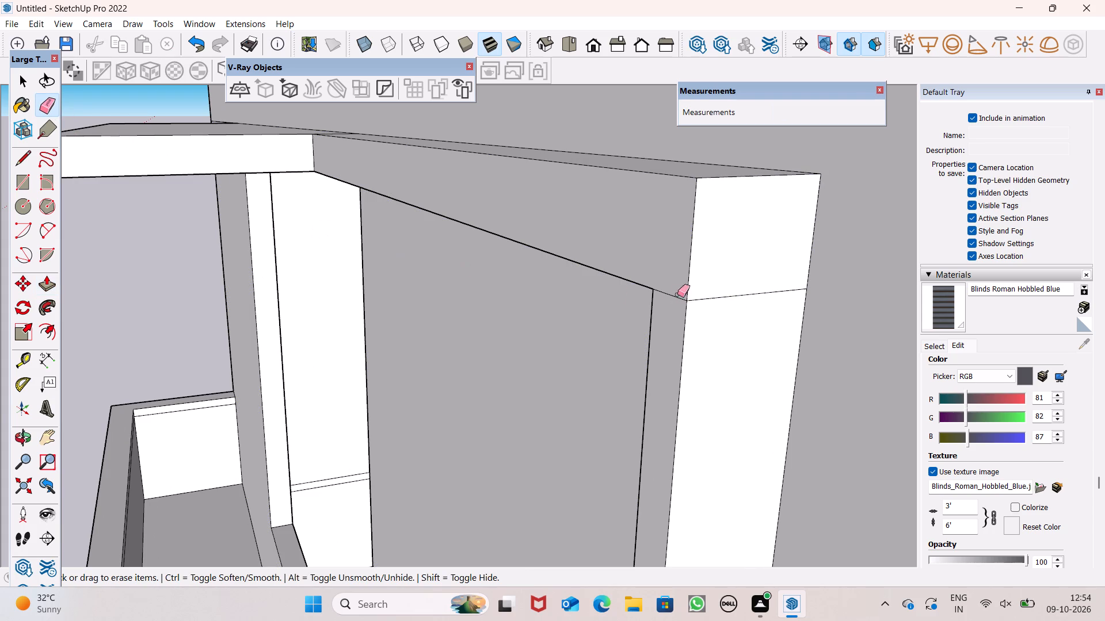
left_click_drag(670, 290, 669, 300)
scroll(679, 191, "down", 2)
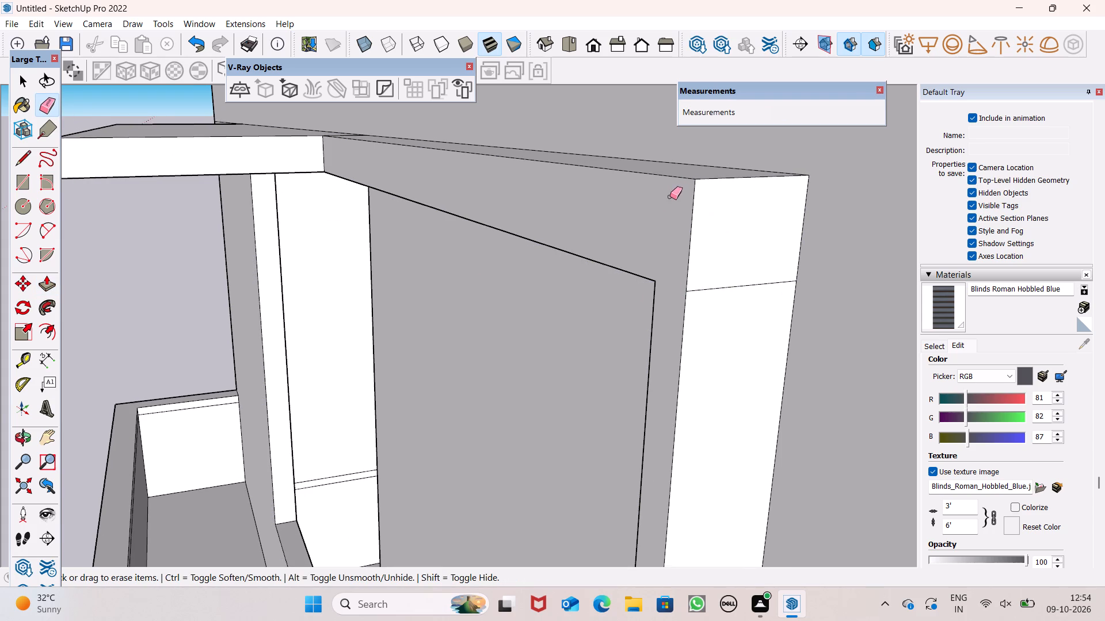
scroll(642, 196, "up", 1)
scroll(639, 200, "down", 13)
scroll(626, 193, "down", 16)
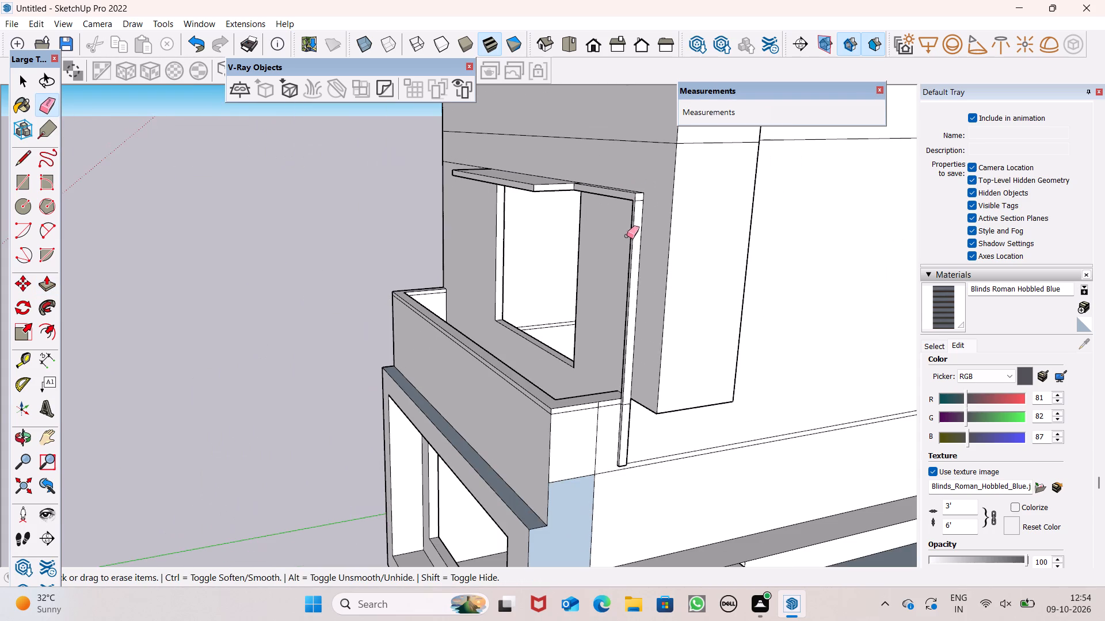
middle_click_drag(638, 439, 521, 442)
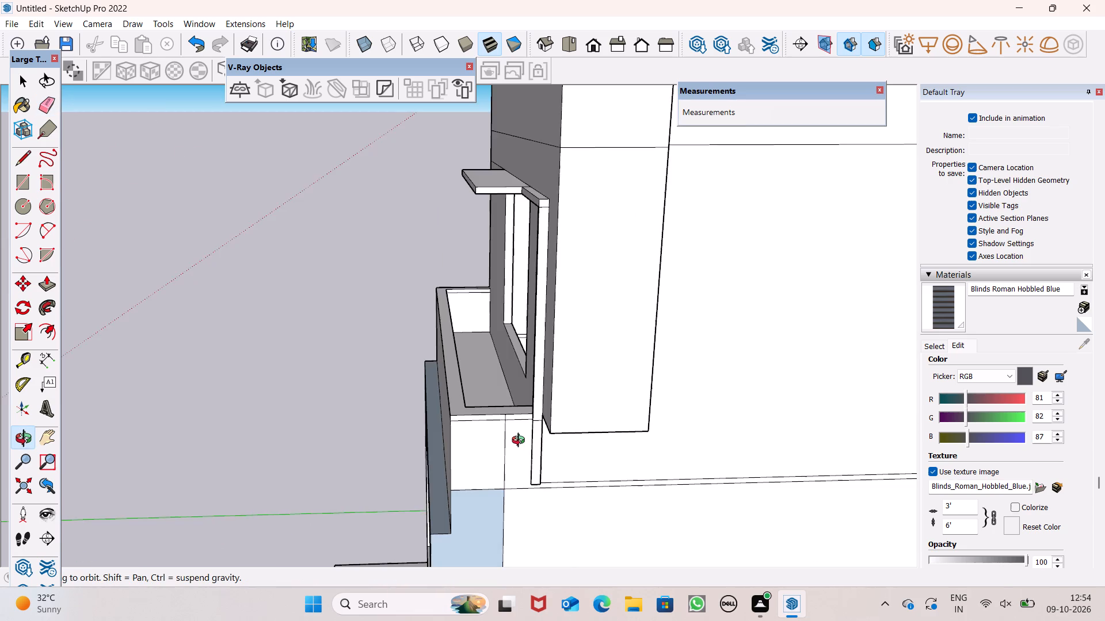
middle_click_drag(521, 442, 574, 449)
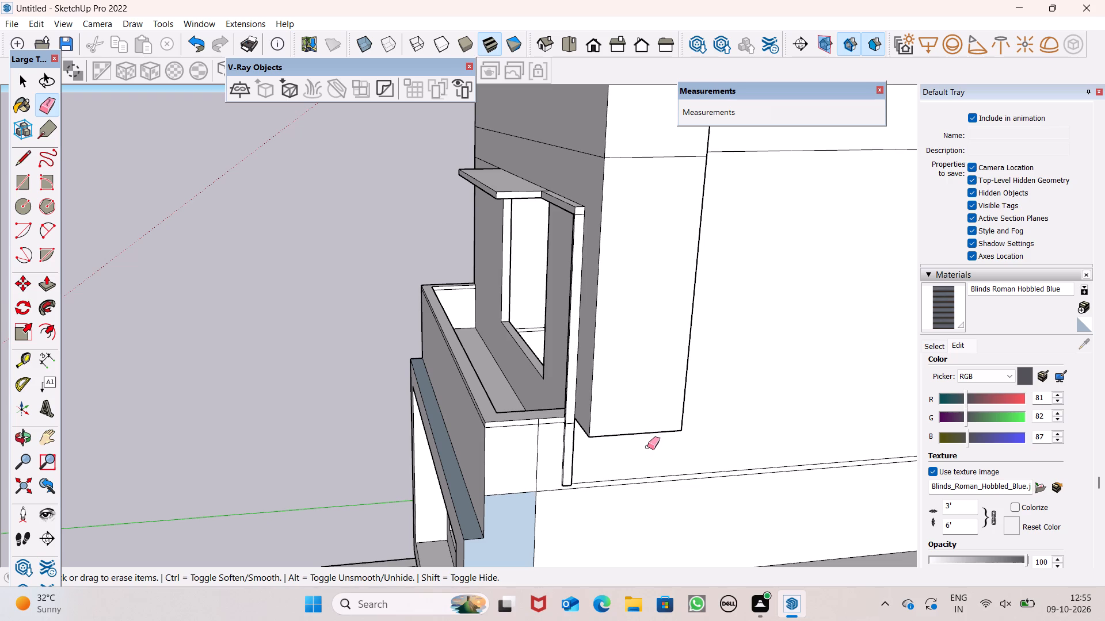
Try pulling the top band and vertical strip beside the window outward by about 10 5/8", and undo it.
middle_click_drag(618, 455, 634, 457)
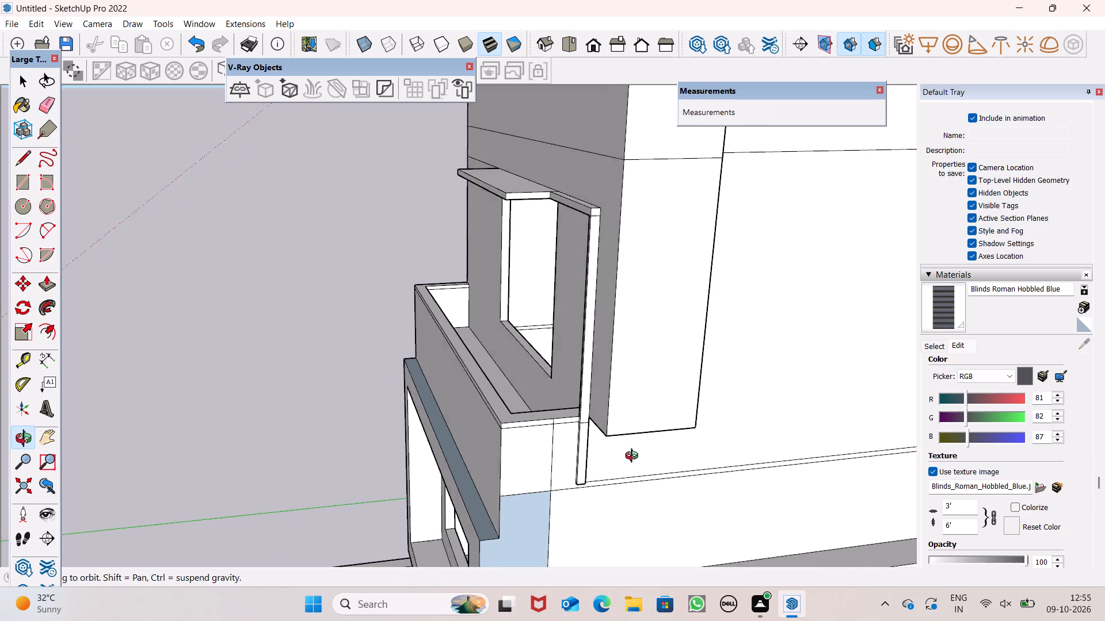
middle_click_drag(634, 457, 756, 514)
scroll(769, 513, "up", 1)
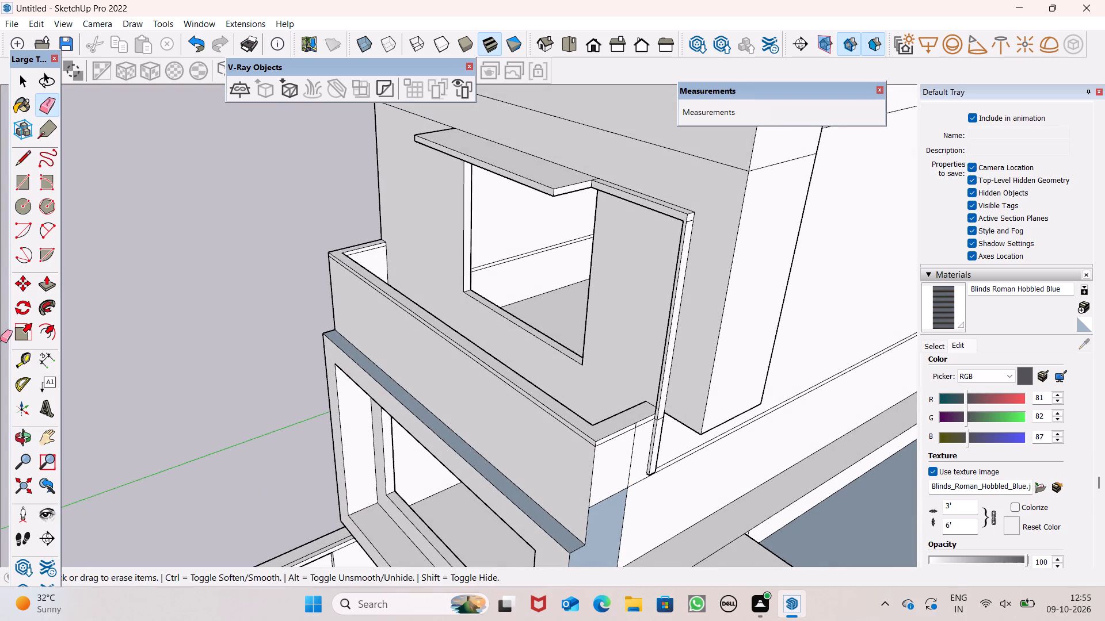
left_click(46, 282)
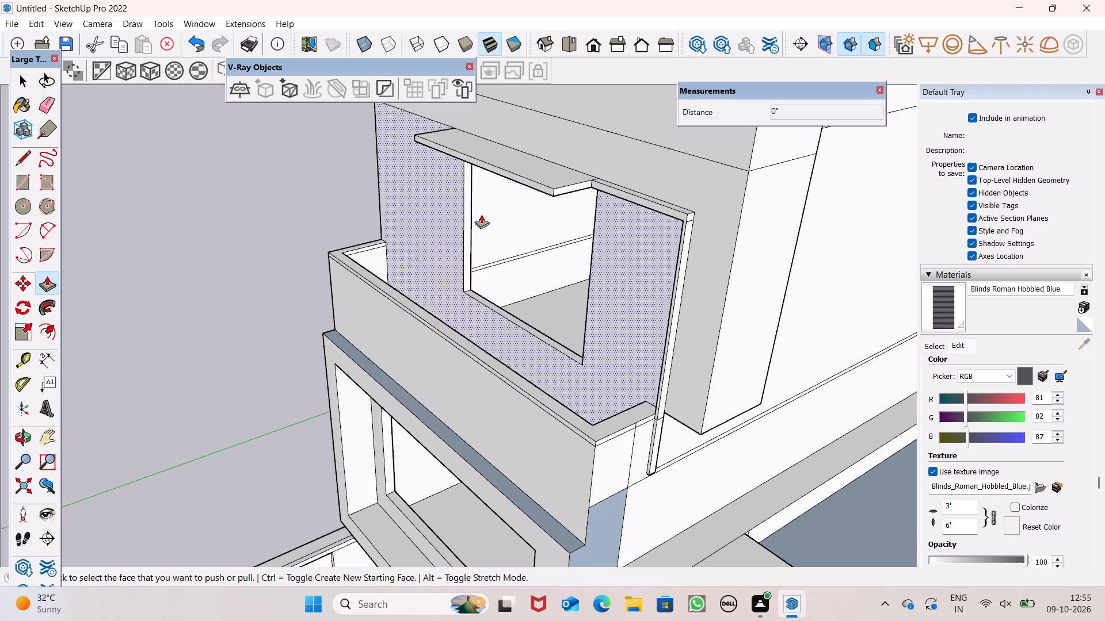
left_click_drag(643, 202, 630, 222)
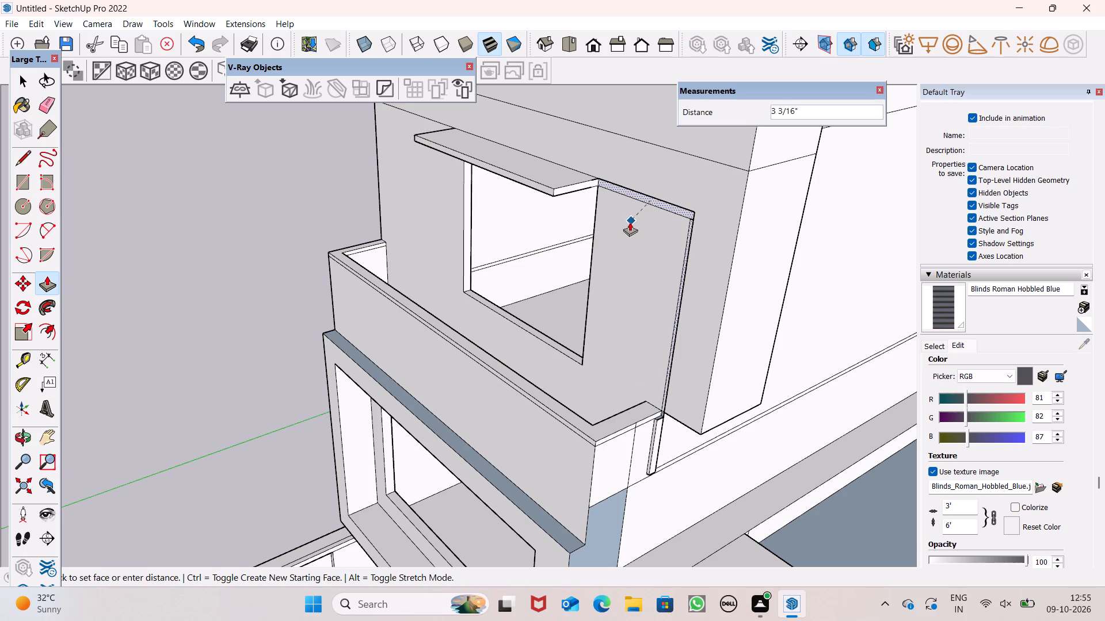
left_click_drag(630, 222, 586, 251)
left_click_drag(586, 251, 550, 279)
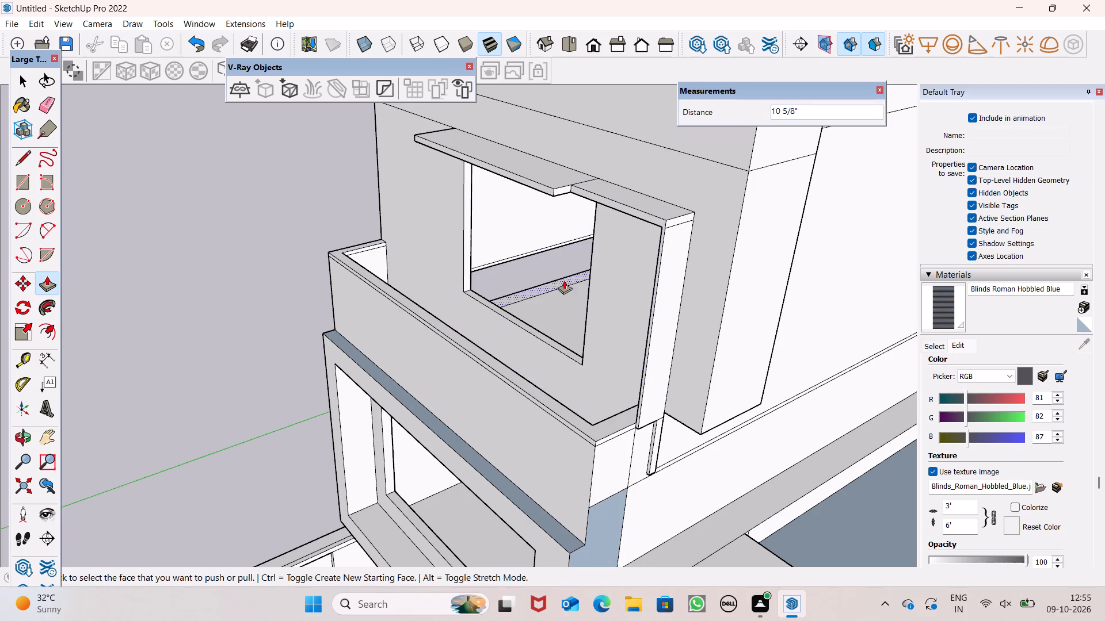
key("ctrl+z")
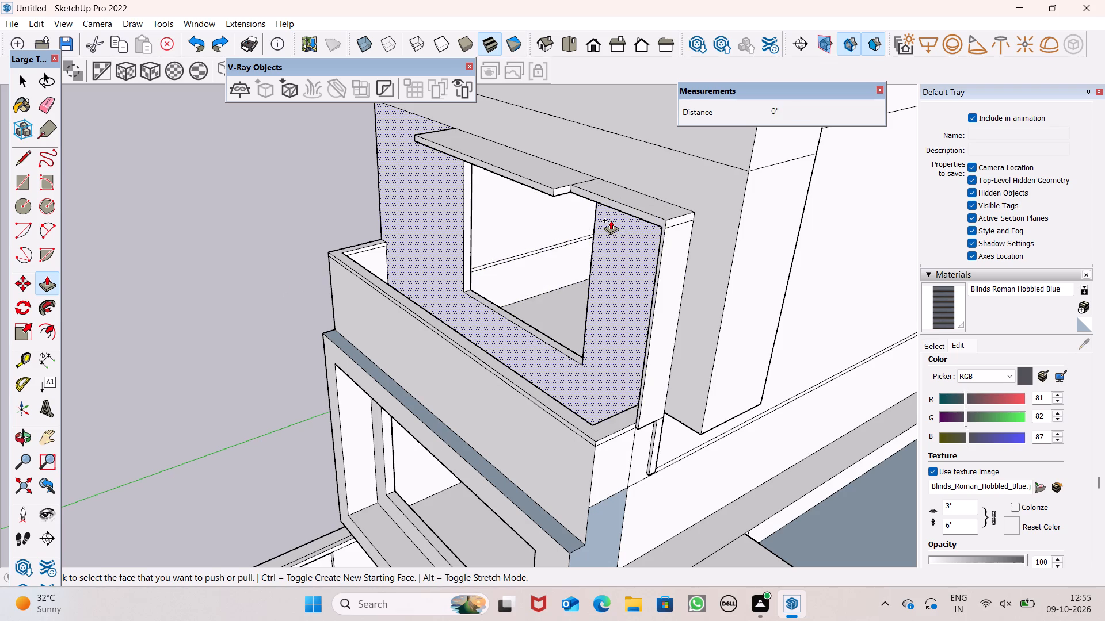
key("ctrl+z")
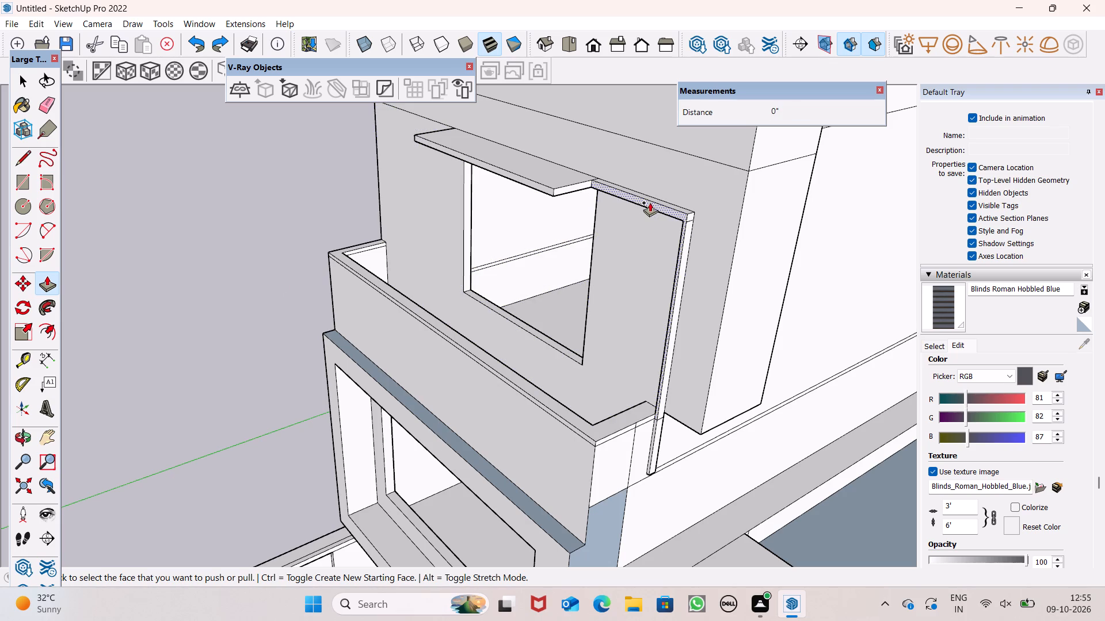
Pull the joined top band and vertical strip beside the window outward until level with the canopy's front edge.
left_click_drag(650, 202, 611, 216)
left_click_drag(602, 209, 558, 190)
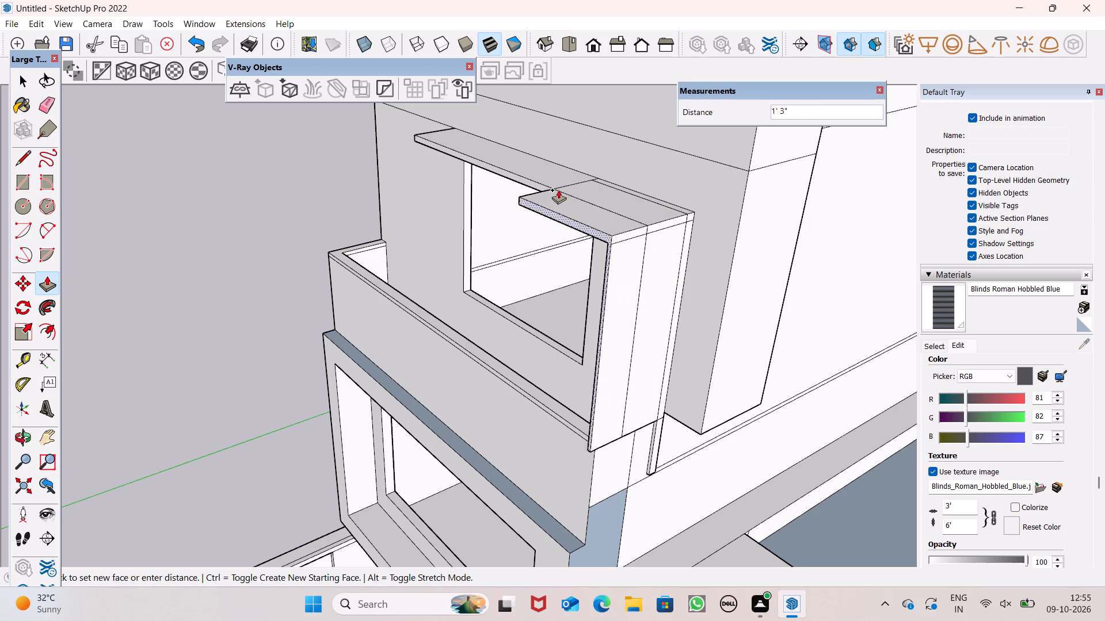
left_click_drag(558, 190, 542, 185)
Erase the vertical leftover edge on the side wall below the extended panel, between the parapet corner and the lower strip.
middle_click_drag(642, 412, 556, 327)
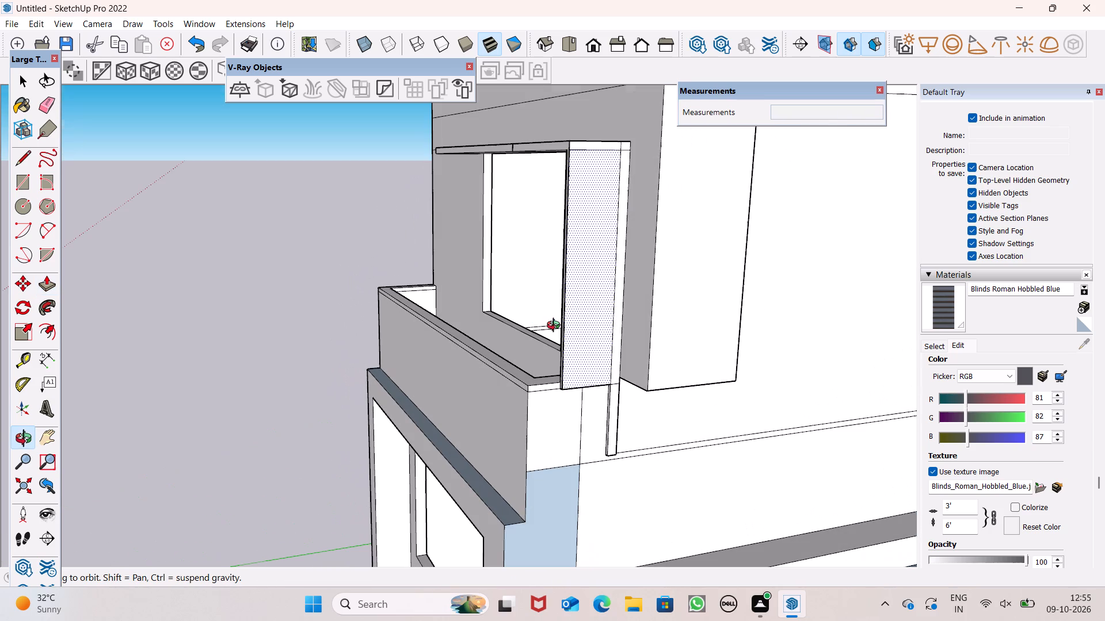
middle_click_drag(556, 327, 556, 327)
scroll(601, 393, "up", 5)
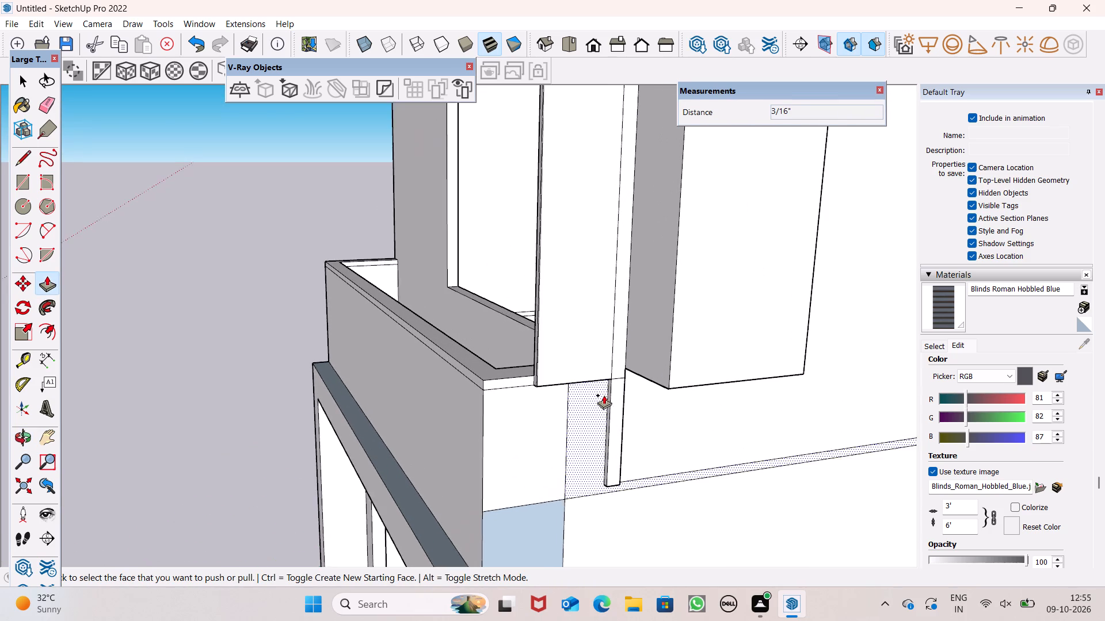
scroll(604, 395, "up", 1)
middle_click_drag(598, 398, 603, 391)
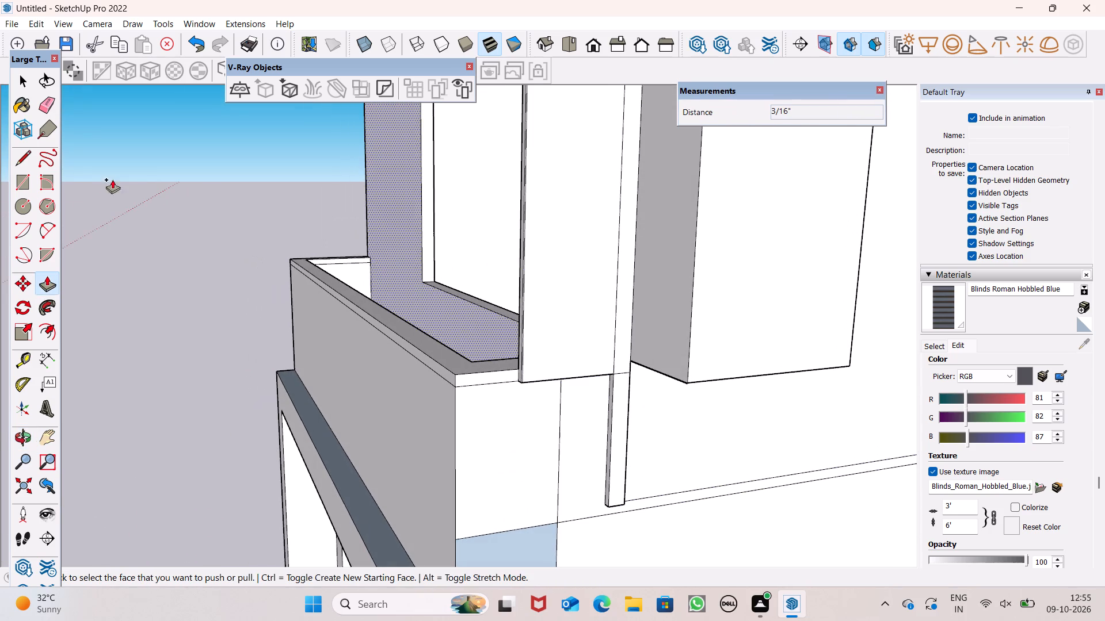
left_click(41, 111)
left_click_drag(565, 476, 539, 478)
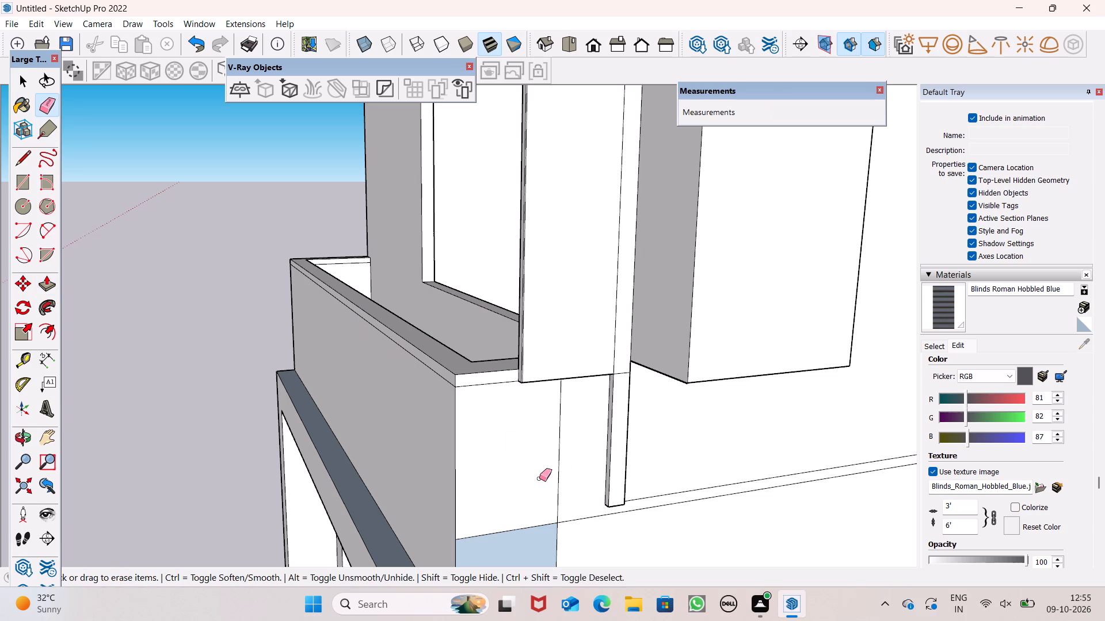
left_click_drag(539, 478, 539, 478)
Pull the lower vertical strip's front face outward 1' 5 1/16", flush with the extended panel above.
middle_click_drag(515, 396, 570, 413)
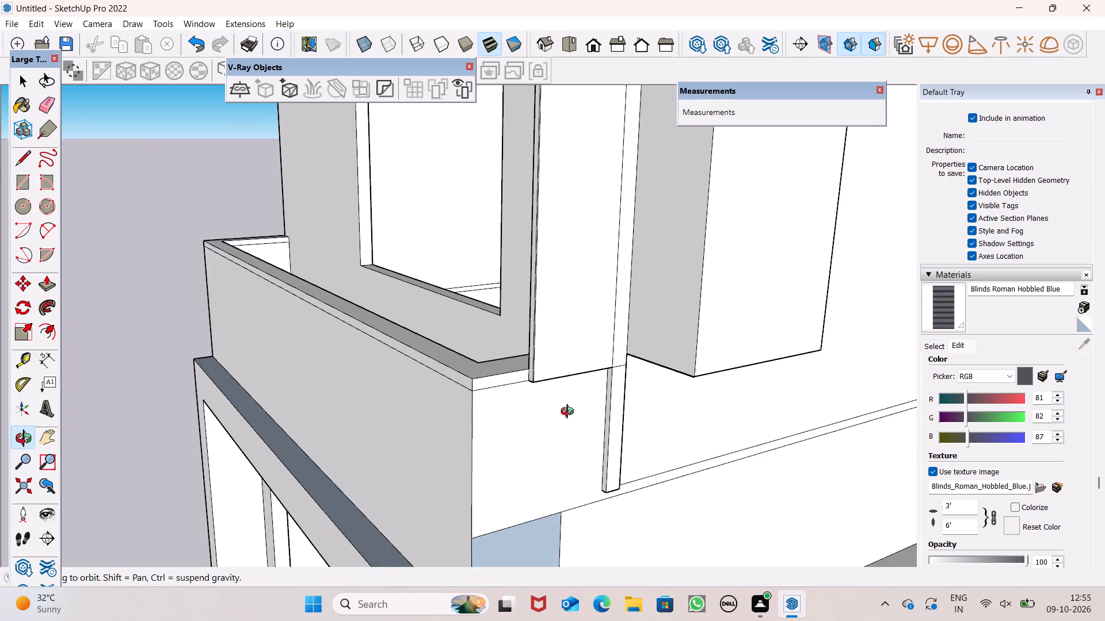
middle_click_drag(570, 413, 571, 401)
left_click(58, 283)
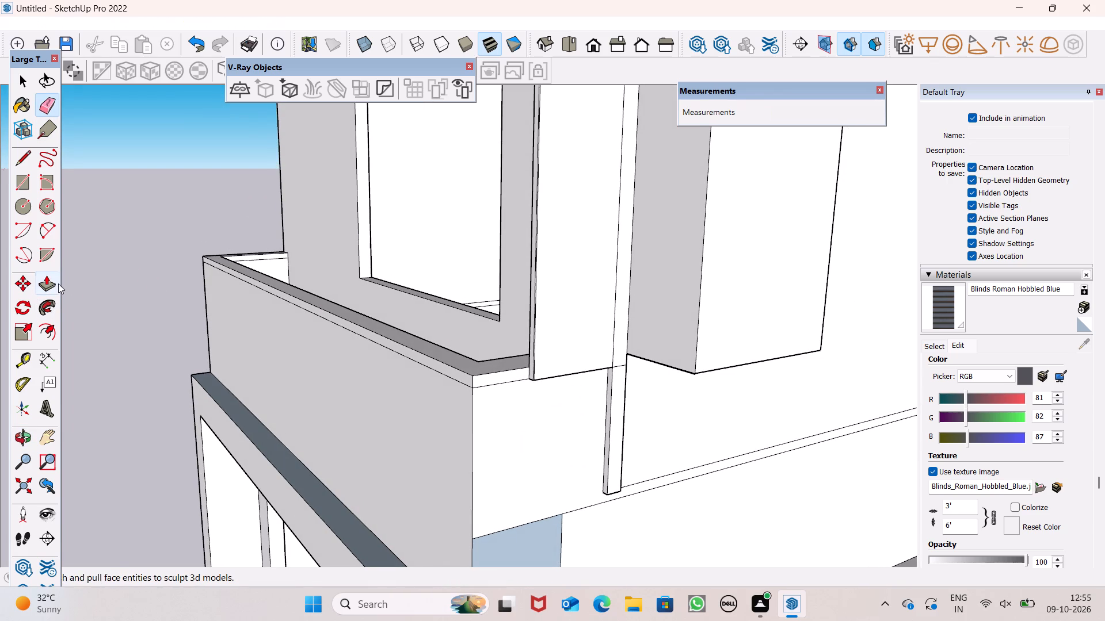
scroll(558, 420, "up", 6)
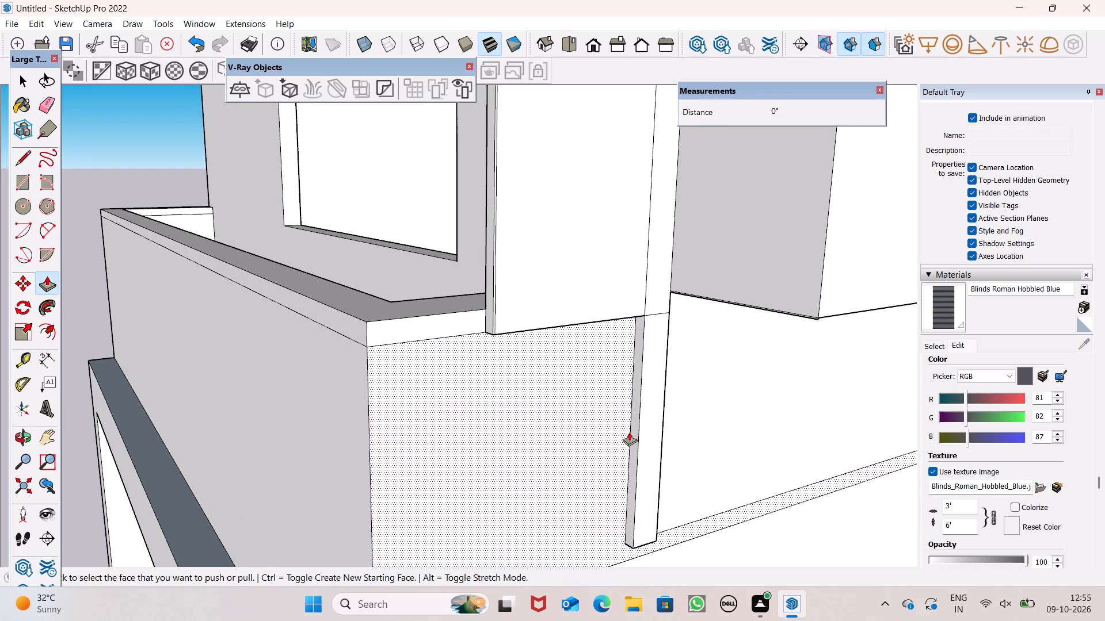
left_click_drag(636, 430, 513, 469)
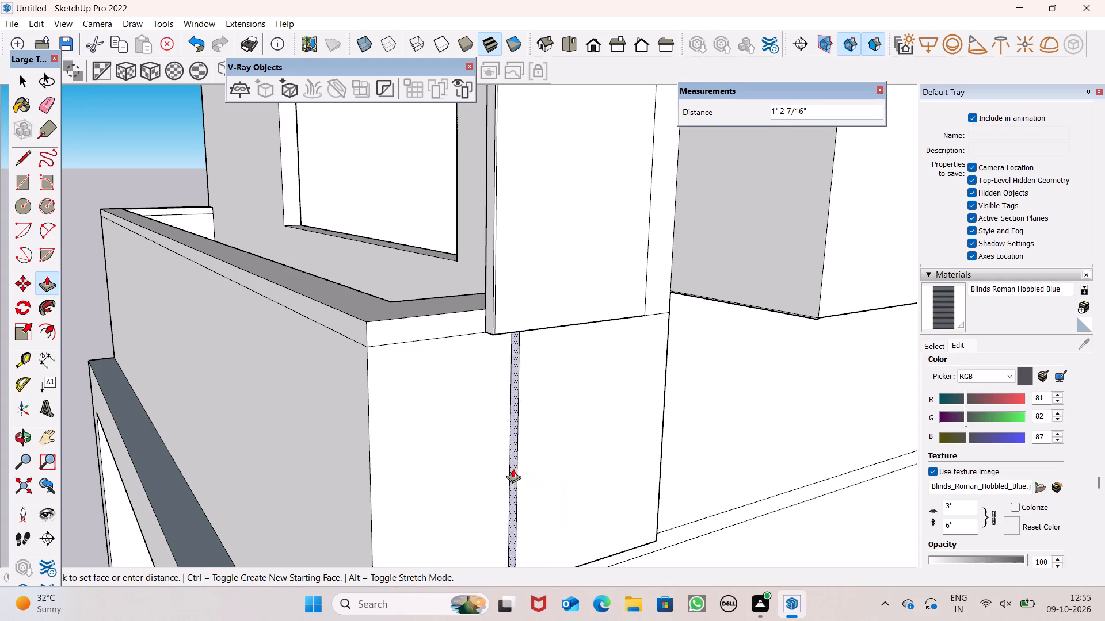
left_click_drag(513, 469, 490, 324)
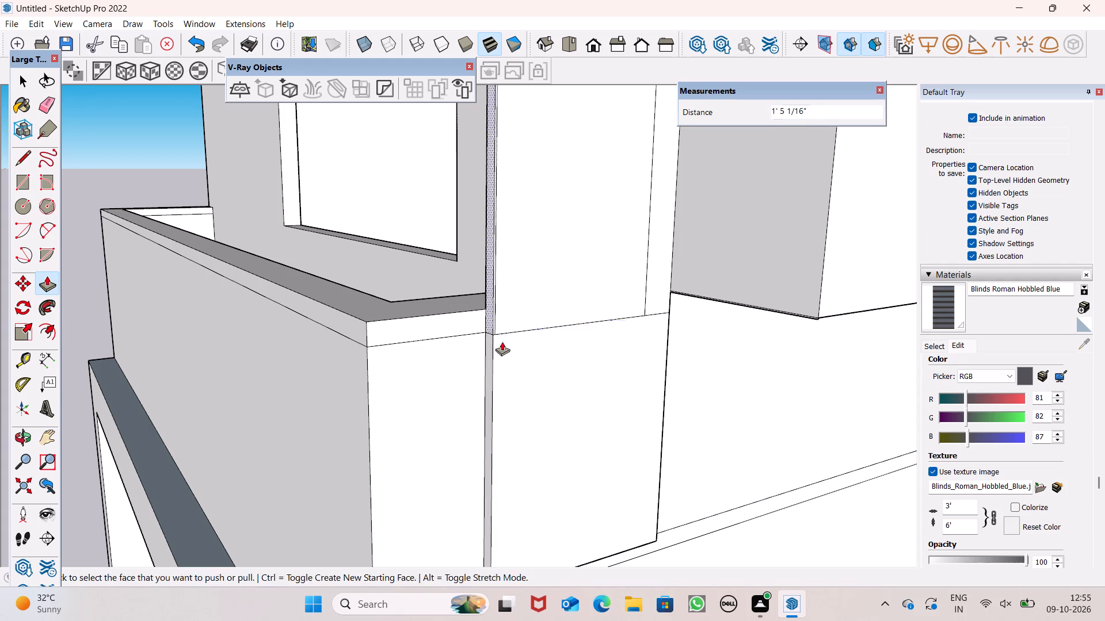
Push the lower panel's narrow rear end face forward 1' 7 1/4", leaving a thin vertical strip at the front.
middle_click_drag(591, 422, 196, 323)
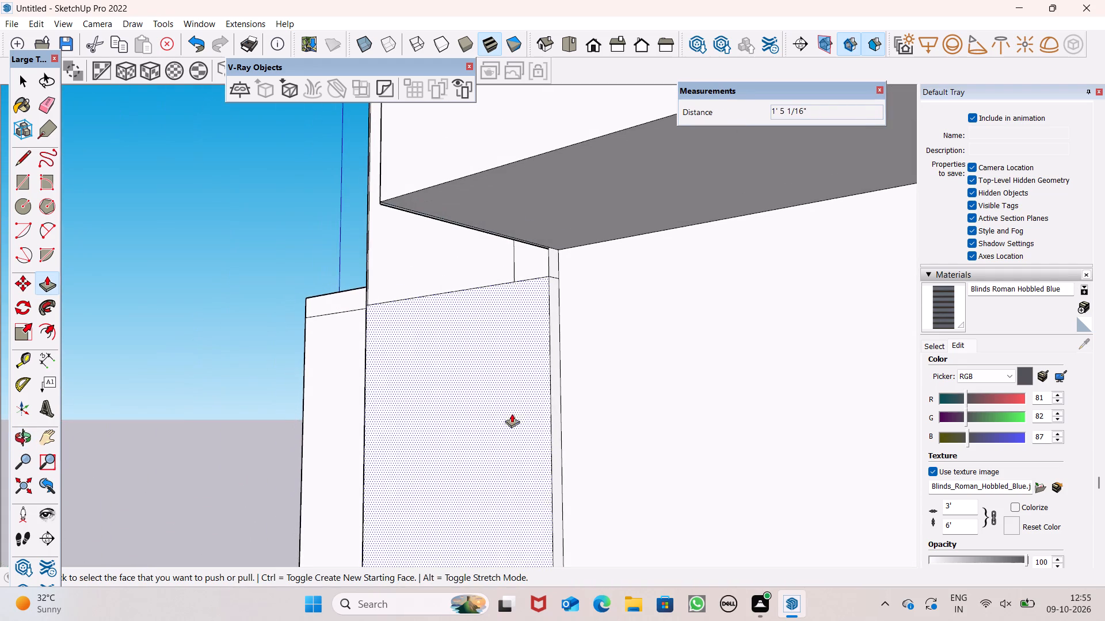
scroll(528, 413, "up", 1)
left_click_drag(559, 423, 395, 424)
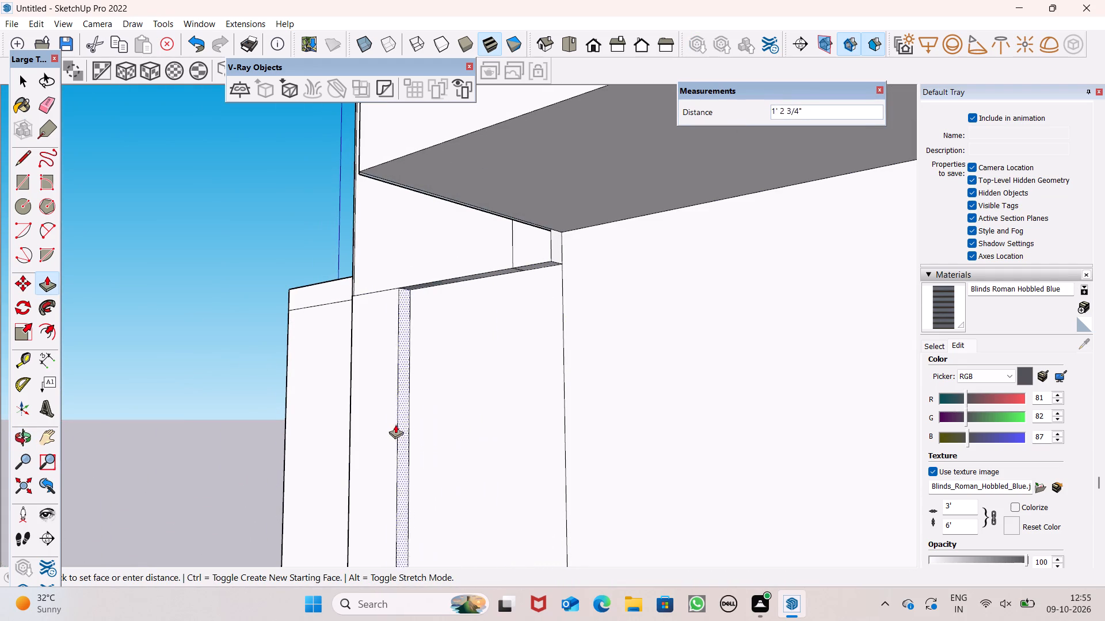
left_click_drag(395, 424, 363, 427)
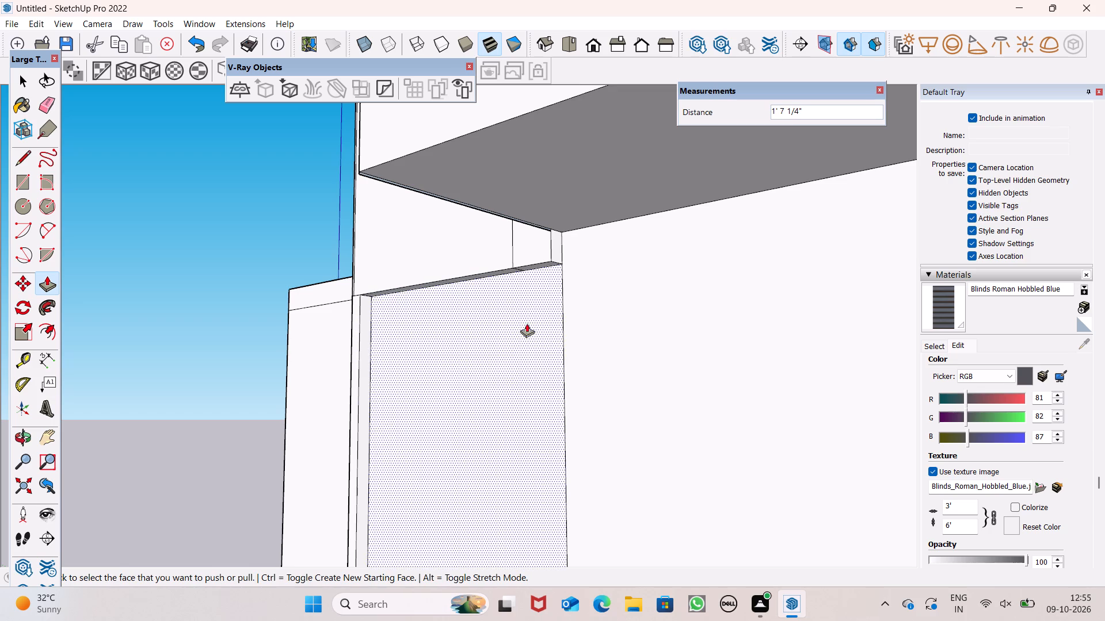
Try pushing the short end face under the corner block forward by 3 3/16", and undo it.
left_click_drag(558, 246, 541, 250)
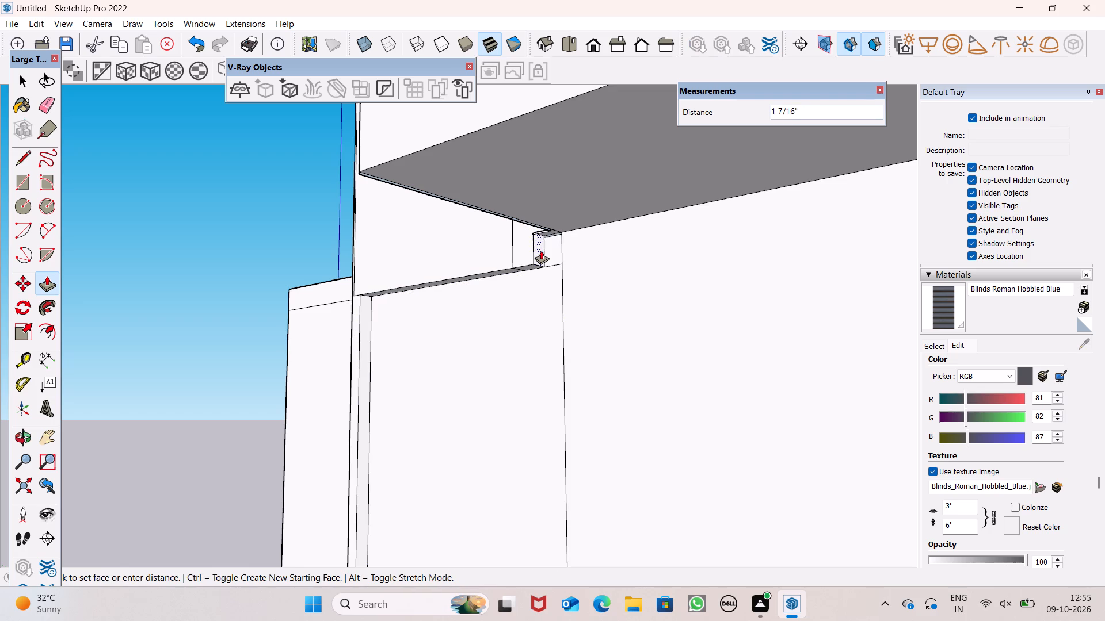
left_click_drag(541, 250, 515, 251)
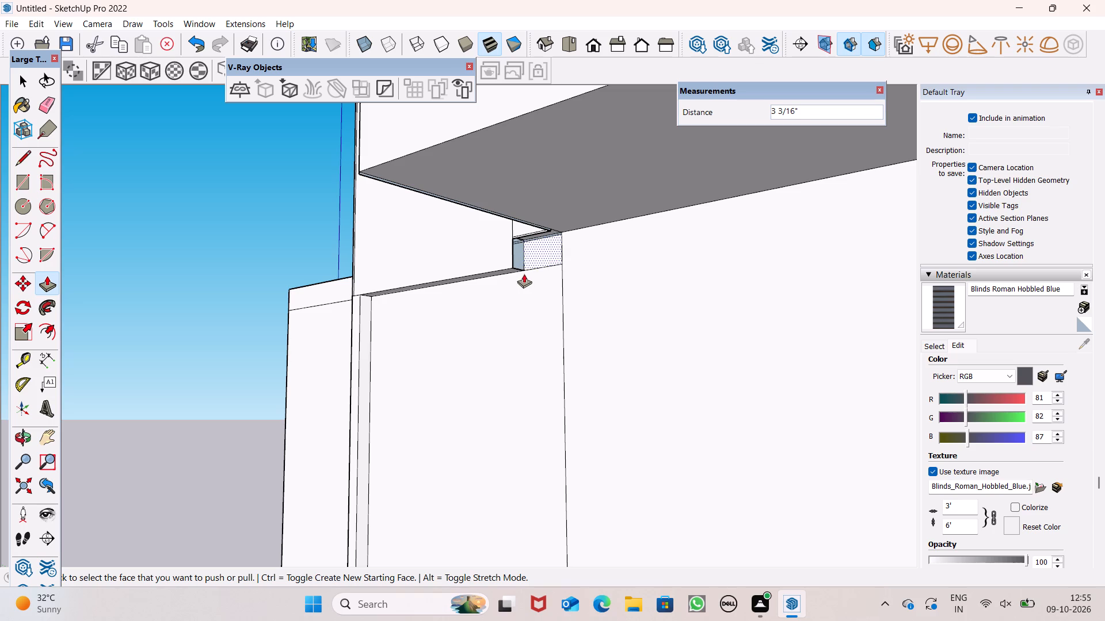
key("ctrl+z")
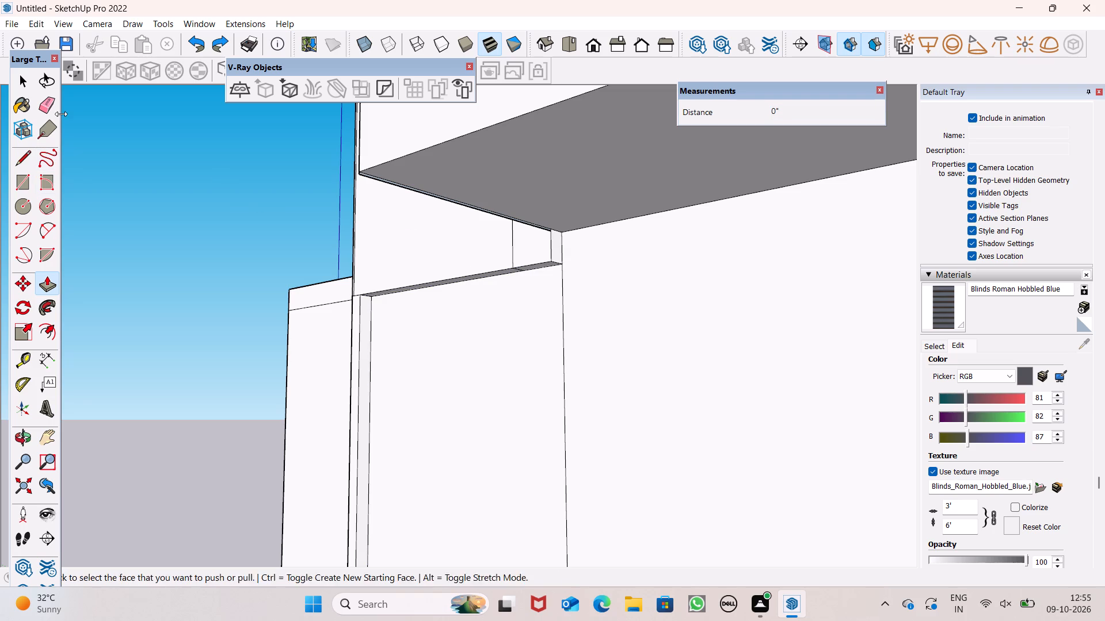
Erase the short vertical edge on the panel under the corner block and the leftover edge across the recess's narrow underside.
left_click(52, 112)
left_click_drag(502, 236, 516, 233)
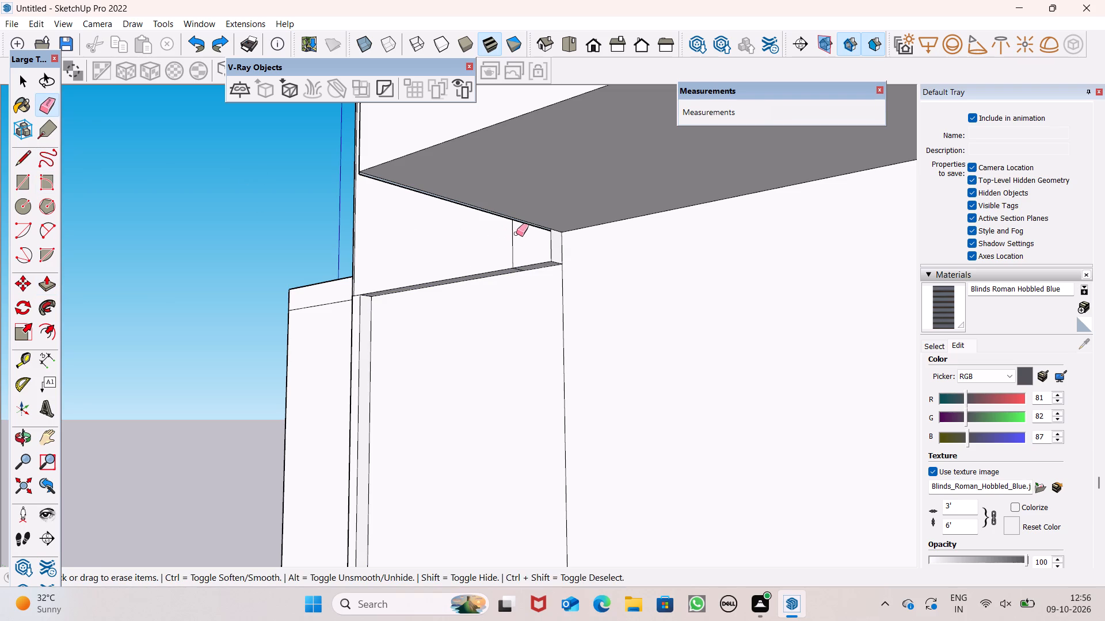
left_click_drag(516, 233, 513, 233)
left_click(52, 289)
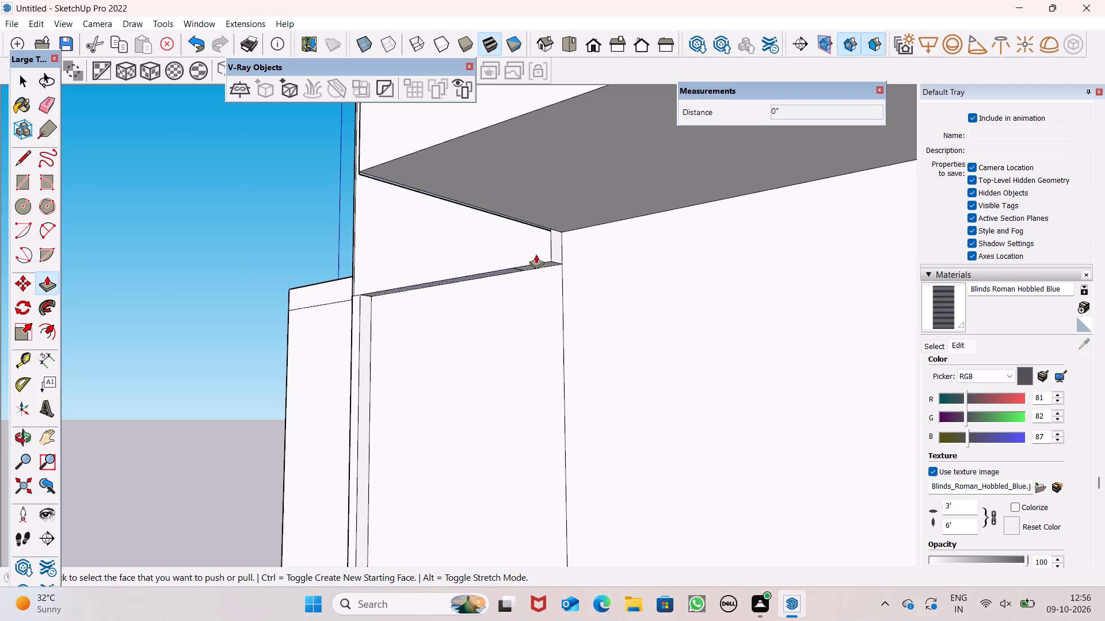
left_click(60, 106)
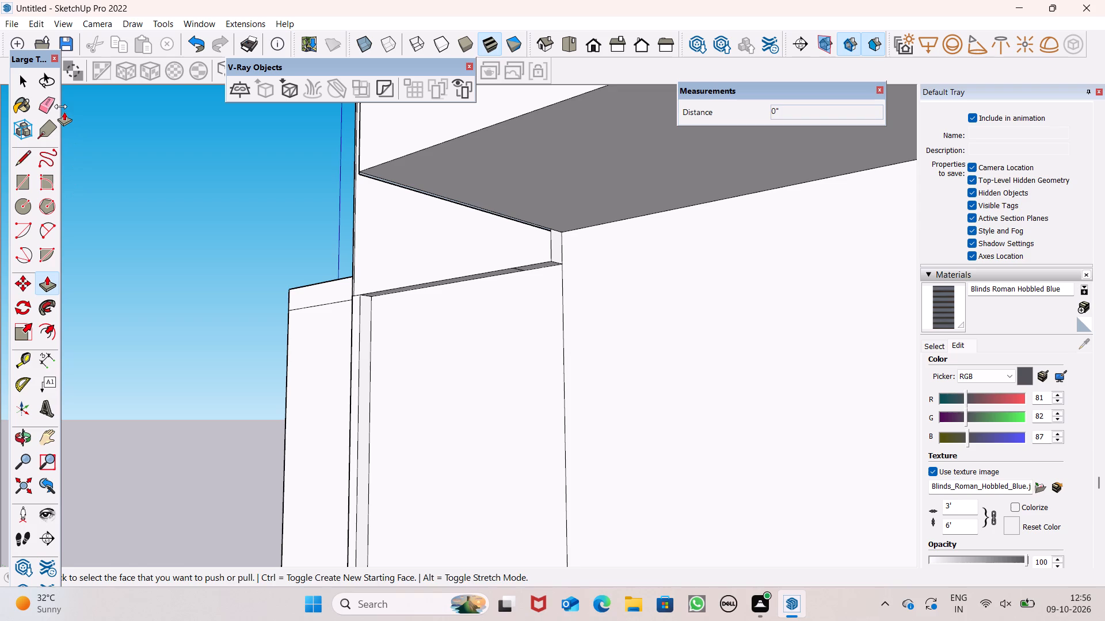
left_click(51, 105)
scroll(553, 278, "up", 7)
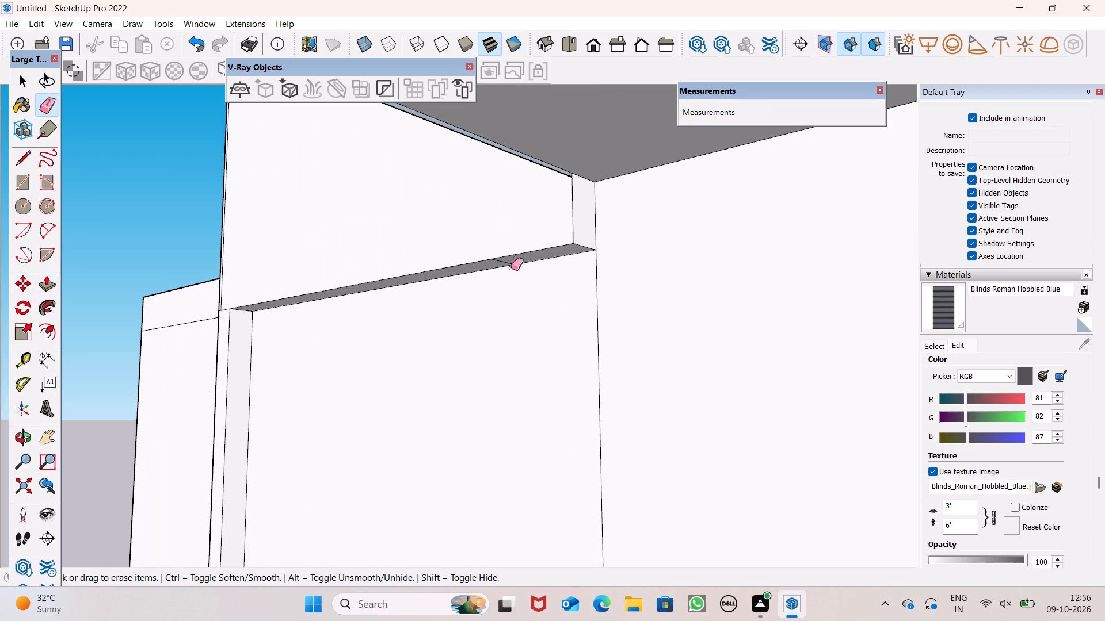
left_click_drag(505, 260, 499, 262)
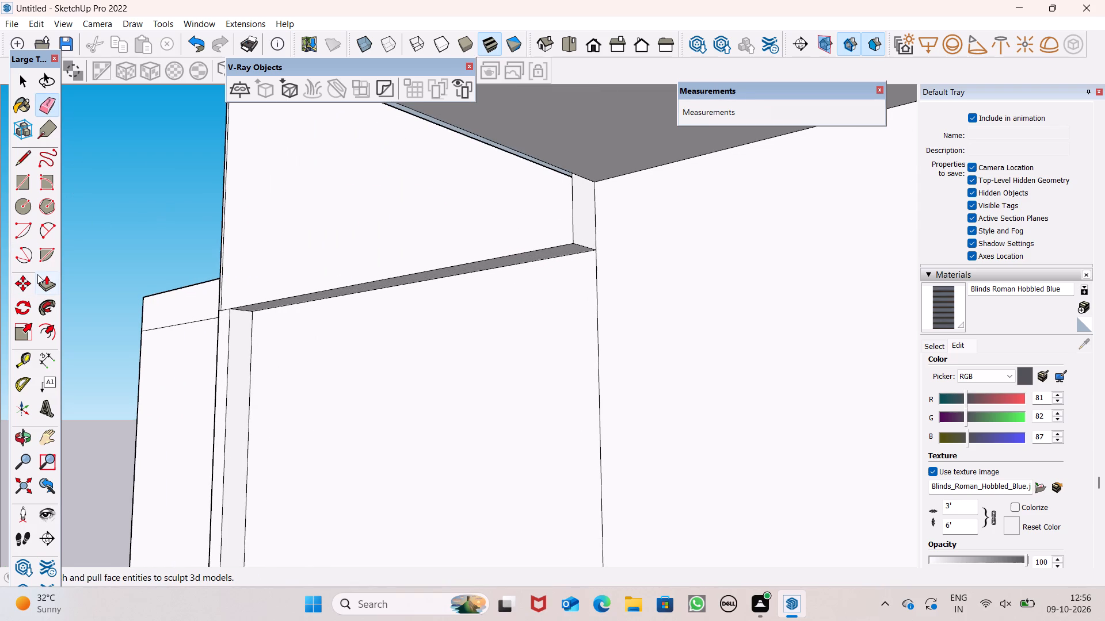
Push the short end face under the corner block forward 1' 7 1/4", level with the recess cut below.
left_click(44, 286)
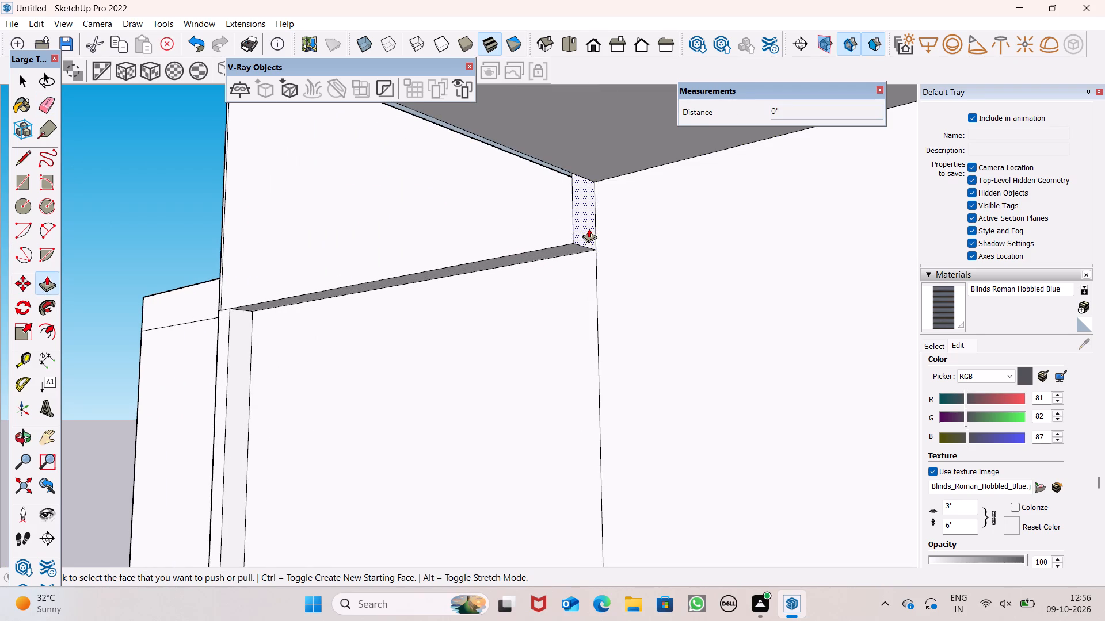
left_click_drag(588, 227, 314, 259)
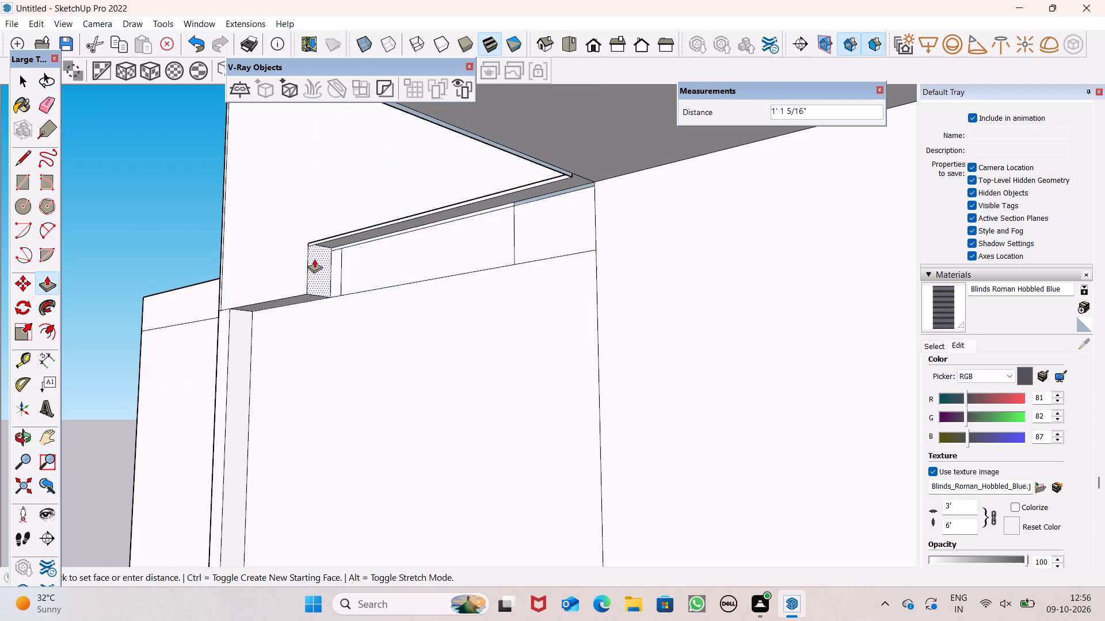
left_click_drag(314, 259, 228, 277)
Examine the side panel, thin front strip and canopy around the upper window from several angles.
middle_click_drag(314, 316, 424, 443)
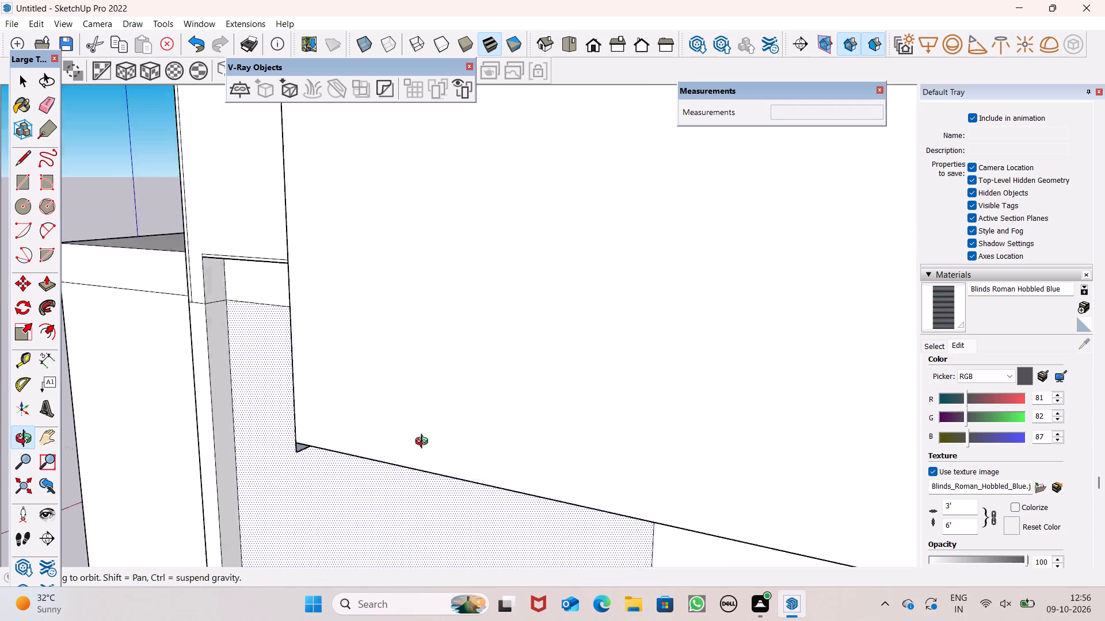
middle_click_drag(424, 443, 558, 502)
scroll(498, 434, "down", 4)
scroll(589, 333, "down", 4)
scroll(665, 340, "down", 3)
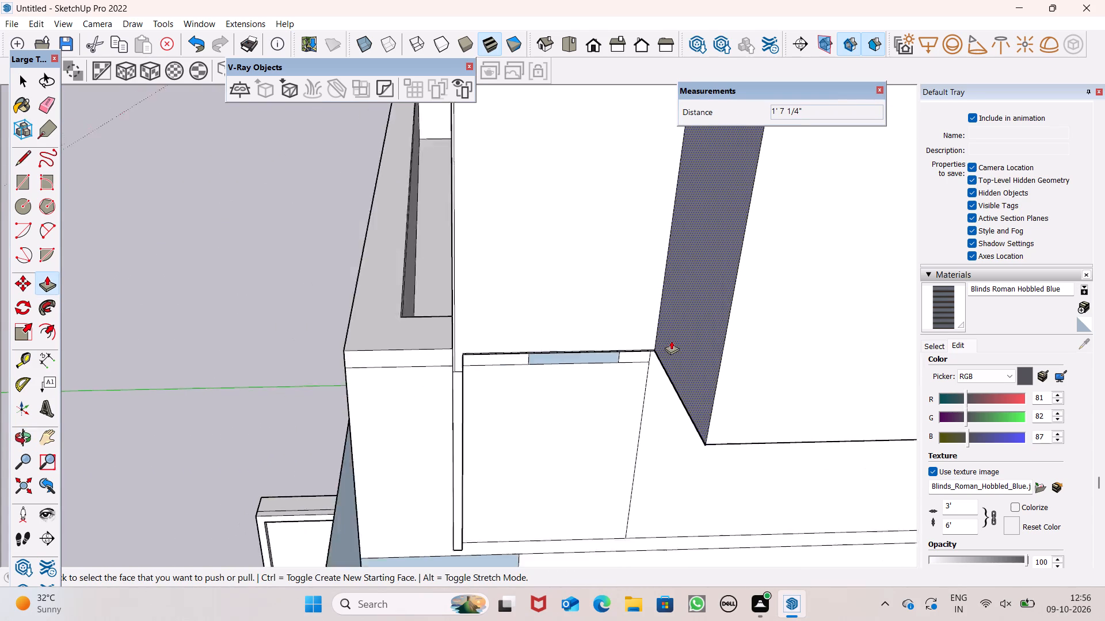
scroll(671, 340, "down", 18)
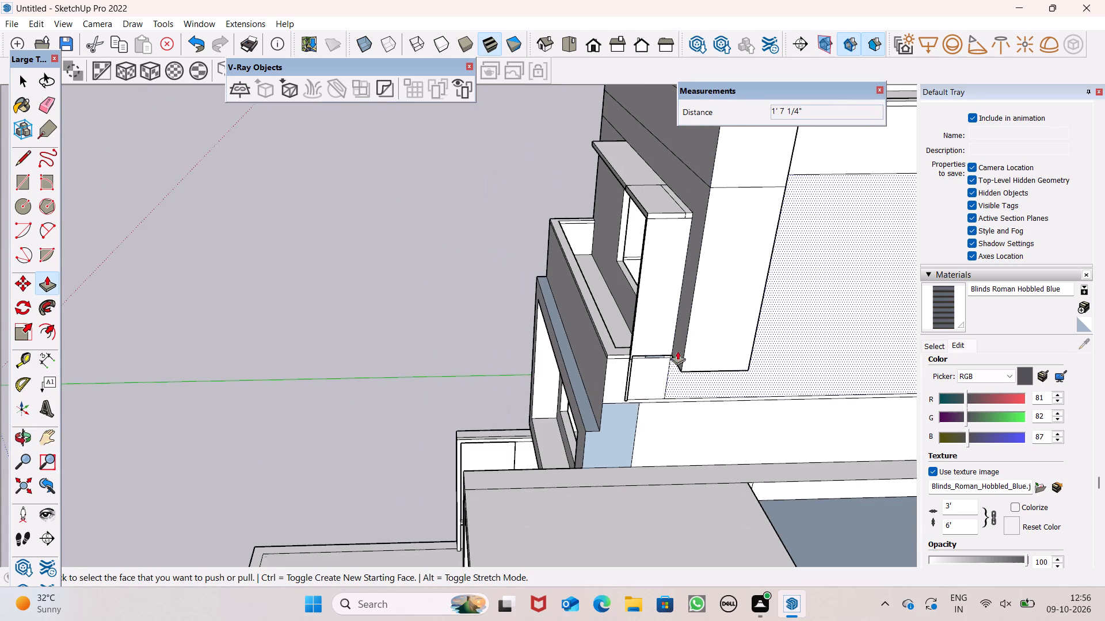
scroll(670, 316, "up", 1)
middle_click_drag(666, 312, 809, 278)
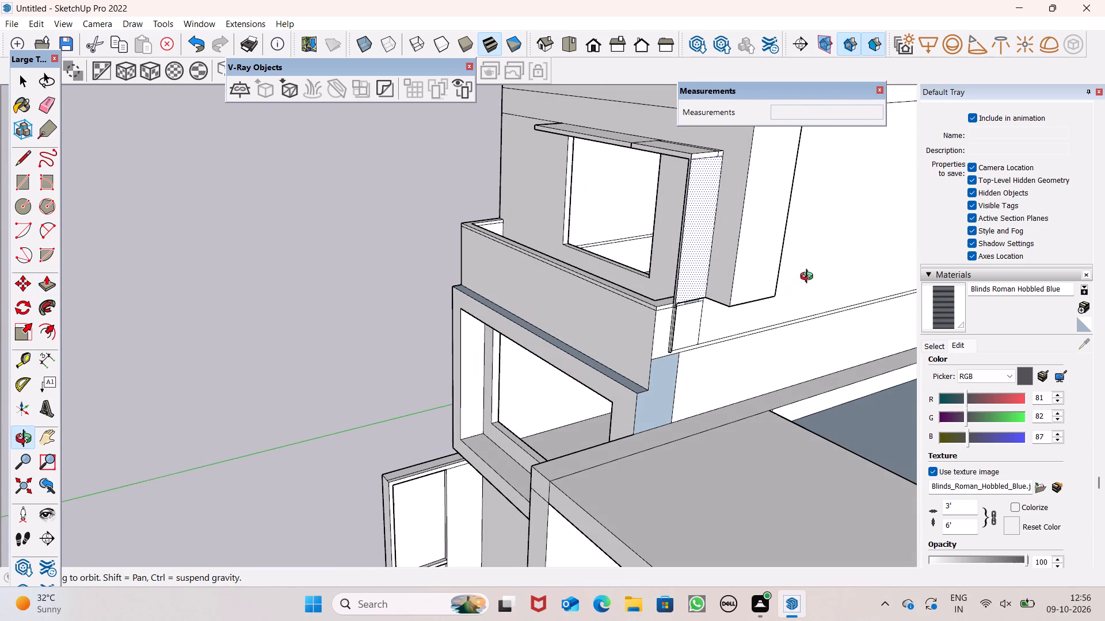
middle_click_drag(809, 278, 839, 270)
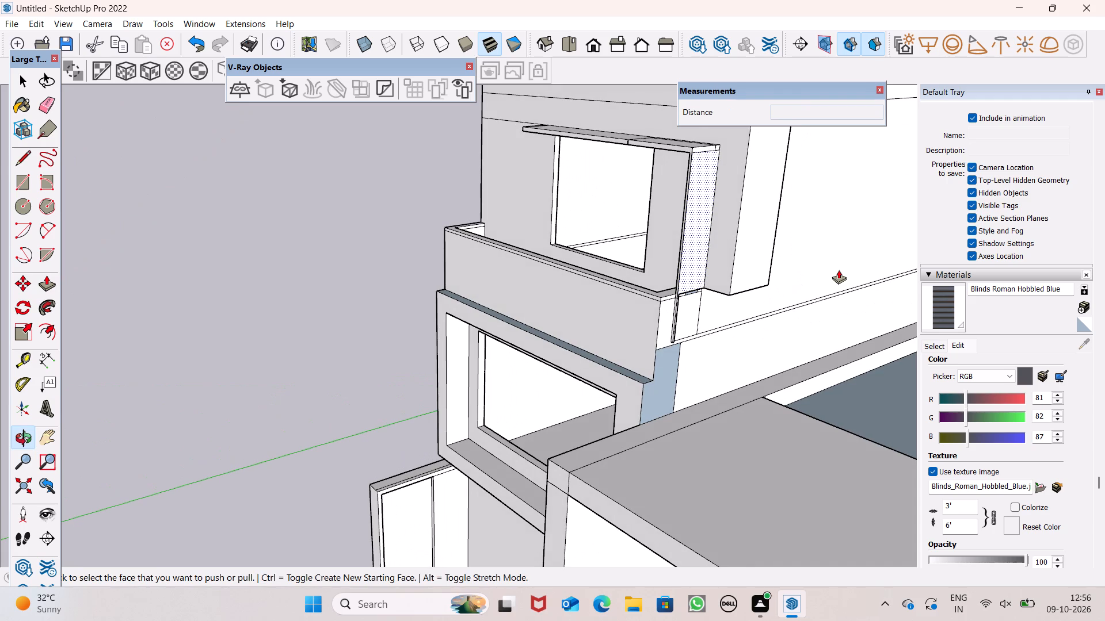
Examine the side panel, window canopy and corner block of the upper storey from the front and the side.
scroll(839, 273, "down", 1)
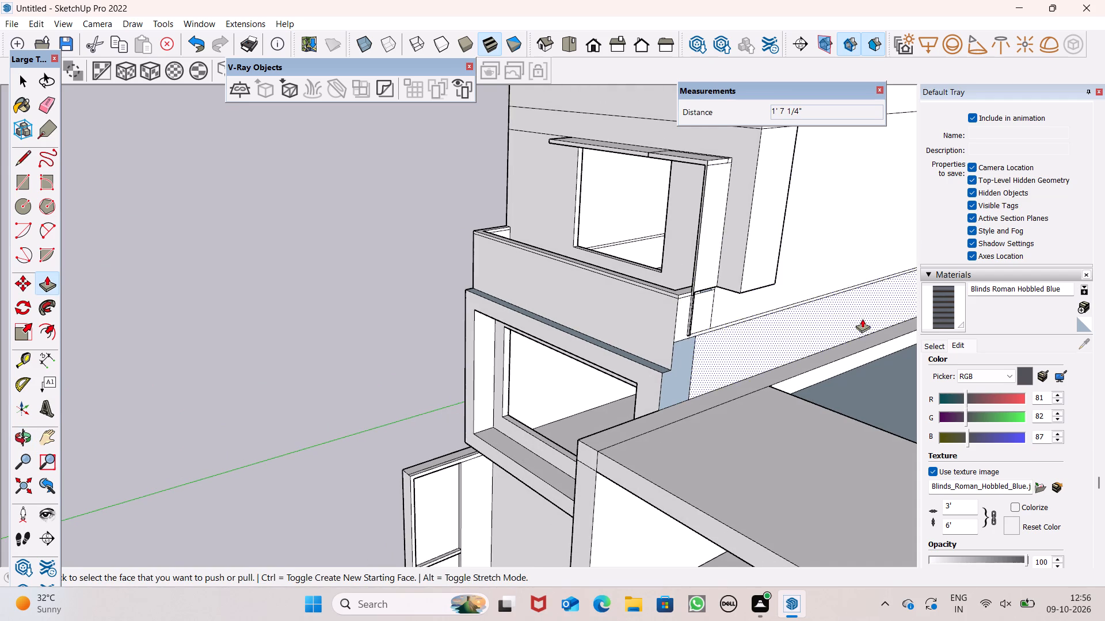
middle_click_drag(863, 319, 1032, 371)
scroll(1044, 305, "down", 4)
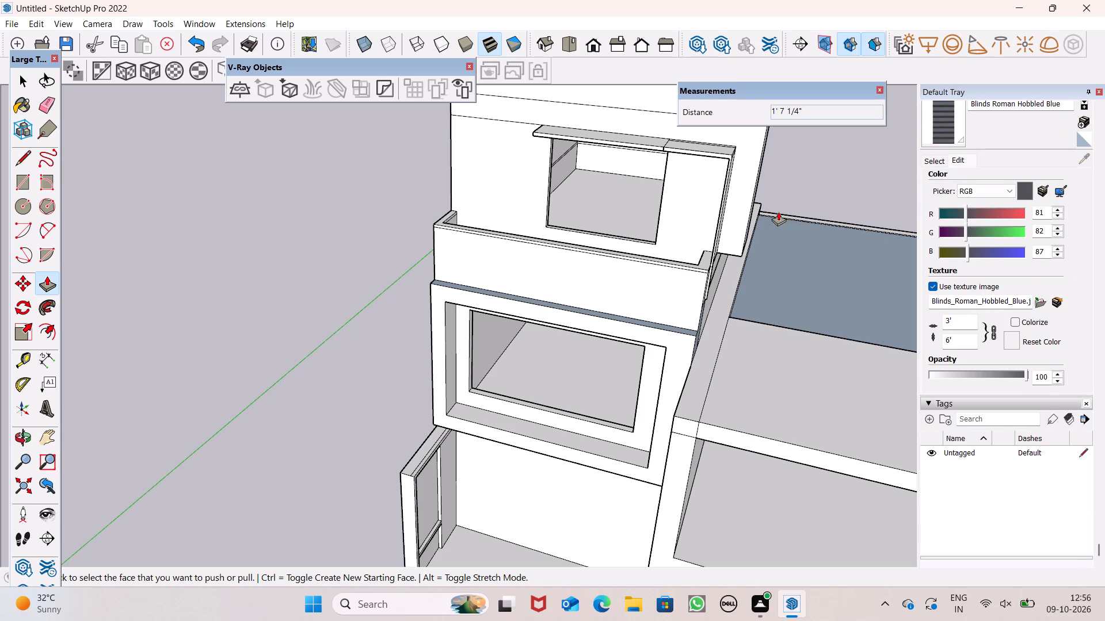
scroll(698, 256, "down", 3)
scroll(683, 264, "up", 1)
scroll(680, 266, "down", 1)
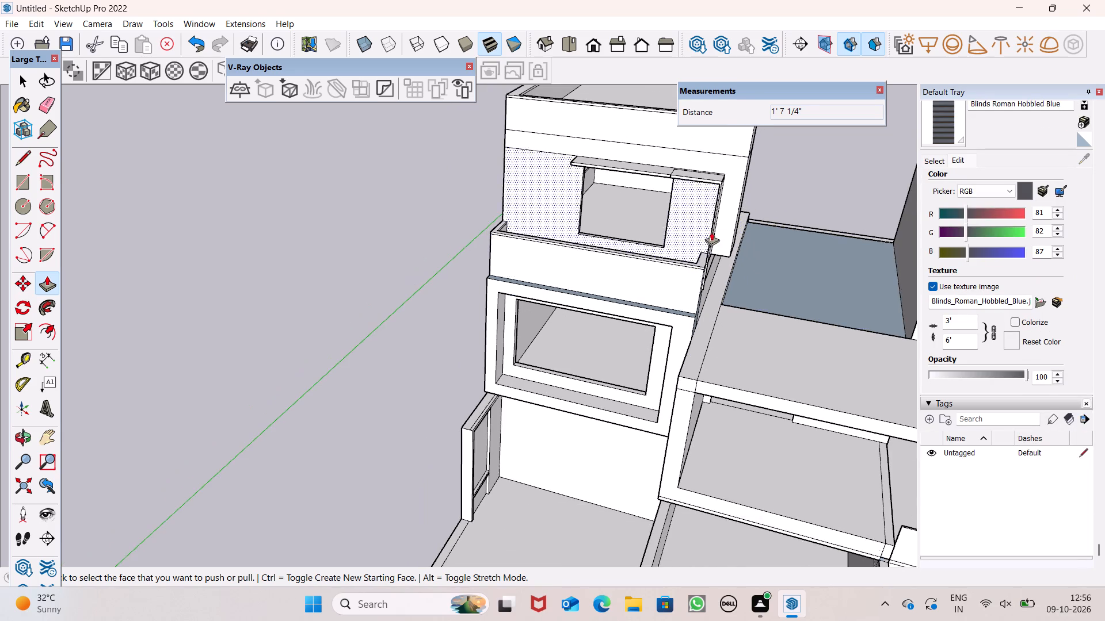
scroll(734, 200, "up", 3)
scroll(717, 237, "down", 2)
scroll(737, 172, "up", 7)
middle_click_drag(742, 184, 524, 221)
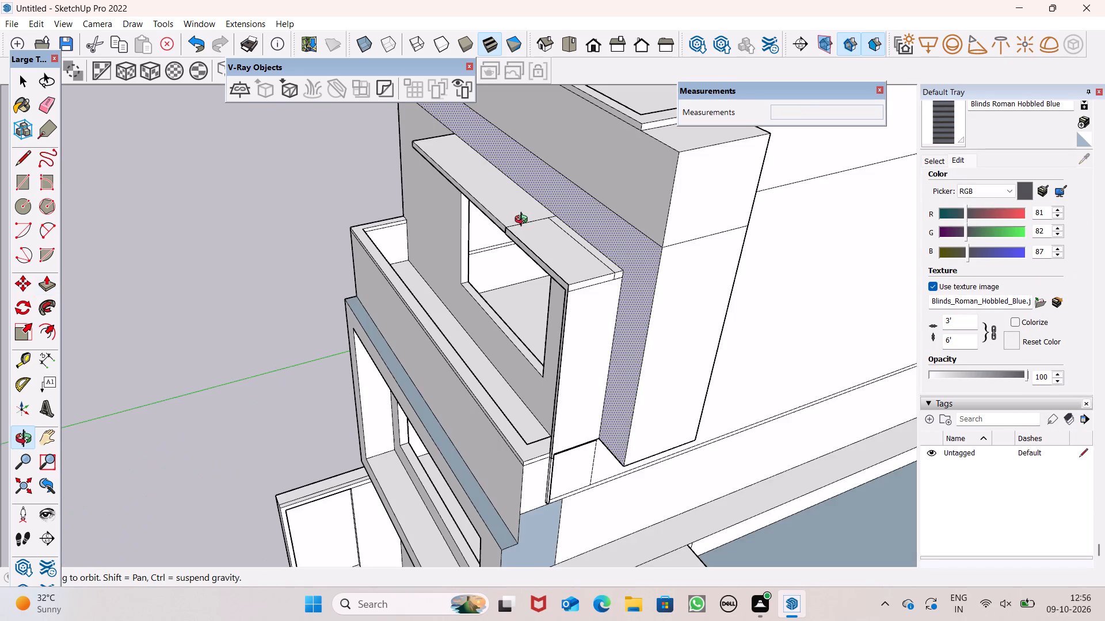
middle_click_drag(524, 221, 403, 186)
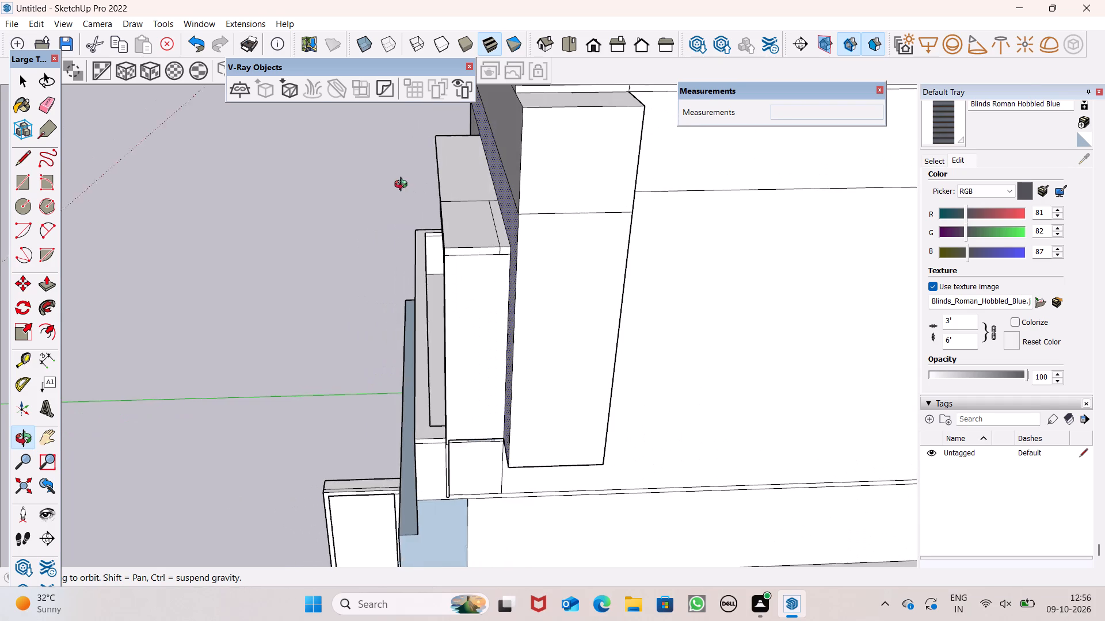
middle_click_drag(403, 186, 403, 186)
scroll(511, 274, "up", 1)
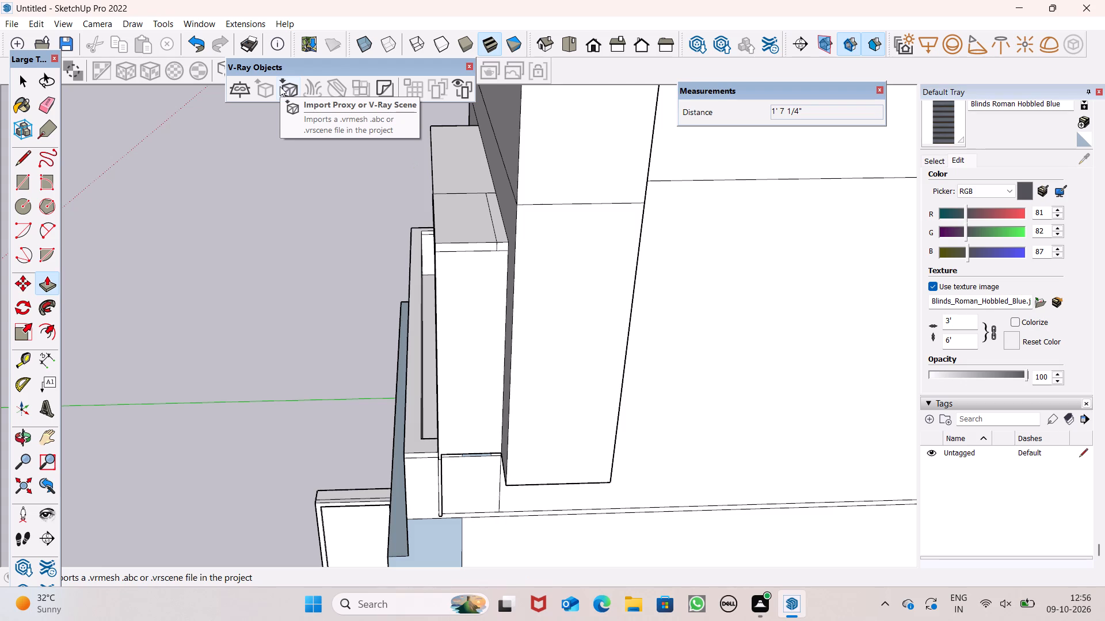
Undo the recent pushes and edge erasures on the side panel, back to the thin vertical strip beside the upper window.
key("ctrl+z")
key("ctrl+z")
key("ctrl+z")
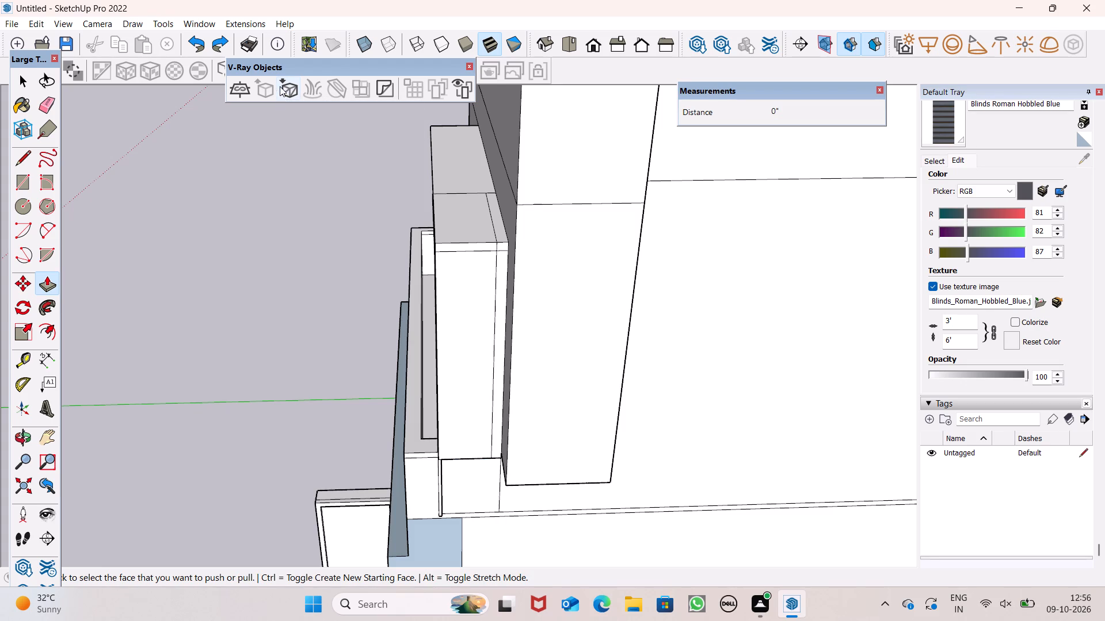
key("ctrl+z")
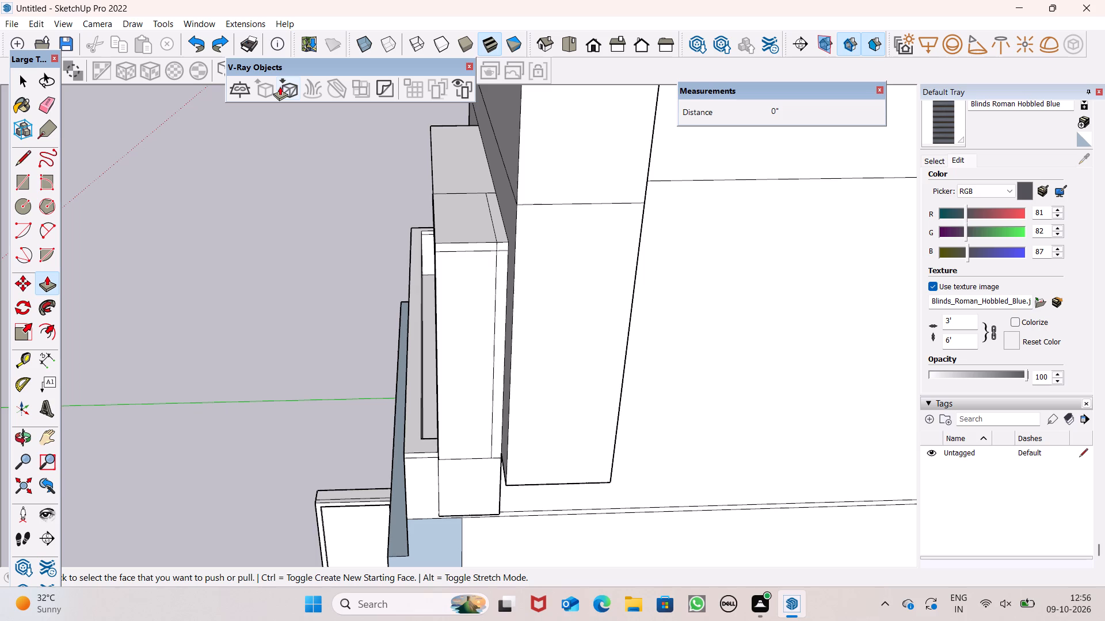
key("ctrl+z")
key("ctrl+z")
key("ctrl+z")
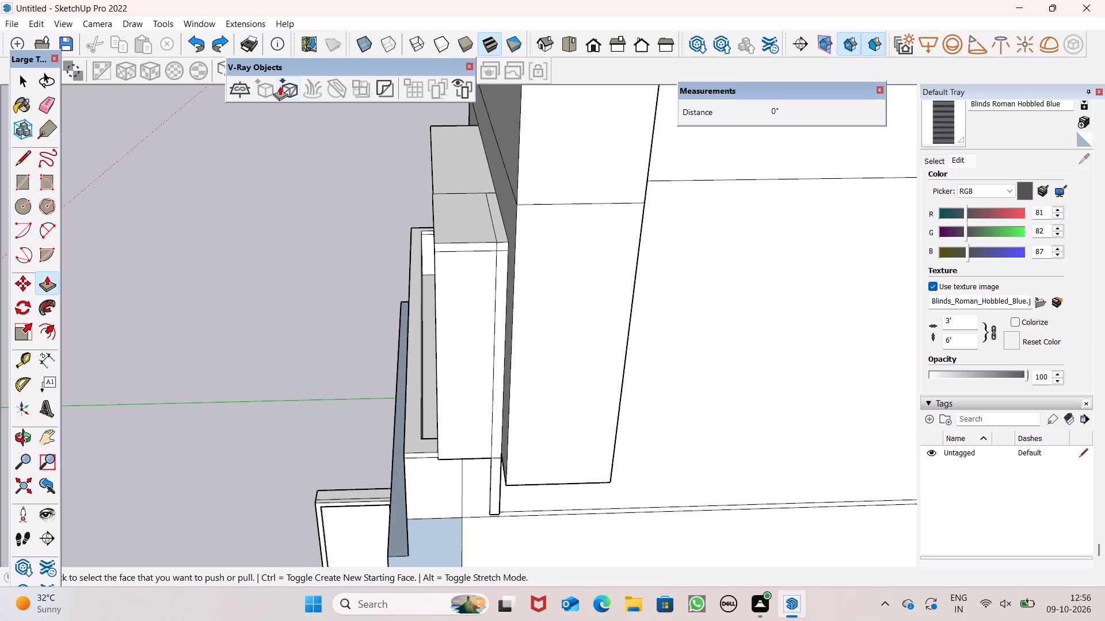
key("z")
key("ctrl+z")
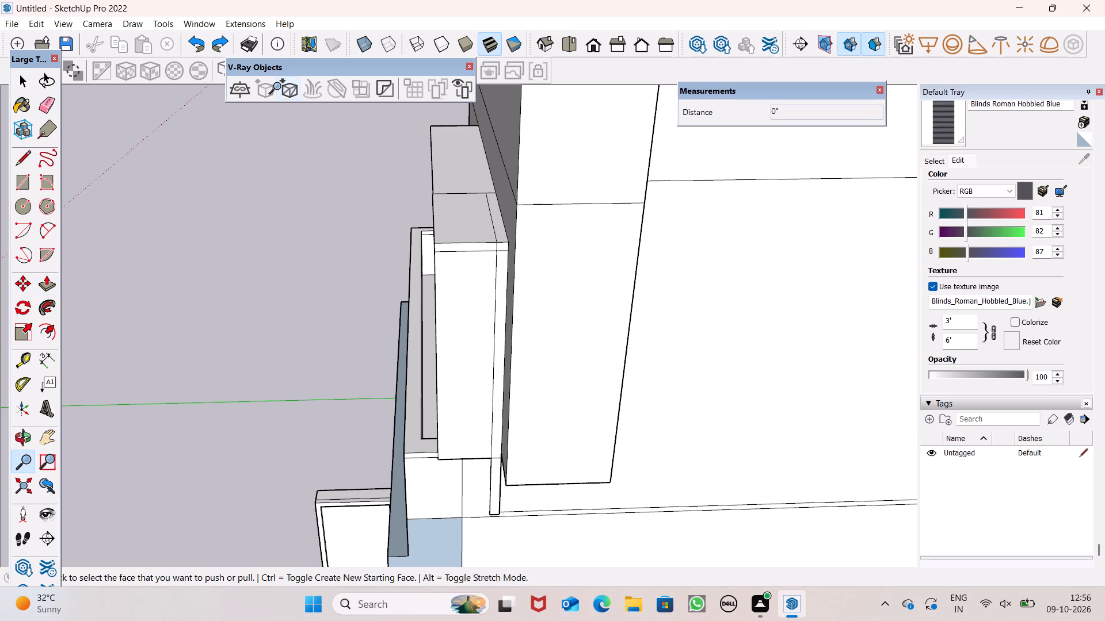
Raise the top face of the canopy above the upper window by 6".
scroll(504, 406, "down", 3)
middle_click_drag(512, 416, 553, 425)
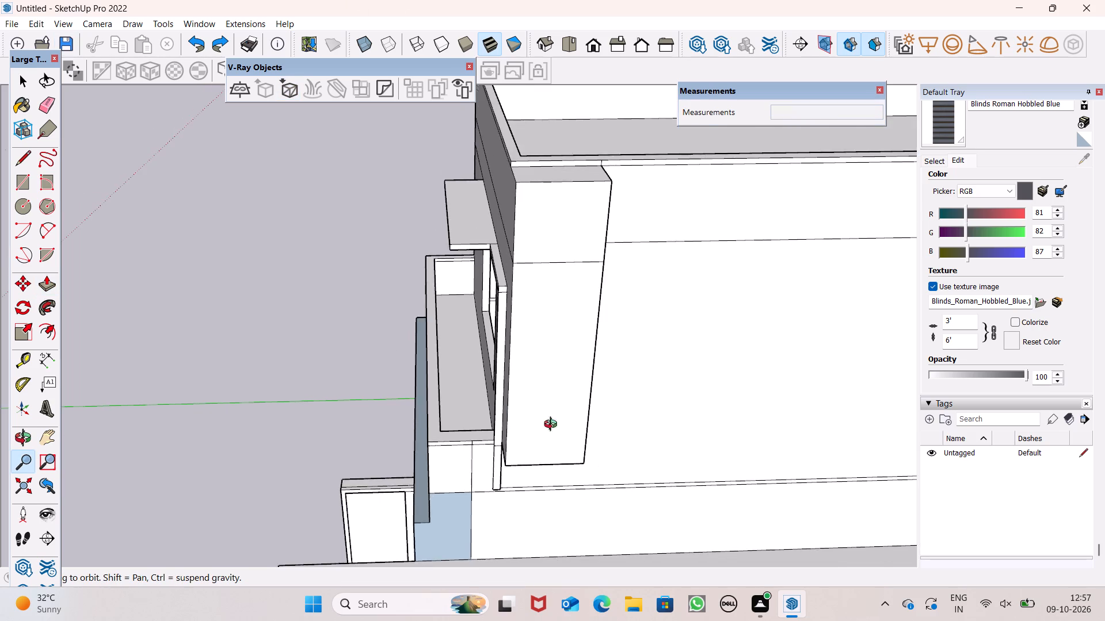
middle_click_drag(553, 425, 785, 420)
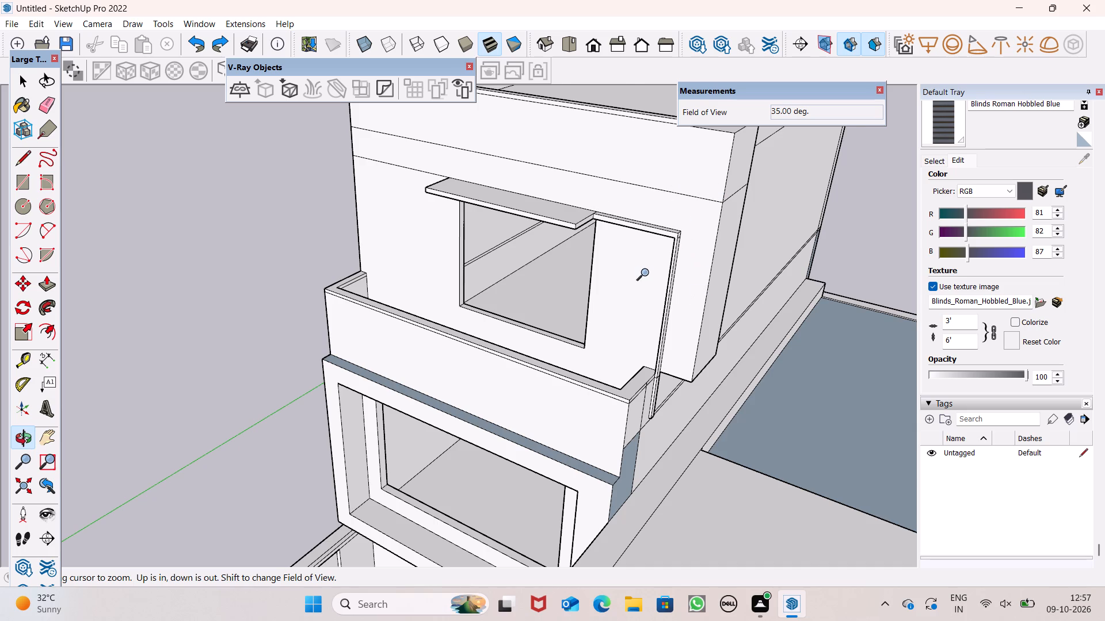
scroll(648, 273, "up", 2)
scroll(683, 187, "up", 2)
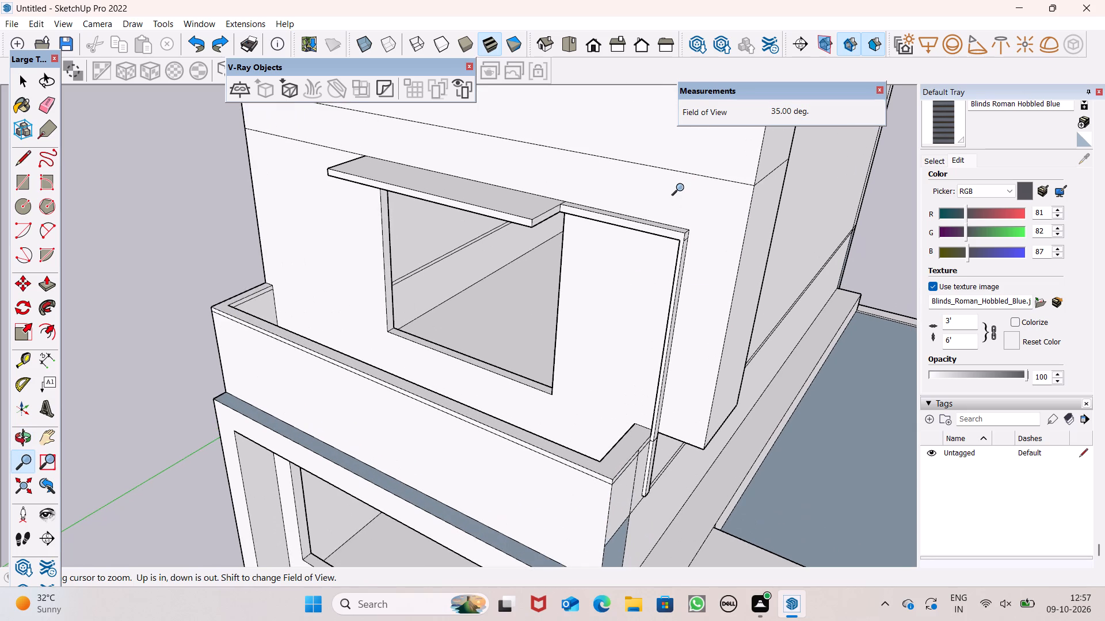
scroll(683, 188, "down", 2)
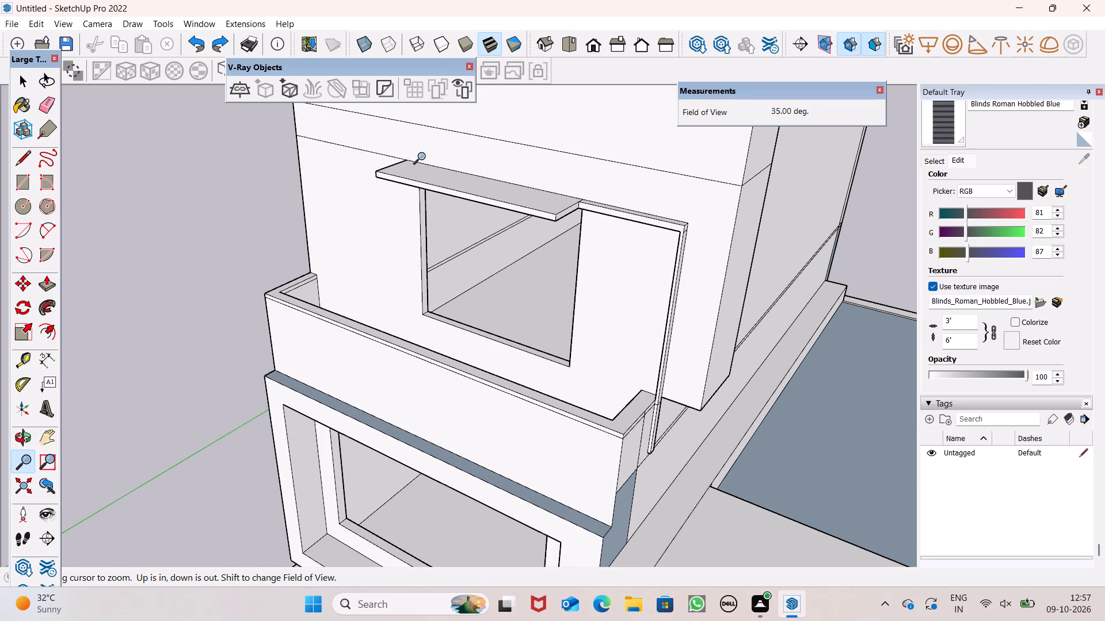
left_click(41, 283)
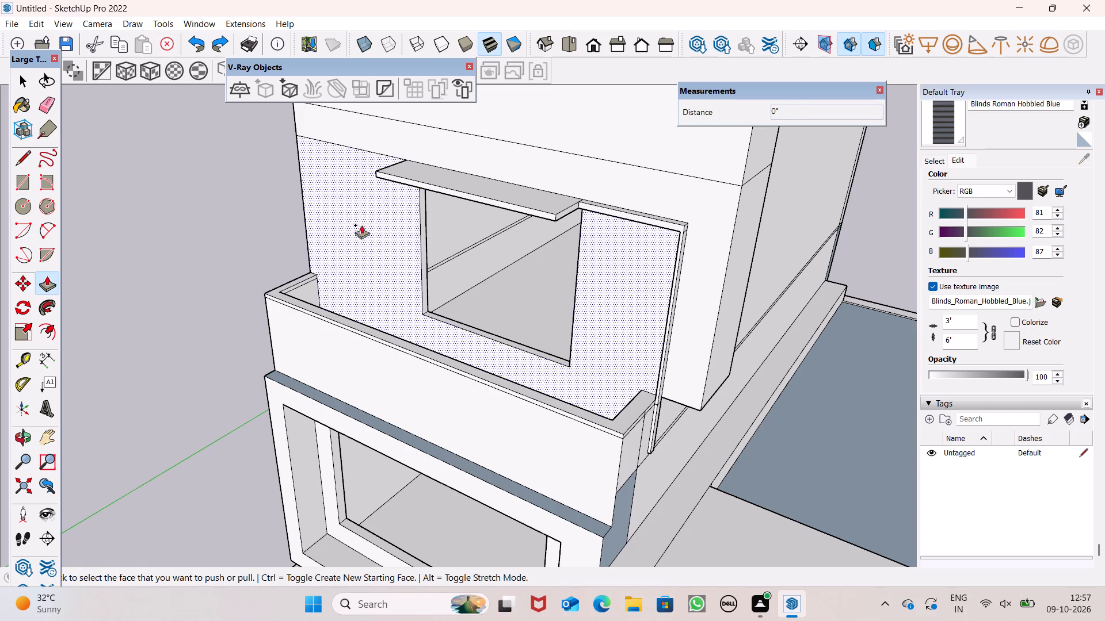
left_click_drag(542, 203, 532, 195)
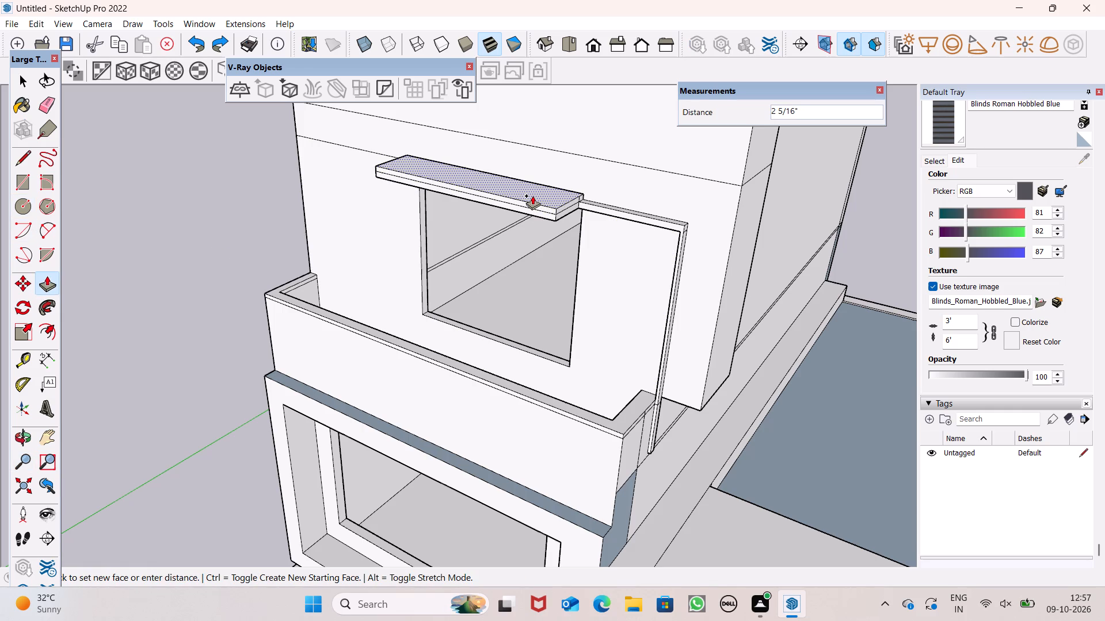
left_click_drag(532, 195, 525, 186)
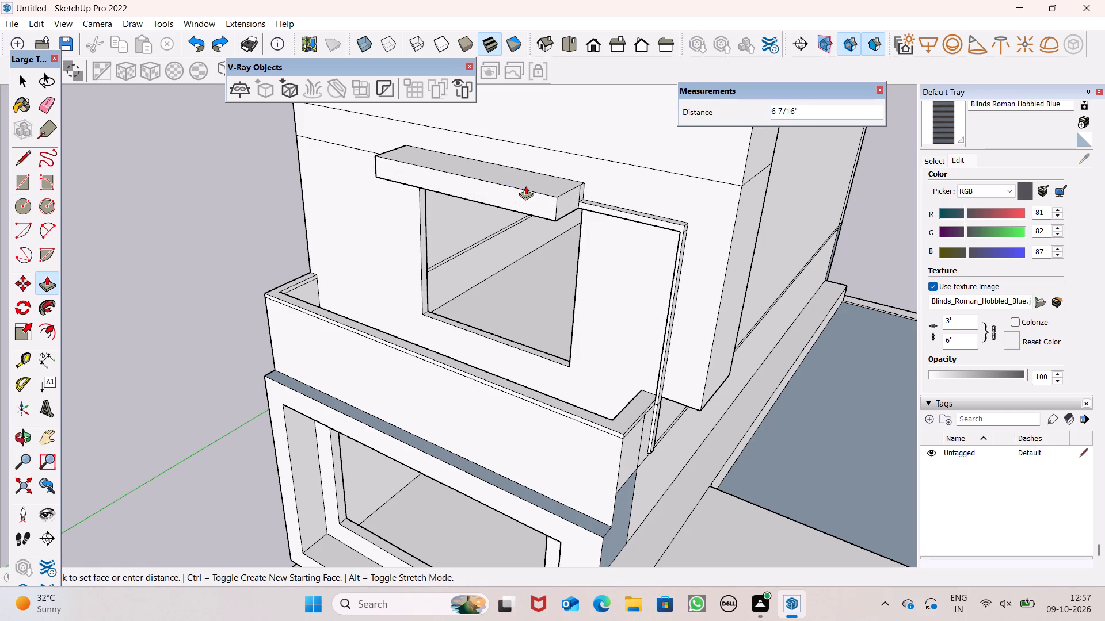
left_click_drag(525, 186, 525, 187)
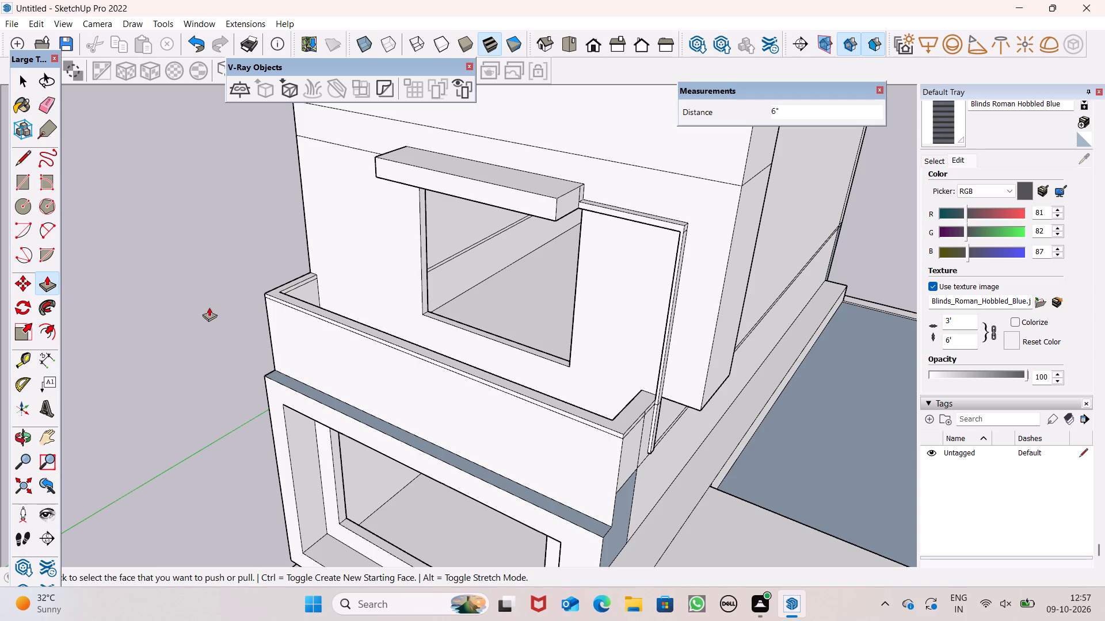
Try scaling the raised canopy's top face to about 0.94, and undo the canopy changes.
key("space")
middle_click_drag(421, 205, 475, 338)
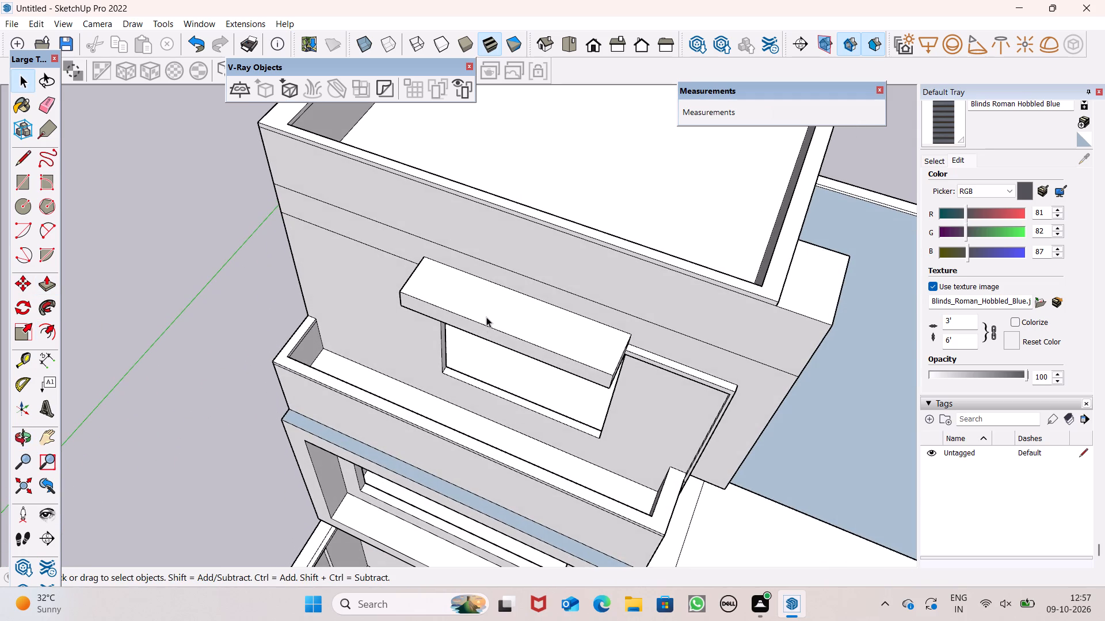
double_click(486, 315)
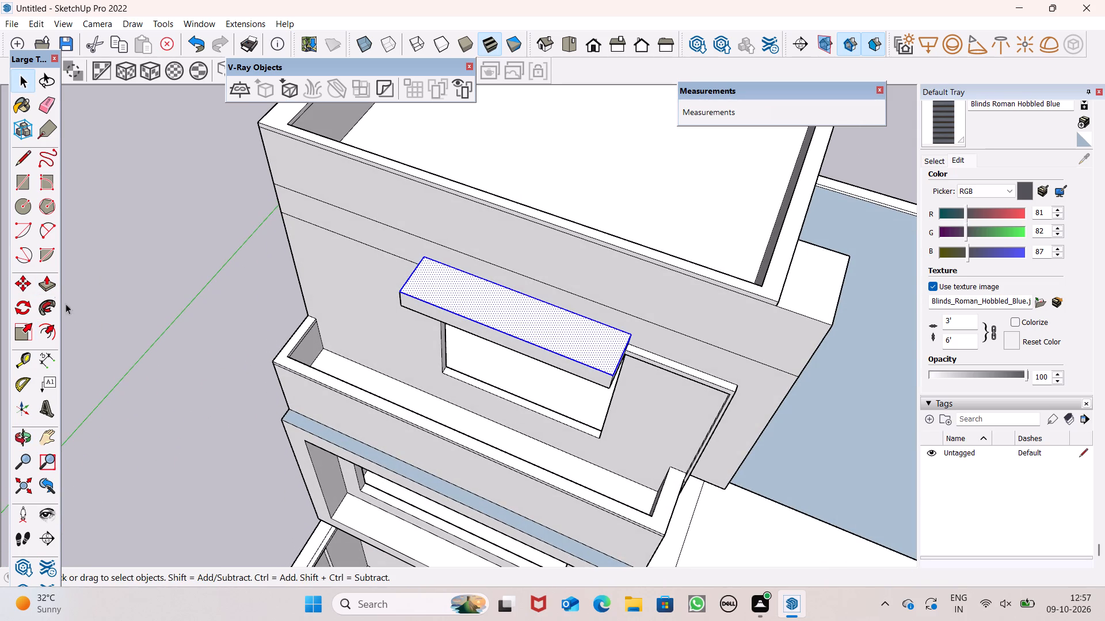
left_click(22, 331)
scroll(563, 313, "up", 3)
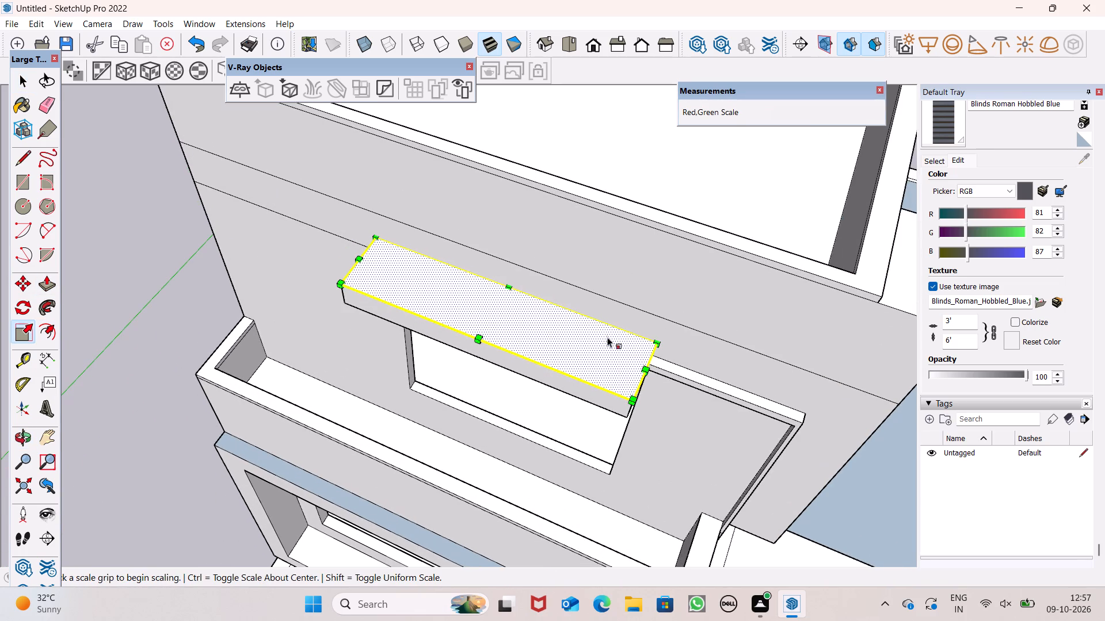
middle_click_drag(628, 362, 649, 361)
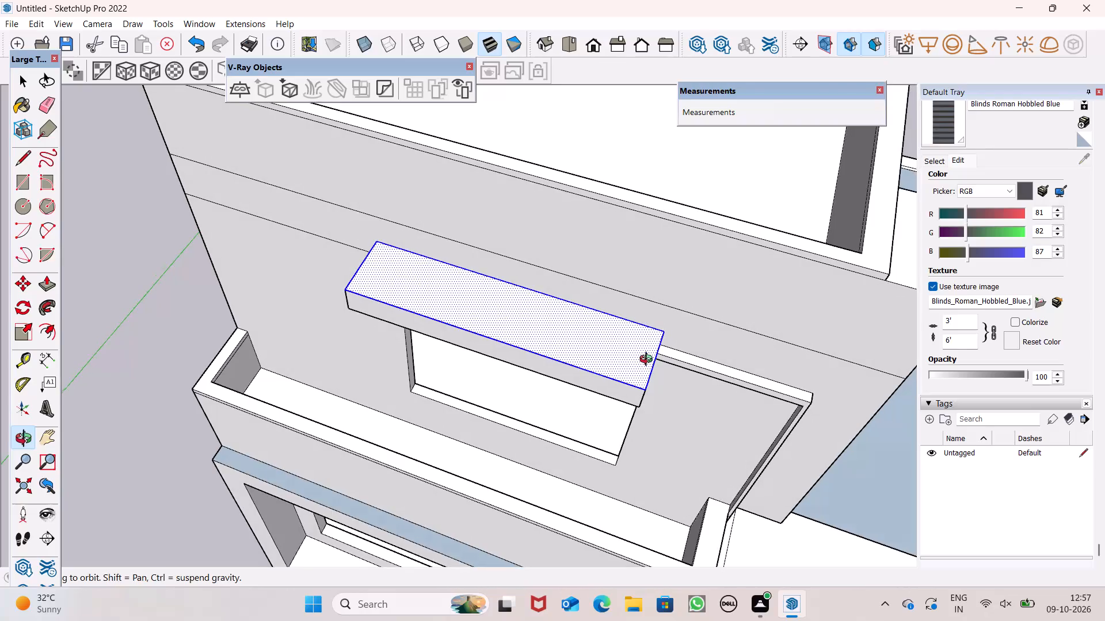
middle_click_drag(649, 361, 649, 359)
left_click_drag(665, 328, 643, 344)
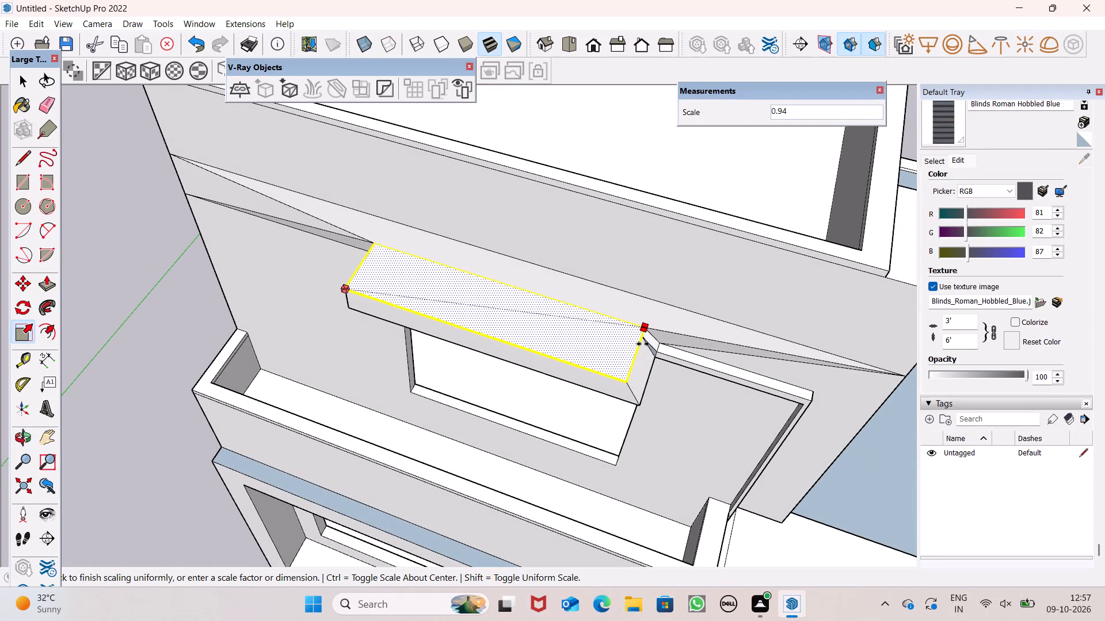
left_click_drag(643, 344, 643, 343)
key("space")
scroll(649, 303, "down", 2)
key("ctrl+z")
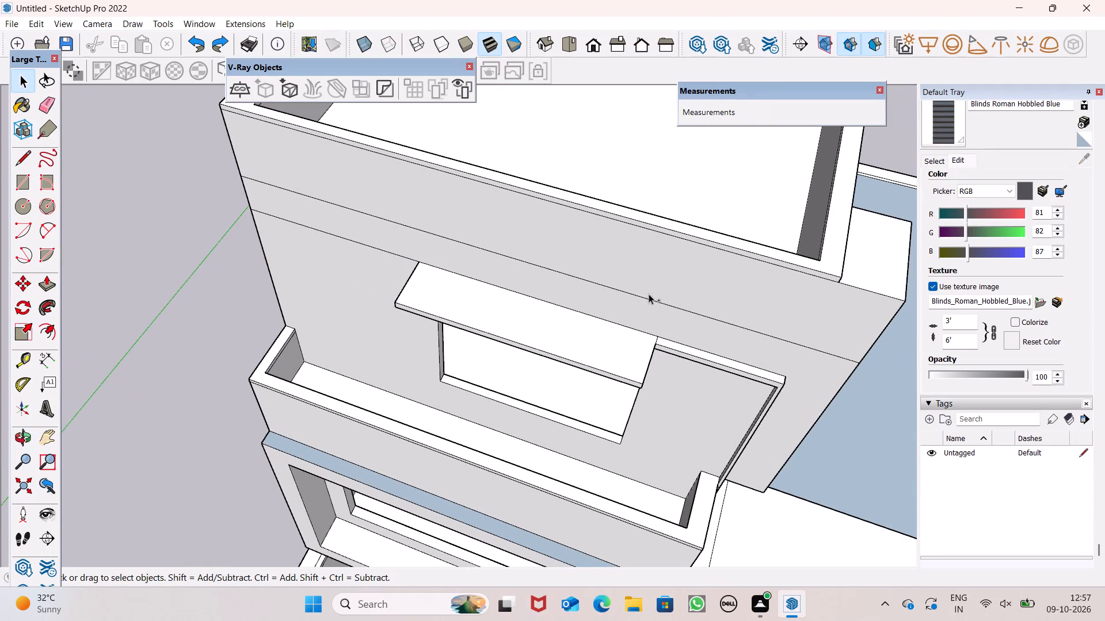
Examine the upper storey's thin vertical strip, canopy, corner block and the wall below them from several angles.
scroll(643, 281, "down", 1)
scroll(618, 201, "down", 8)
middle_click_drag(745, 292, 508, 161)
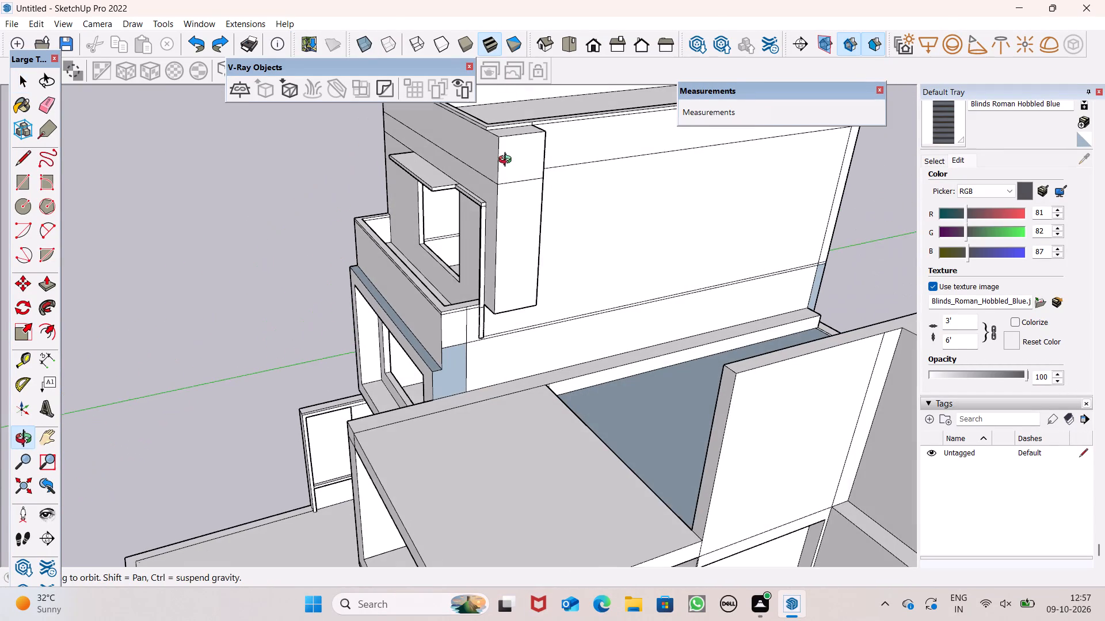
middle_click_drag(508, 161, 507, 161)
scroll(498, 219, "up", 5)
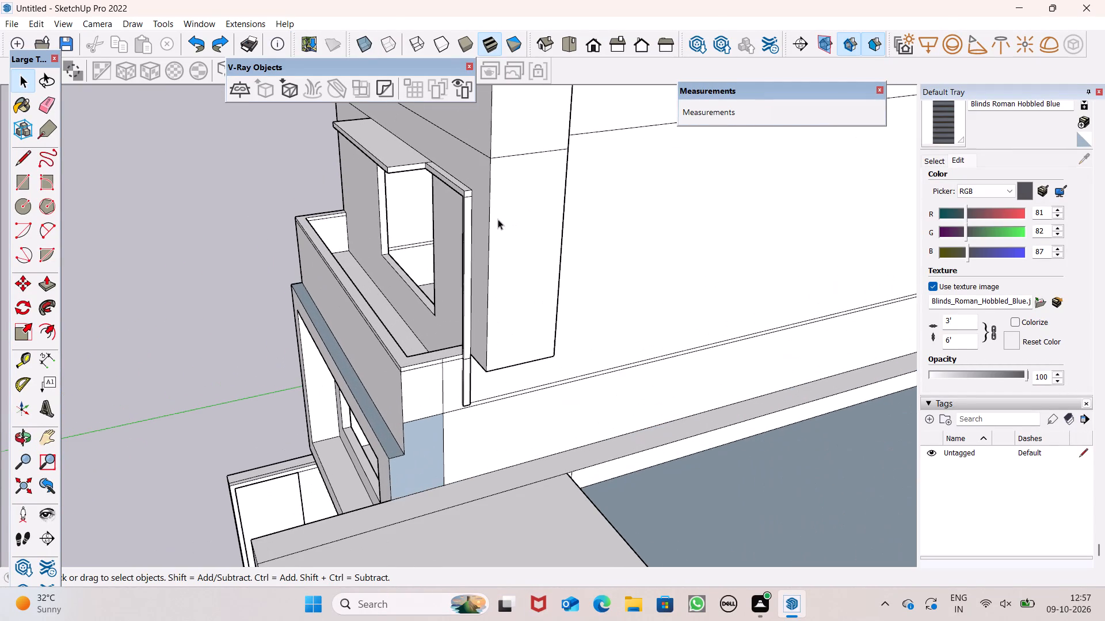
scroll(496, 236, "down", 2)
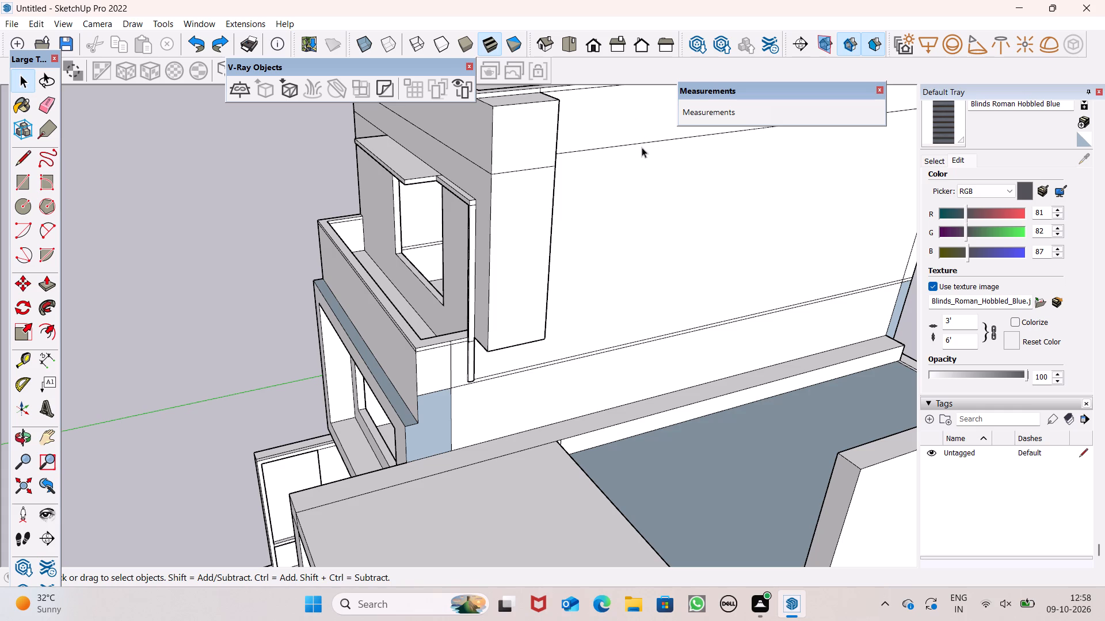
scroll(517, 241, "down", 6)
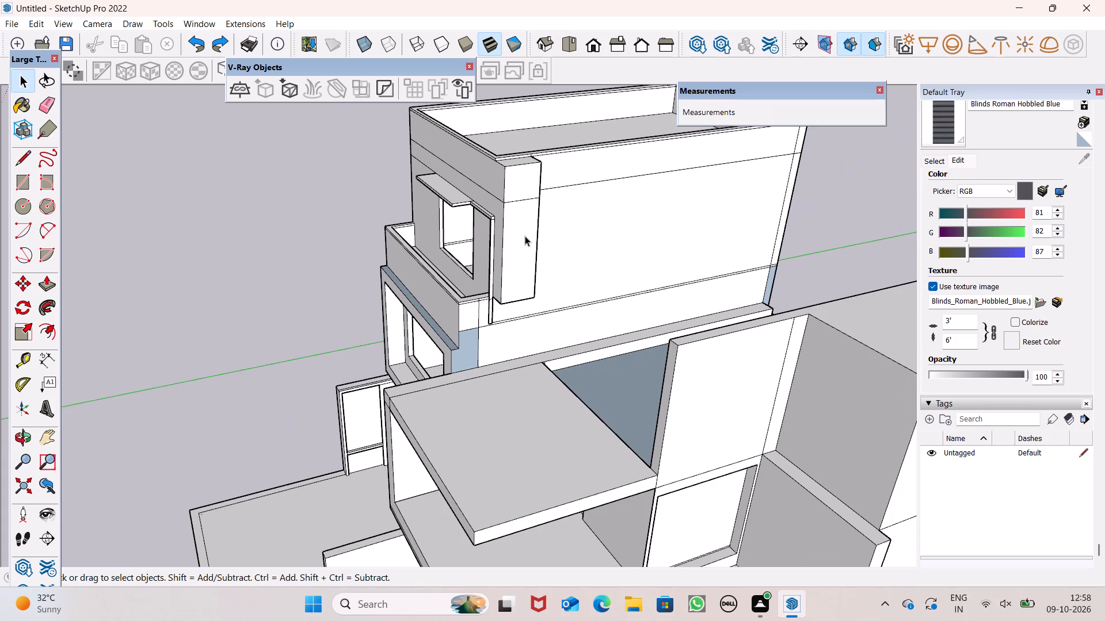
middle_click_drag(552, 245, 619, 244)
scroll(573, 233, "up", 4)
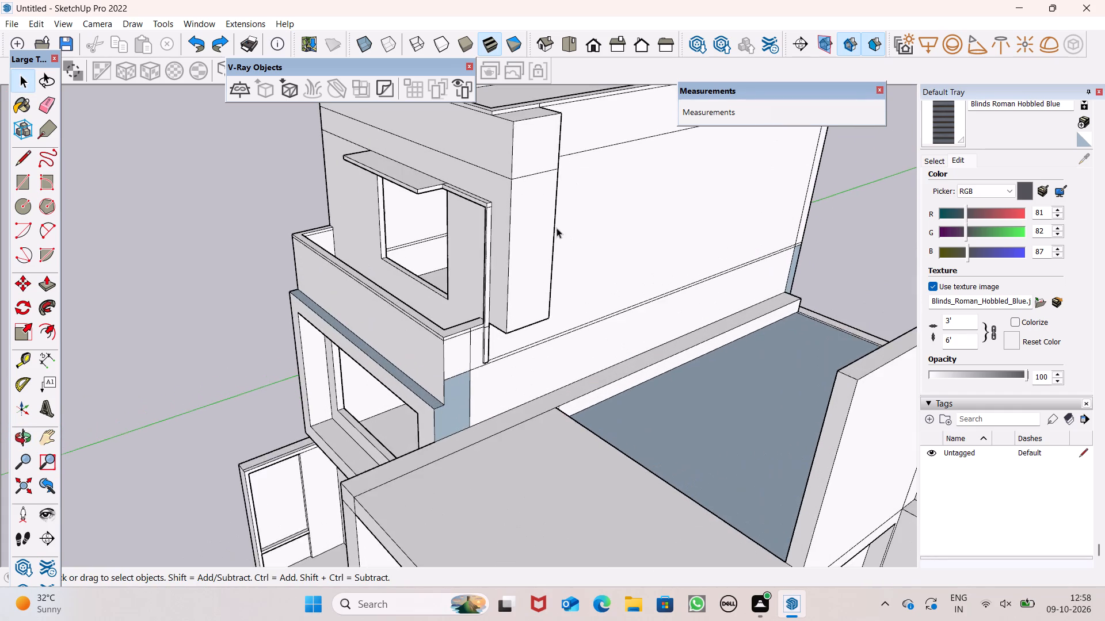
scroll(576, 247, "down", 3)
scroll(491, 164, "up", 1)
middle_click_drag(483, 177, 577, 203)
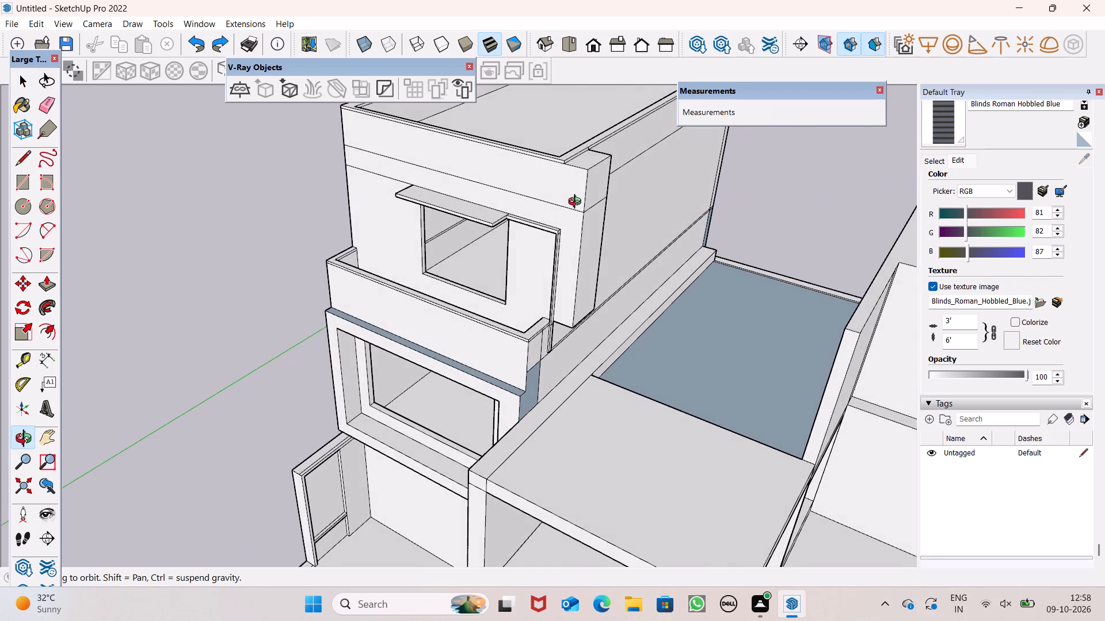
middle_click_drag(577, 203, 524, 231)
scroll(535, 233, "down", 4)
middle_click_drag(609, 278, 585, 209)
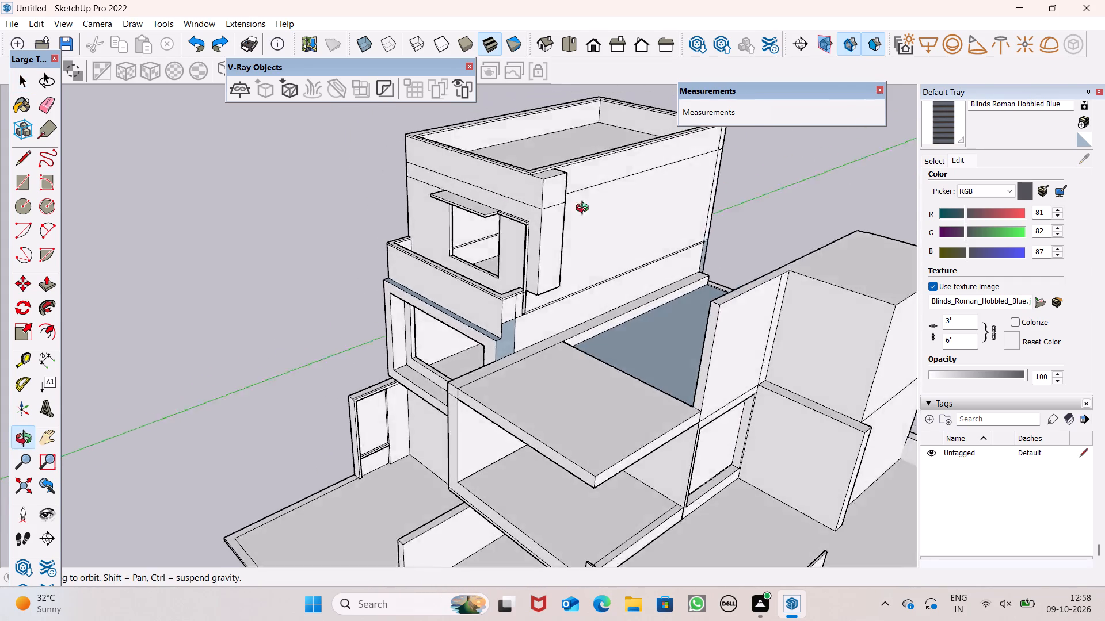
middle_click_drag(585, 209, 550, 156)
scroll(524, 214, "up", 7)
scroll(468, 329, "up", 2)
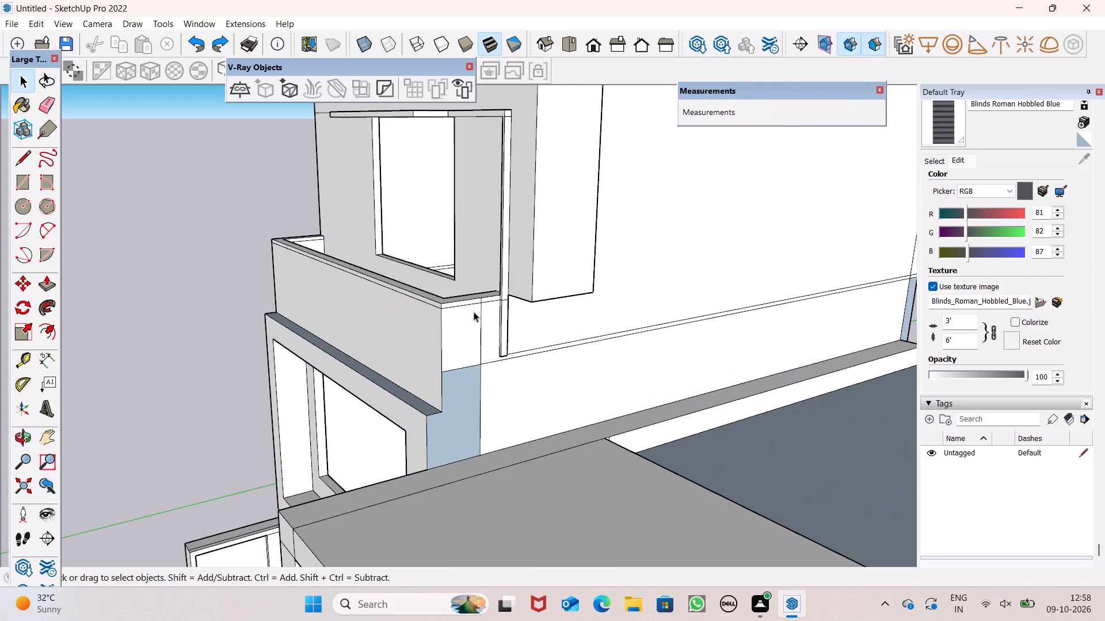
middle_click_drag(576, 298, 576, 241)
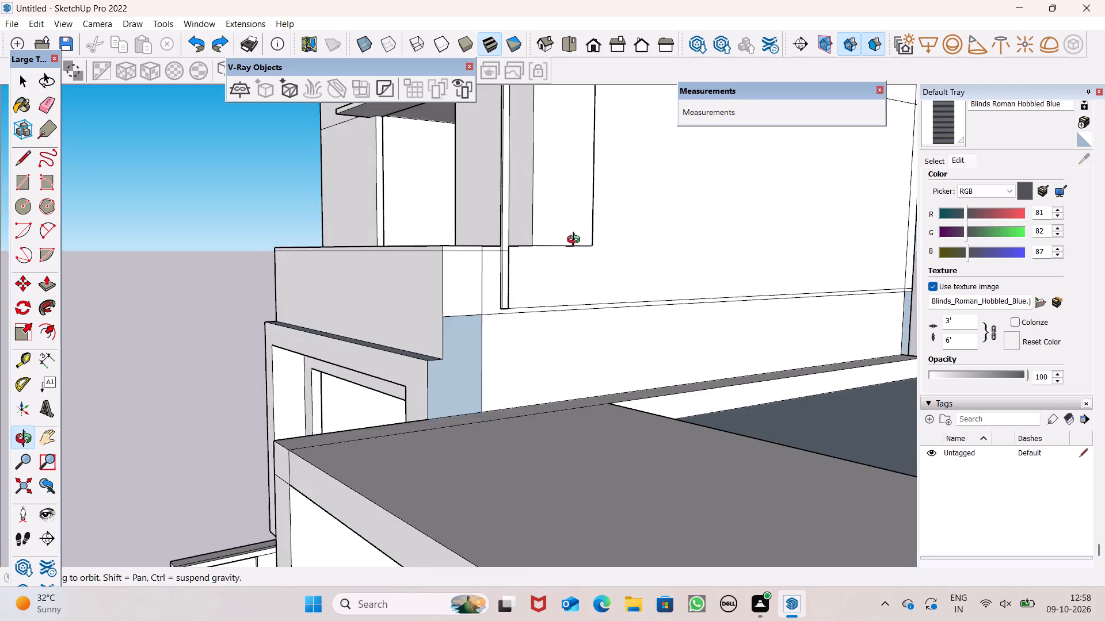
middle_click_drag(576, 241, 499, 240)
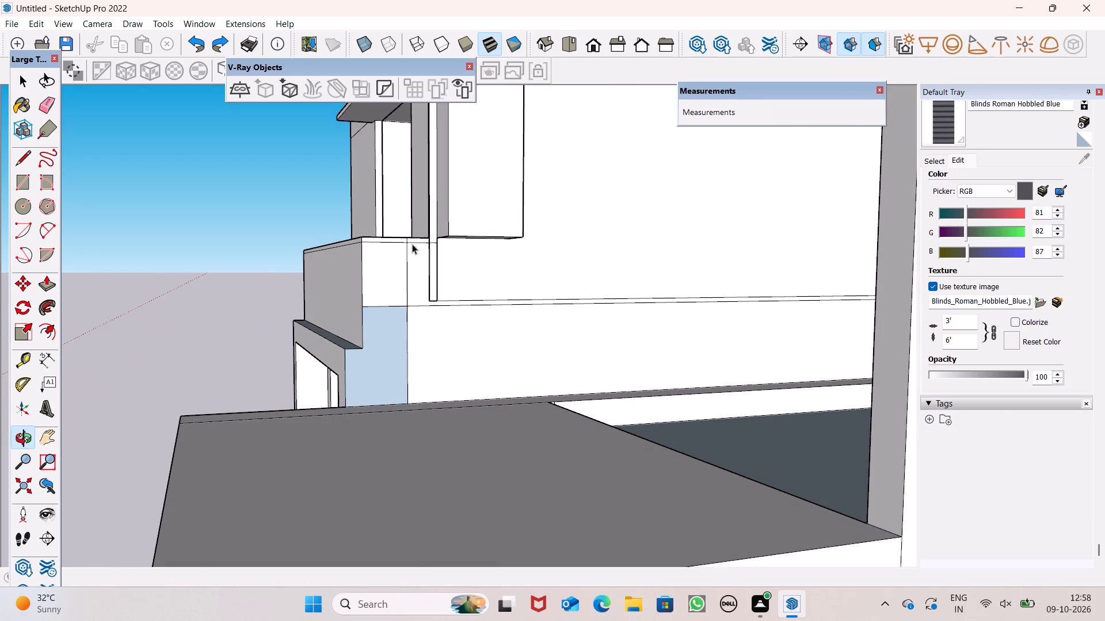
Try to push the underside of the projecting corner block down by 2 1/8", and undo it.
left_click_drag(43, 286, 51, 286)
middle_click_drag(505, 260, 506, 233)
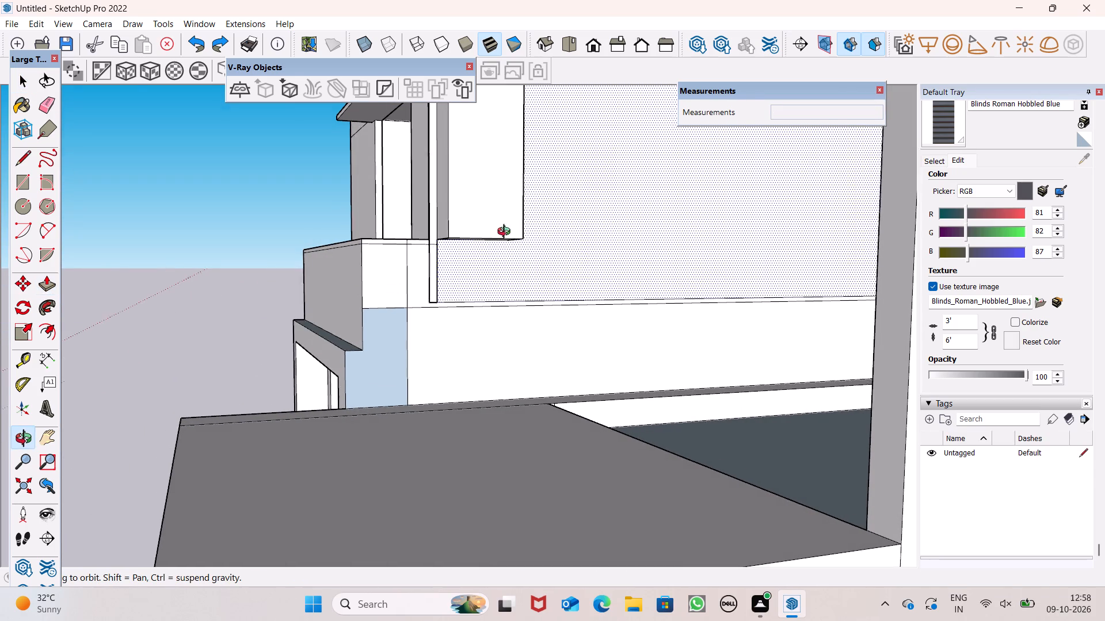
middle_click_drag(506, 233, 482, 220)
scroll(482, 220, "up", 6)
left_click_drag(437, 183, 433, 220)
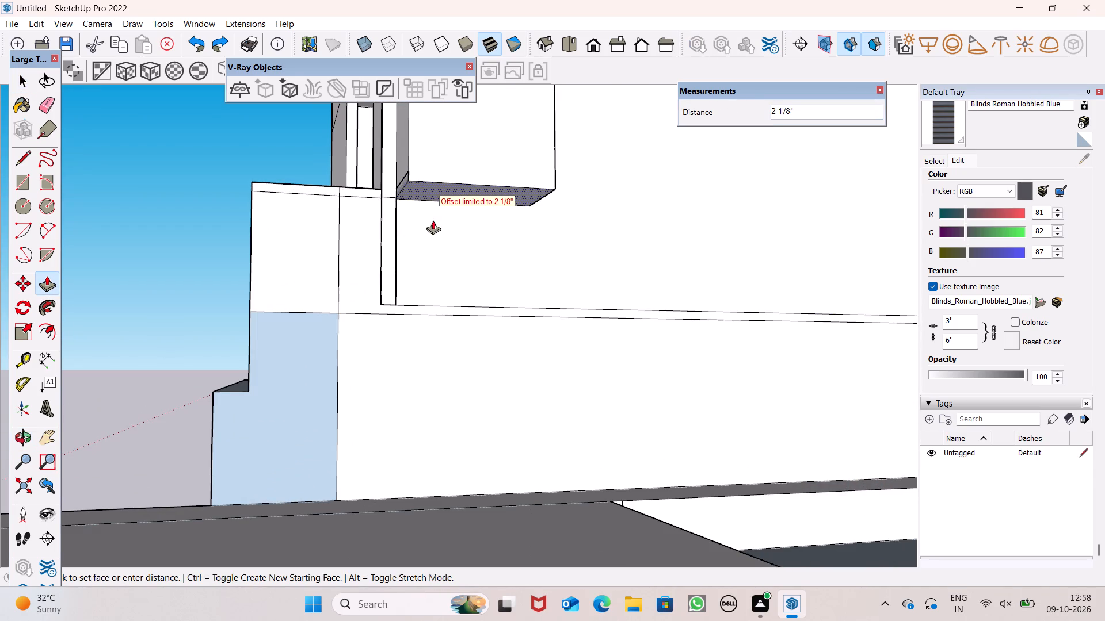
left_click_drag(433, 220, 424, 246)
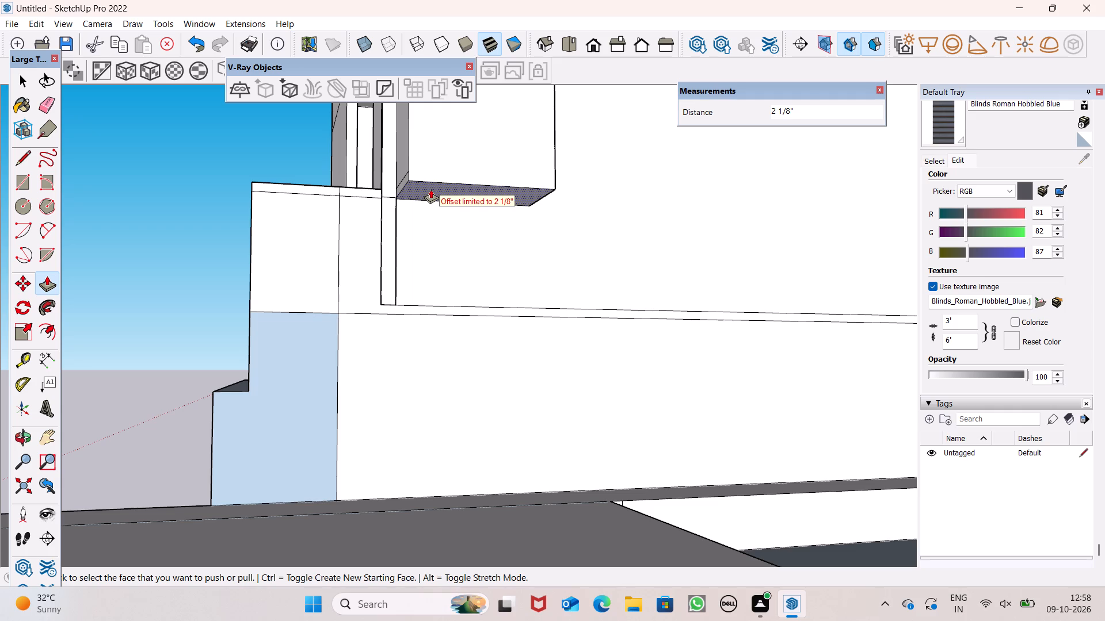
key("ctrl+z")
Extend the underside of the projecting corner block down with Push/Pull by about 2', plus a further 2 5/16".
left_click_drag(432, 182, 434, 220)
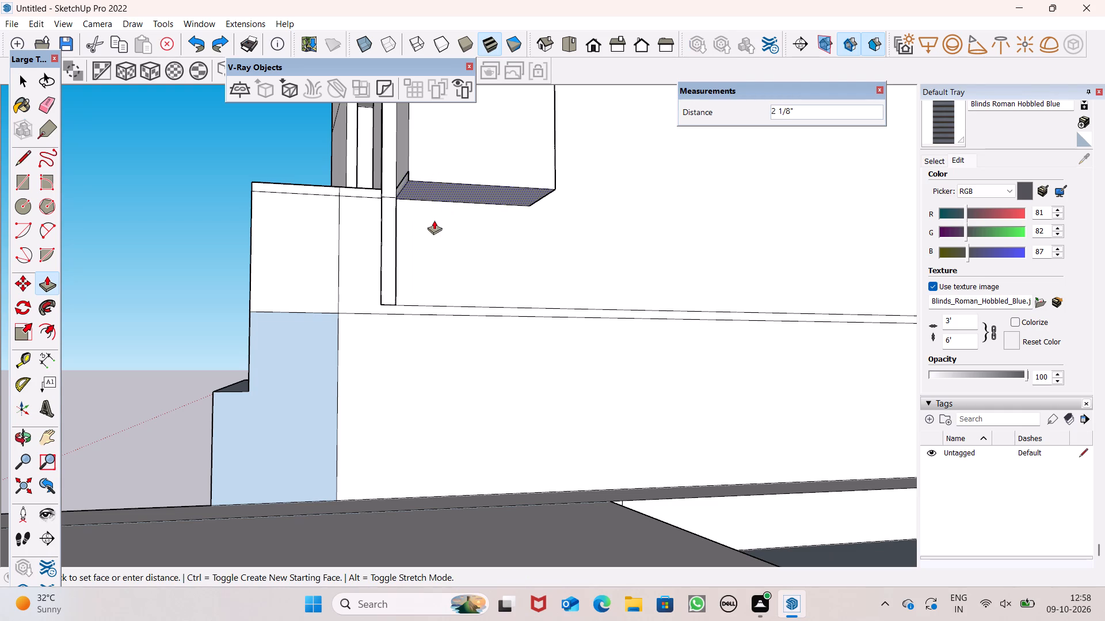
left_click_drag(434, 220, 433, 224)
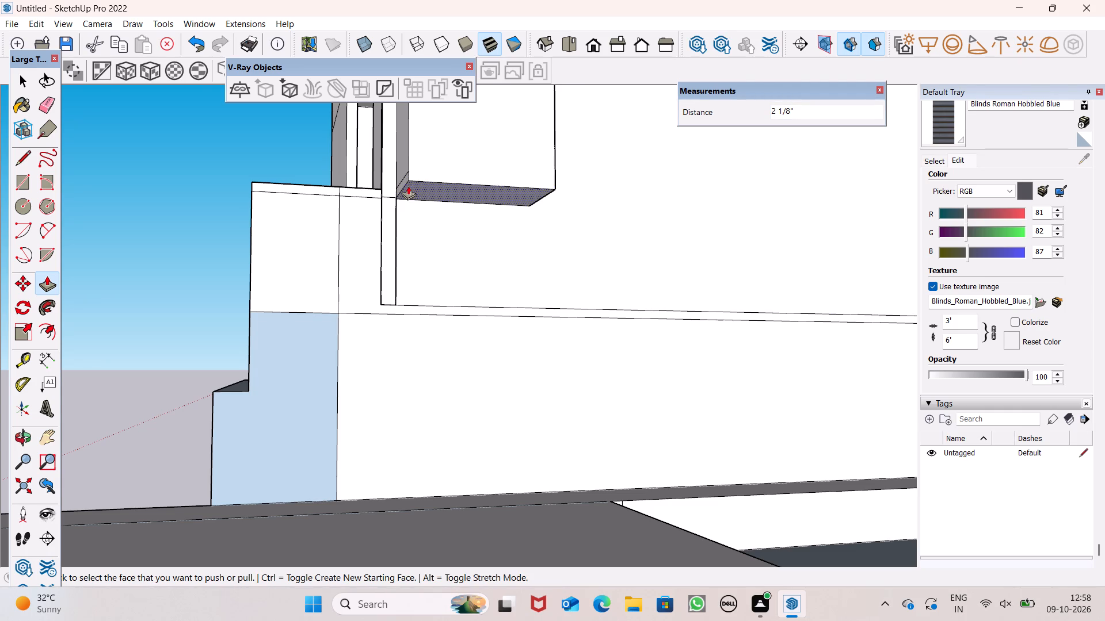
left_click_drag(416, 189, 418, 313)
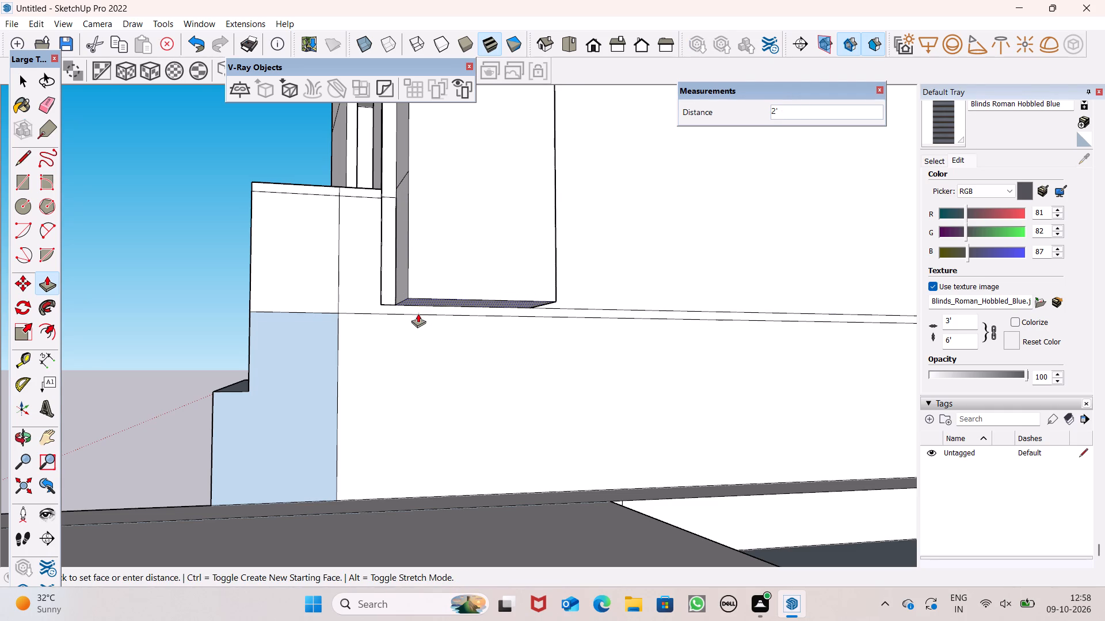
left_click_drag(418, 313, 416, 313)
left_click_drag(425, 301, 422, 312)
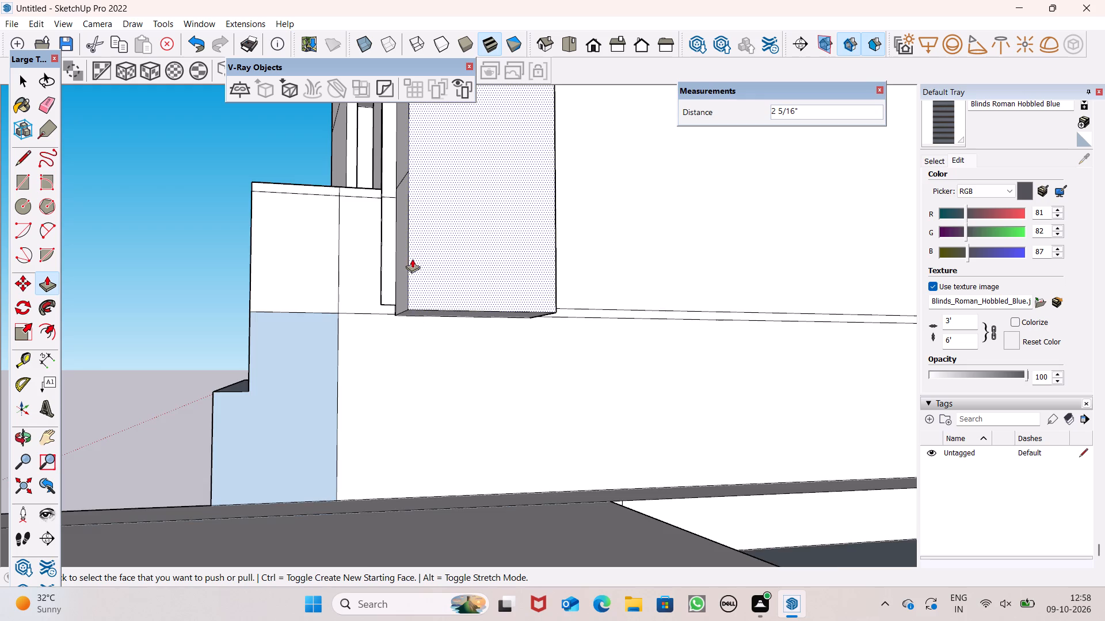
Pull the outer side face of the corner block's lower part outward by about 6 9/16".
scroll(413, 258, "down", 7)
scroll(394, 325, "up", 1)
scroll(394, 327, "down", 1)
scroll(486, 329, "down", 1)
middle_click_drag(703, 422, 704, 416)
scroll(701, 410, "up", 1)
scroll(490, 283, "down", 4)
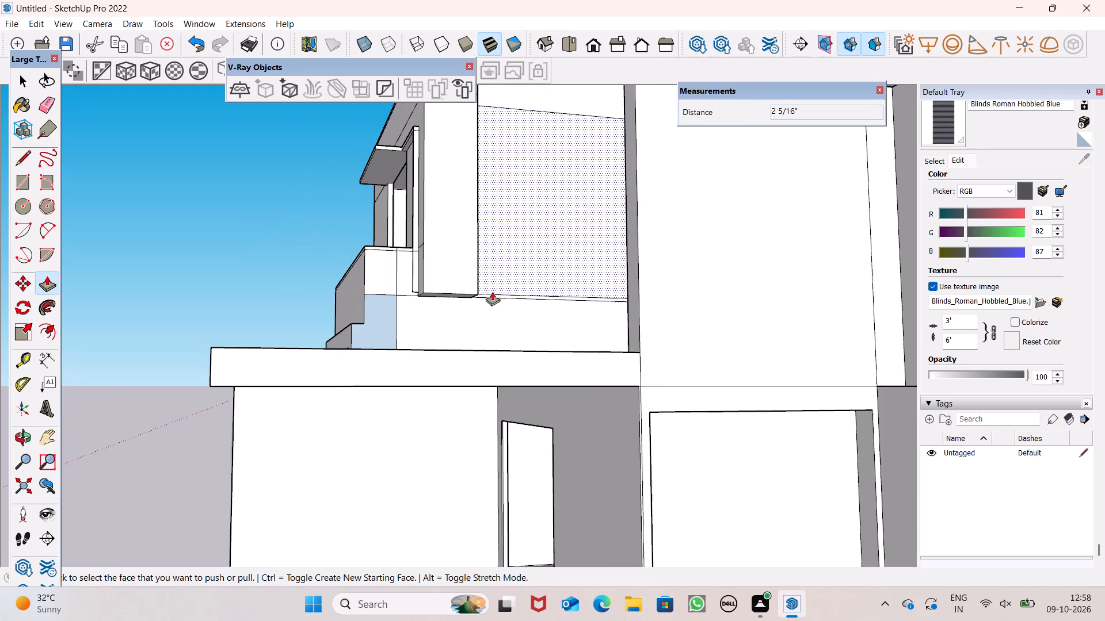
middle_click_drag(580, 316, 861, 400)
scroll(852, 394, "up", 1)
scroll(694, 326, "down", 3)
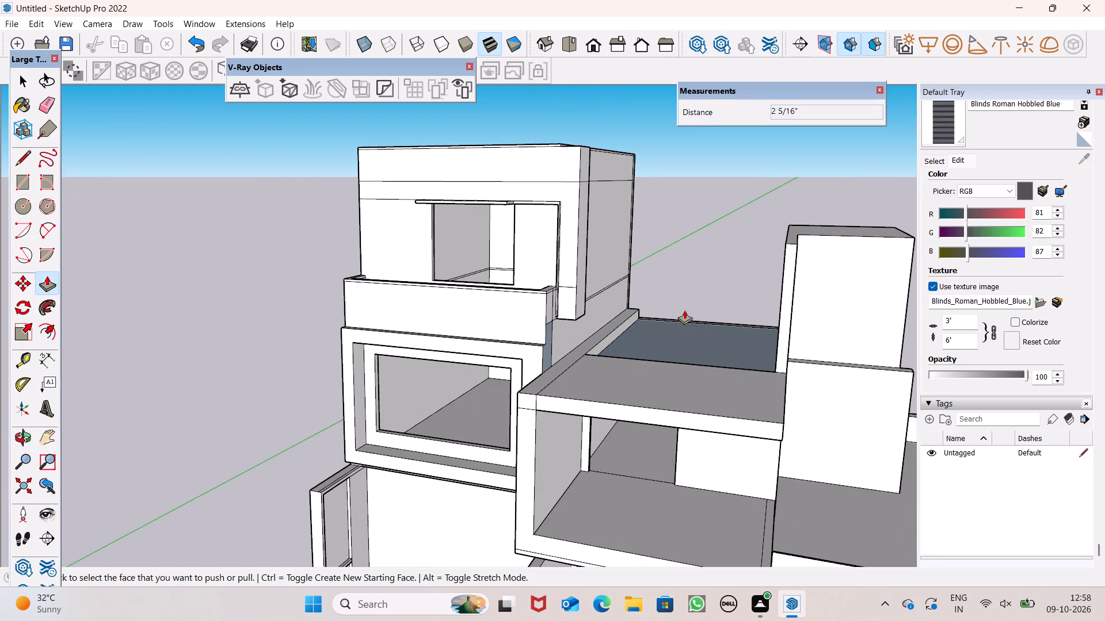
middle_click_drag(684, 309, 581, 306)
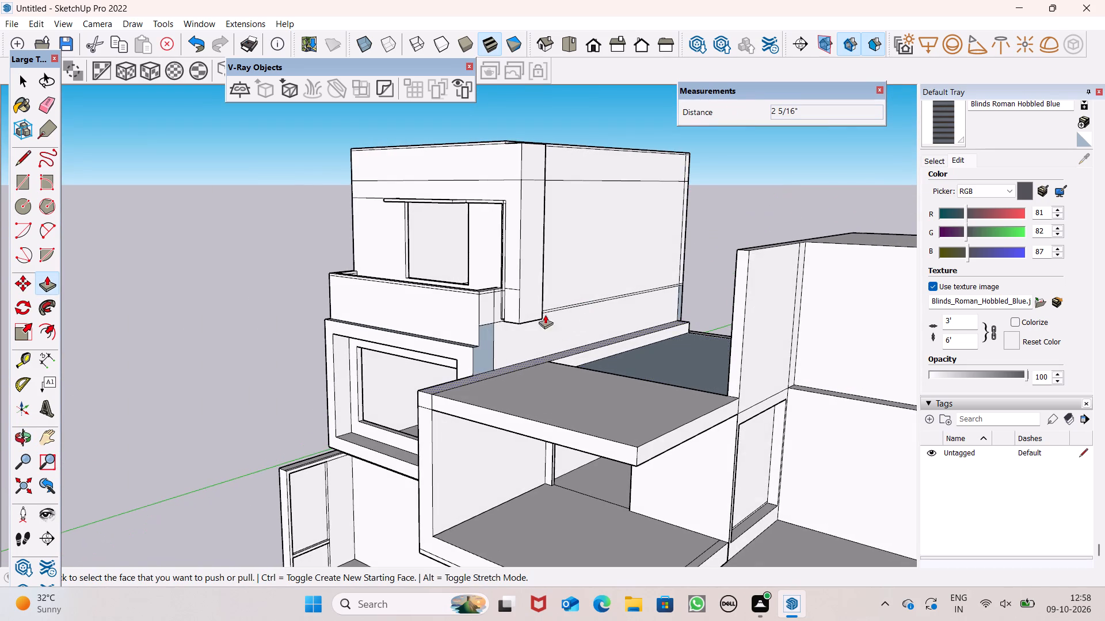
scroll(540, 300, "up", 4)
left_click_drag(521, 296, 529, 304)
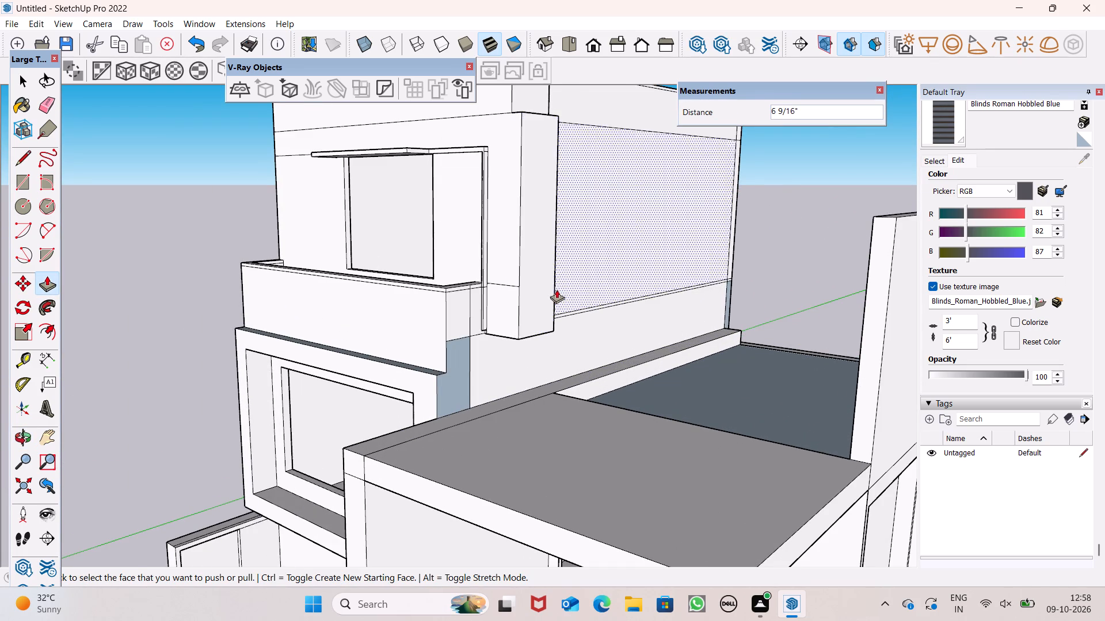
Examine the corner block, the parapet and the band above the window canopy from above and from the front.
scroll(557, 289, "down", 2)
middle_click_drag(570, 297, 578, 355)
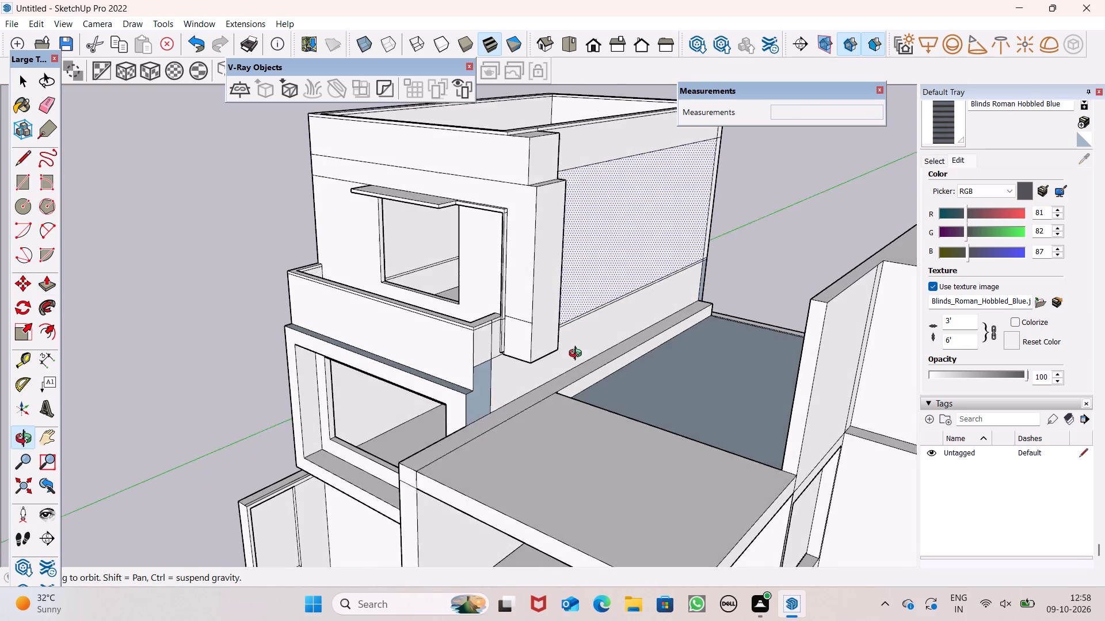
middle_click_drag(578, 355, 582, 386)
scroll(559, 222, "up", 4)
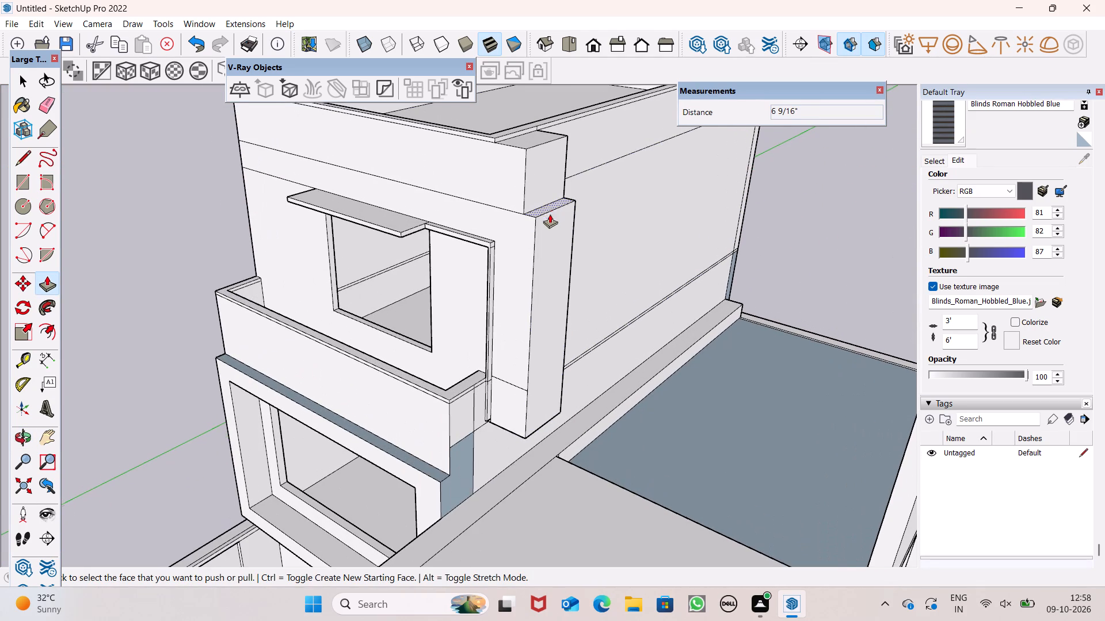
scroll(548, 221, "down", 2)
scroll(527, 191, "up", 4)
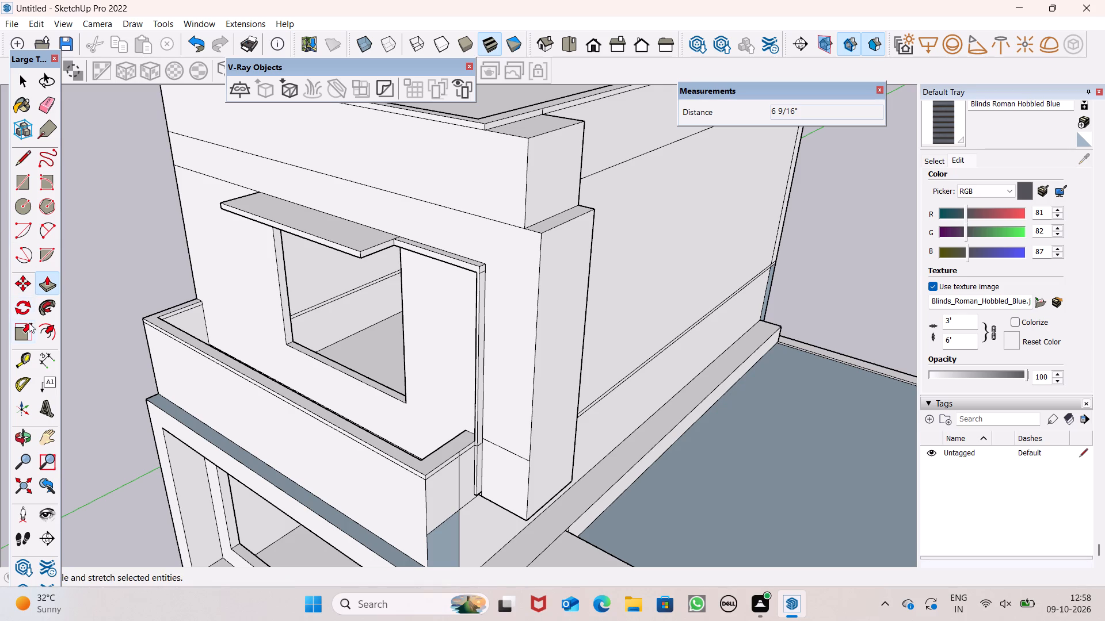
left_click(53, 285)
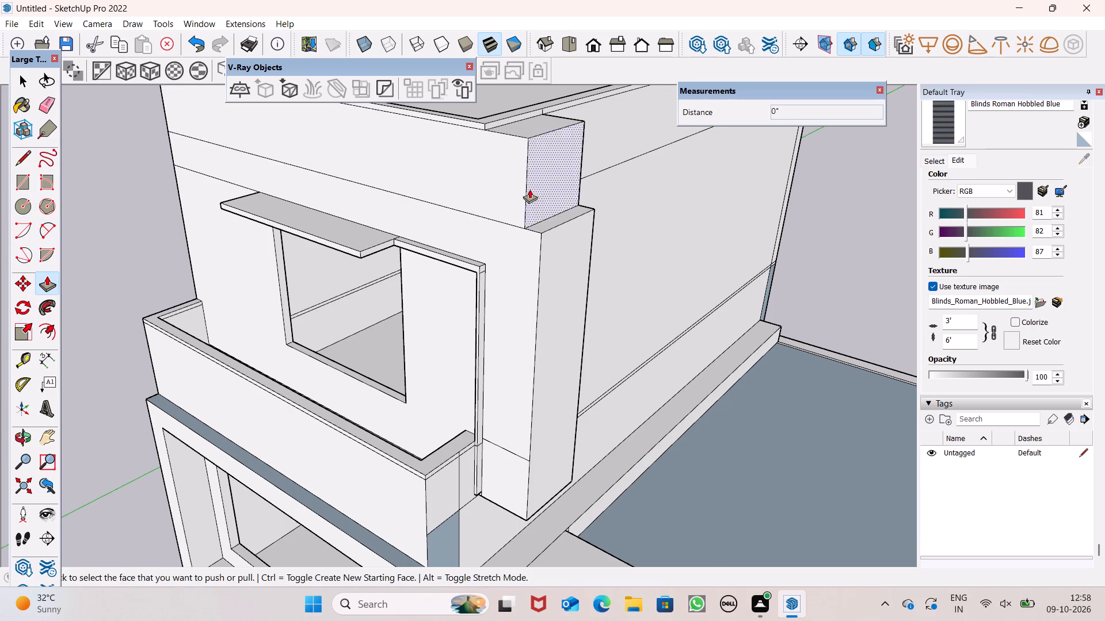
scroll(529, 189, "down", 8)
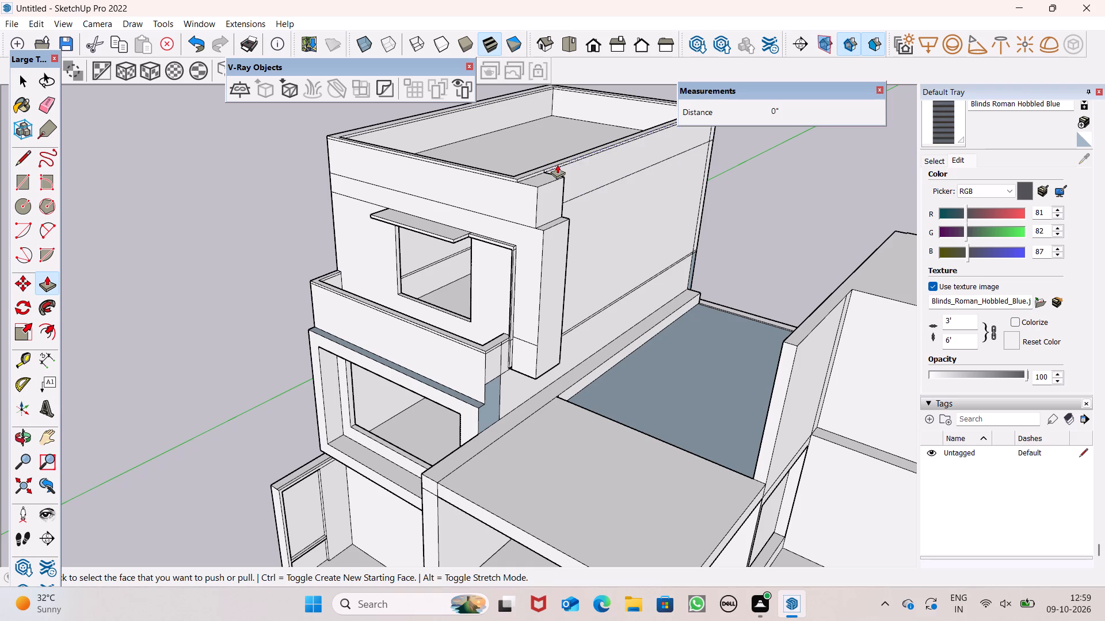
scroll(552, 149, "up", 4)
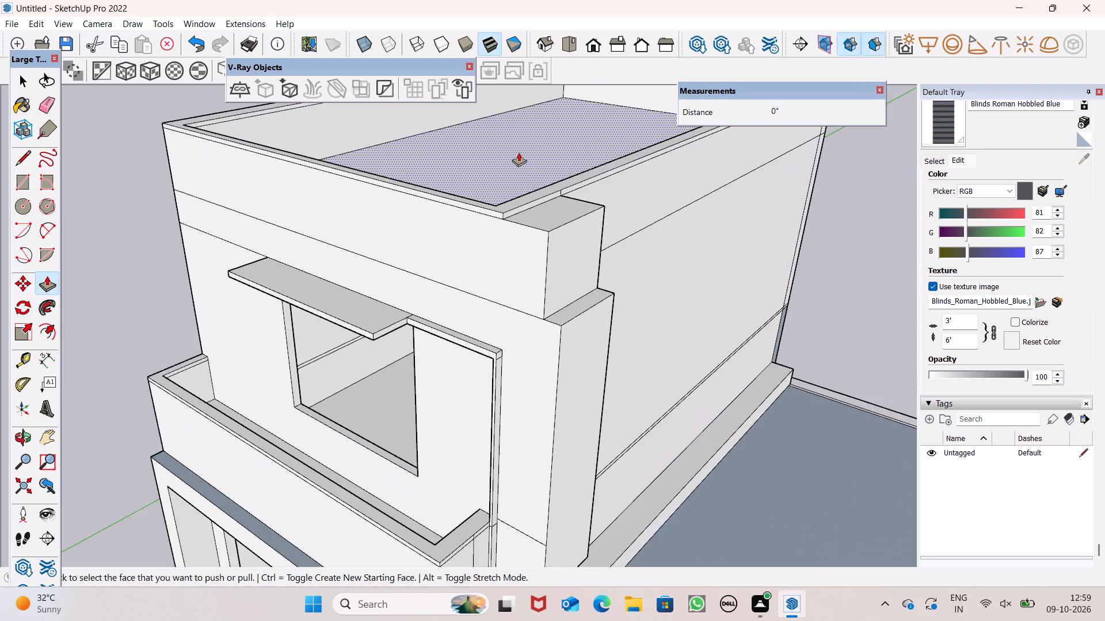
scroll(519, 152, "up", 2)
middle_click_drag(517, 229, 657, 220)
scroll(528, 277, "up", 3)
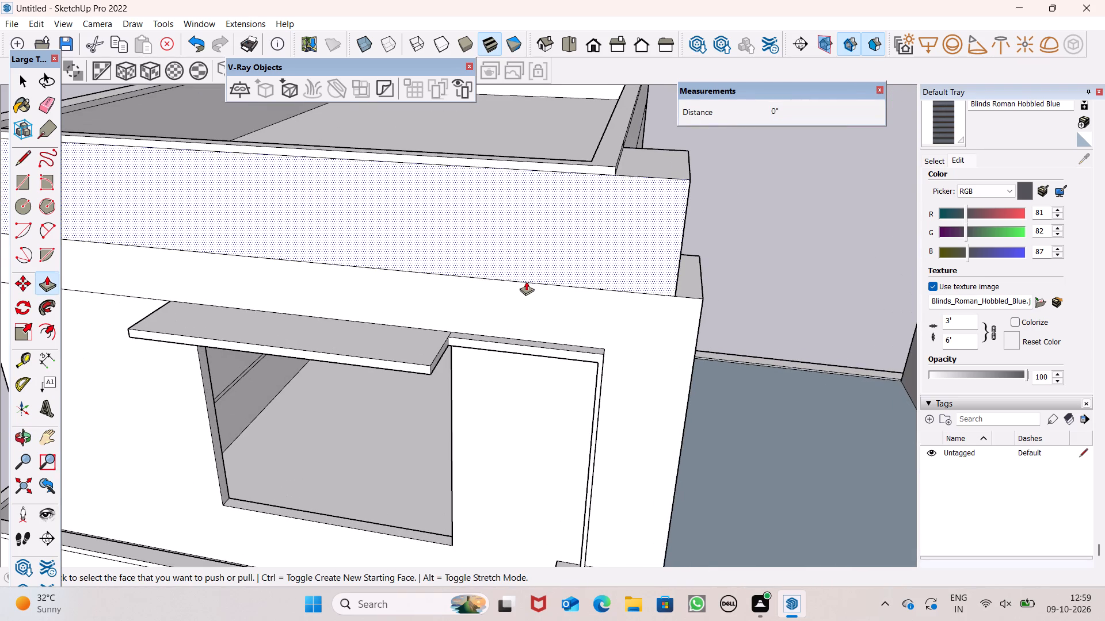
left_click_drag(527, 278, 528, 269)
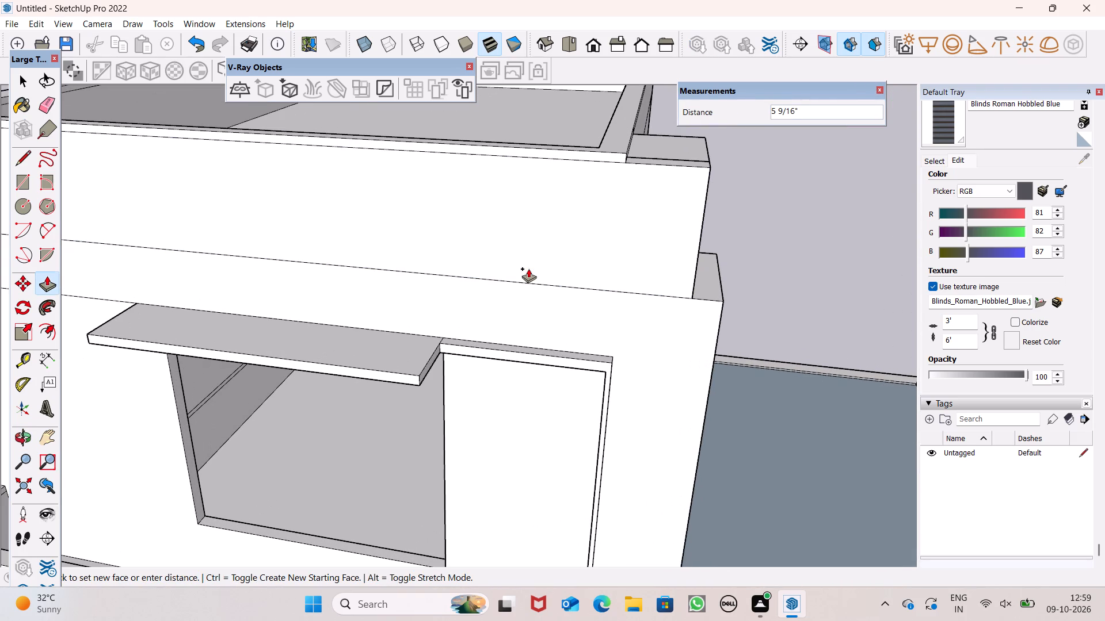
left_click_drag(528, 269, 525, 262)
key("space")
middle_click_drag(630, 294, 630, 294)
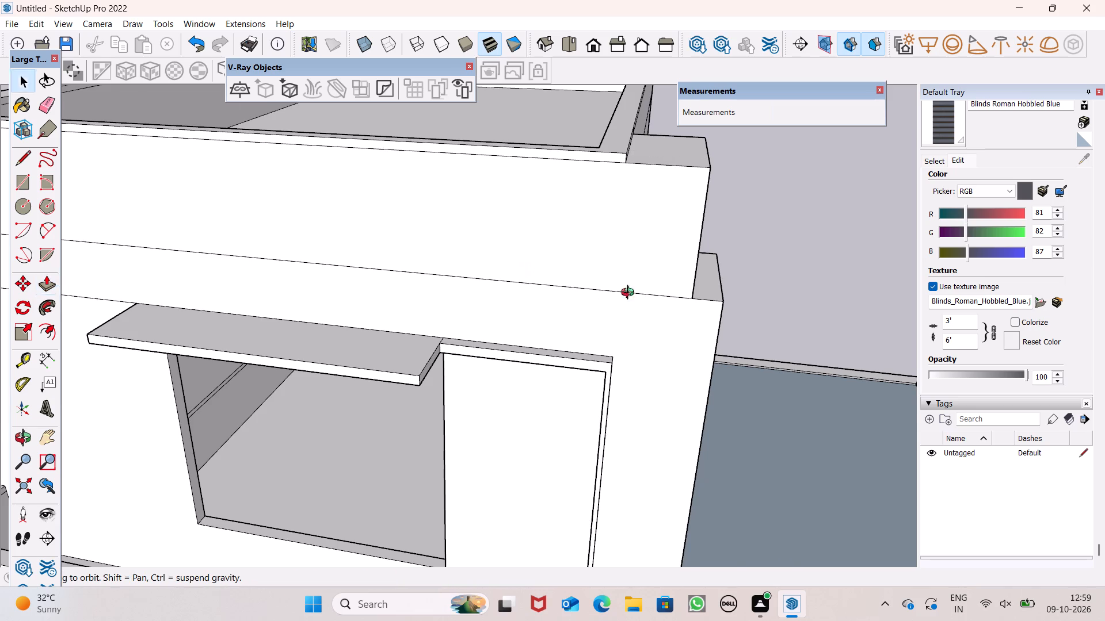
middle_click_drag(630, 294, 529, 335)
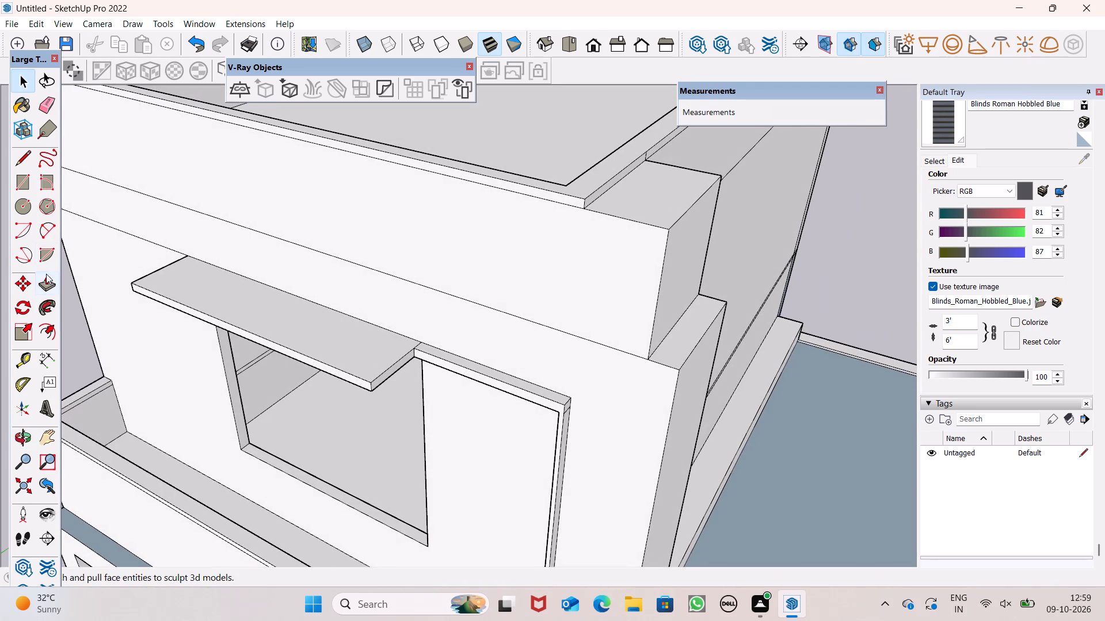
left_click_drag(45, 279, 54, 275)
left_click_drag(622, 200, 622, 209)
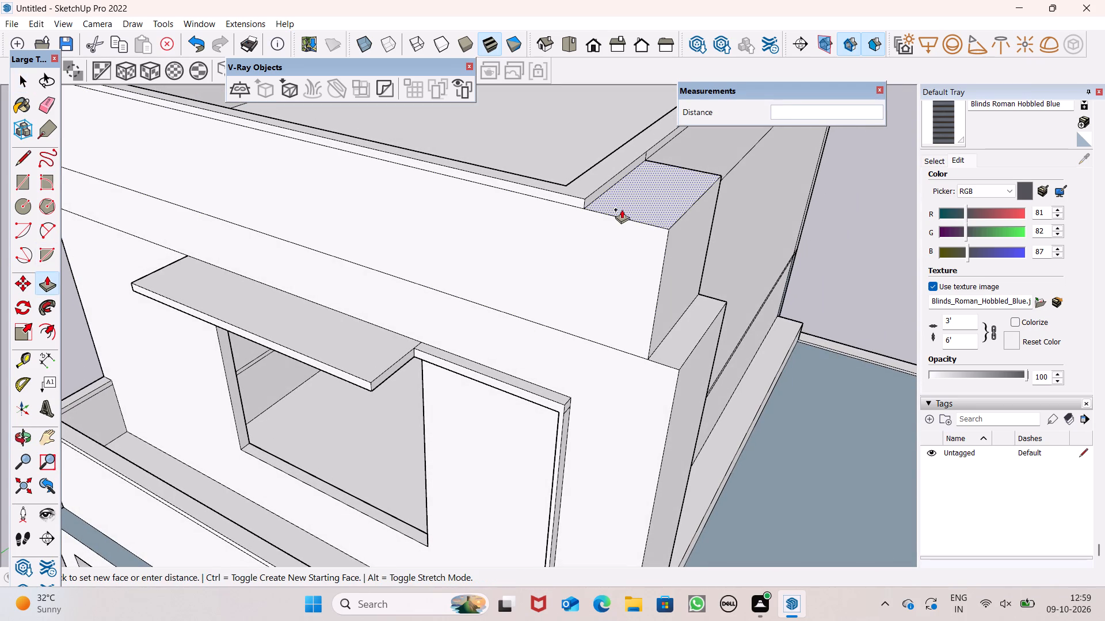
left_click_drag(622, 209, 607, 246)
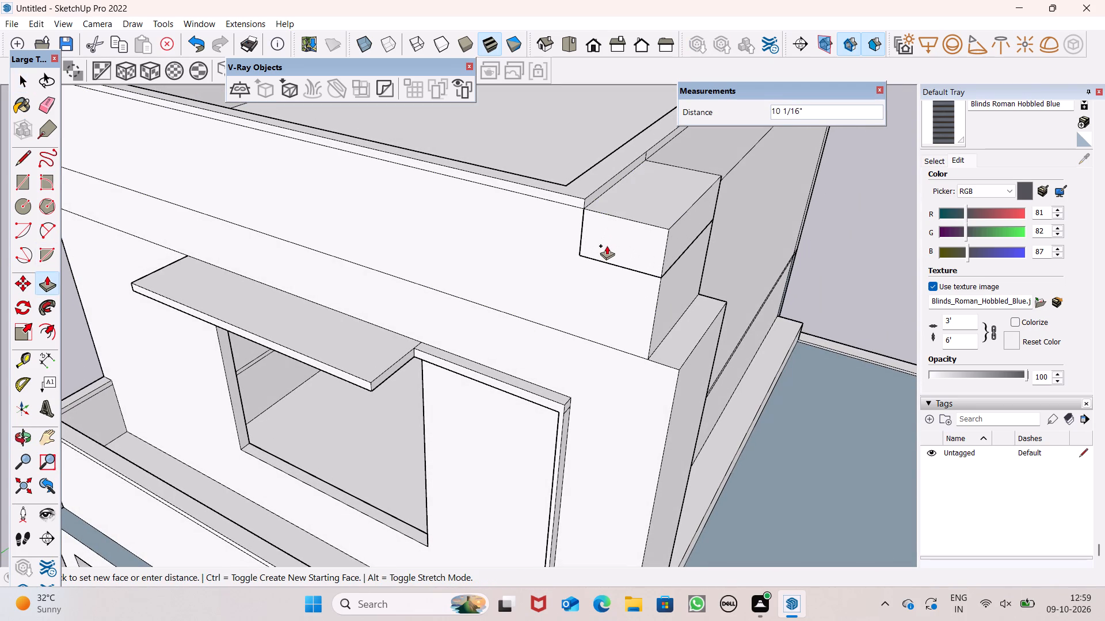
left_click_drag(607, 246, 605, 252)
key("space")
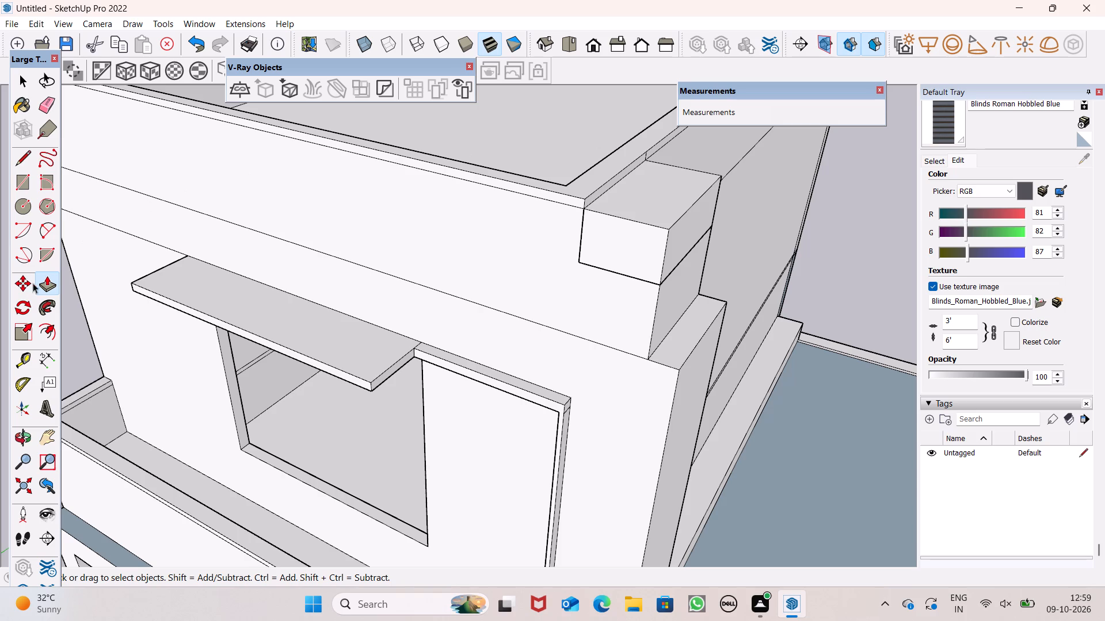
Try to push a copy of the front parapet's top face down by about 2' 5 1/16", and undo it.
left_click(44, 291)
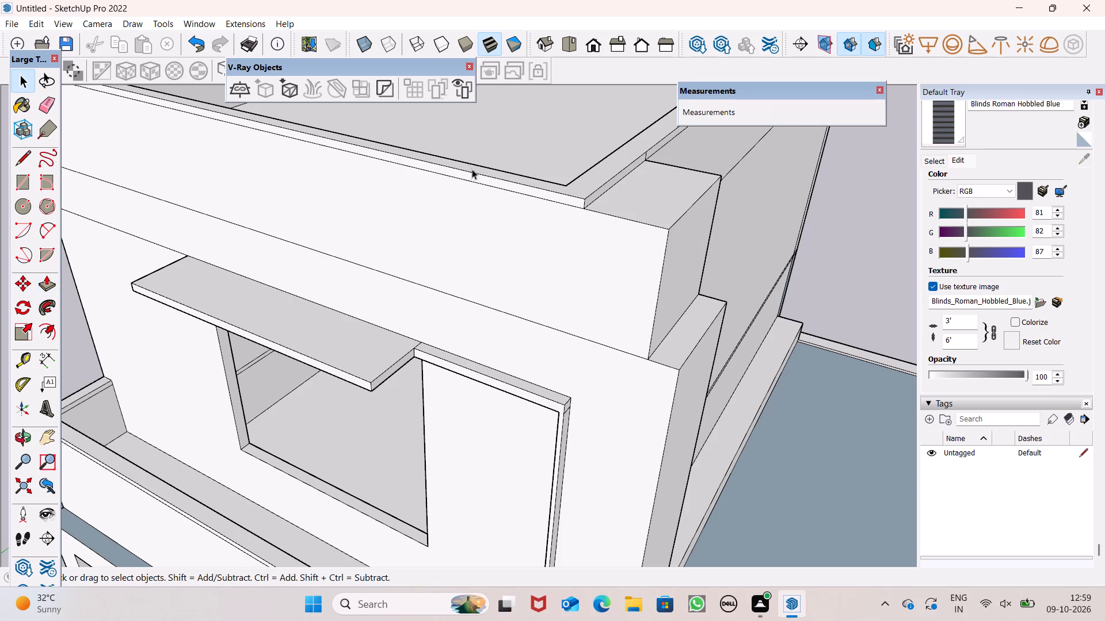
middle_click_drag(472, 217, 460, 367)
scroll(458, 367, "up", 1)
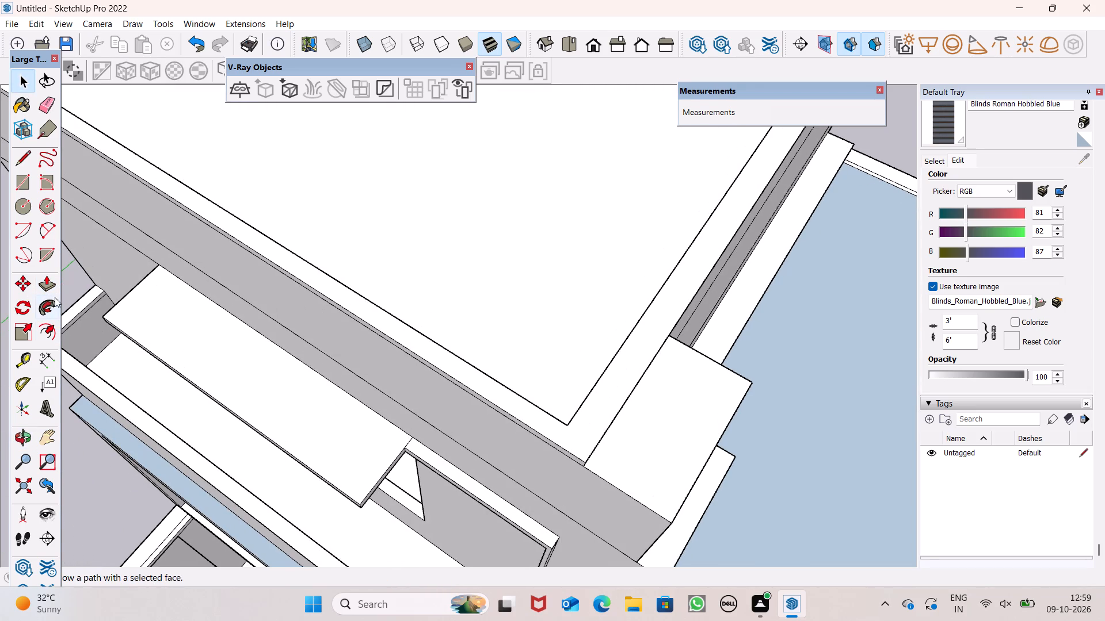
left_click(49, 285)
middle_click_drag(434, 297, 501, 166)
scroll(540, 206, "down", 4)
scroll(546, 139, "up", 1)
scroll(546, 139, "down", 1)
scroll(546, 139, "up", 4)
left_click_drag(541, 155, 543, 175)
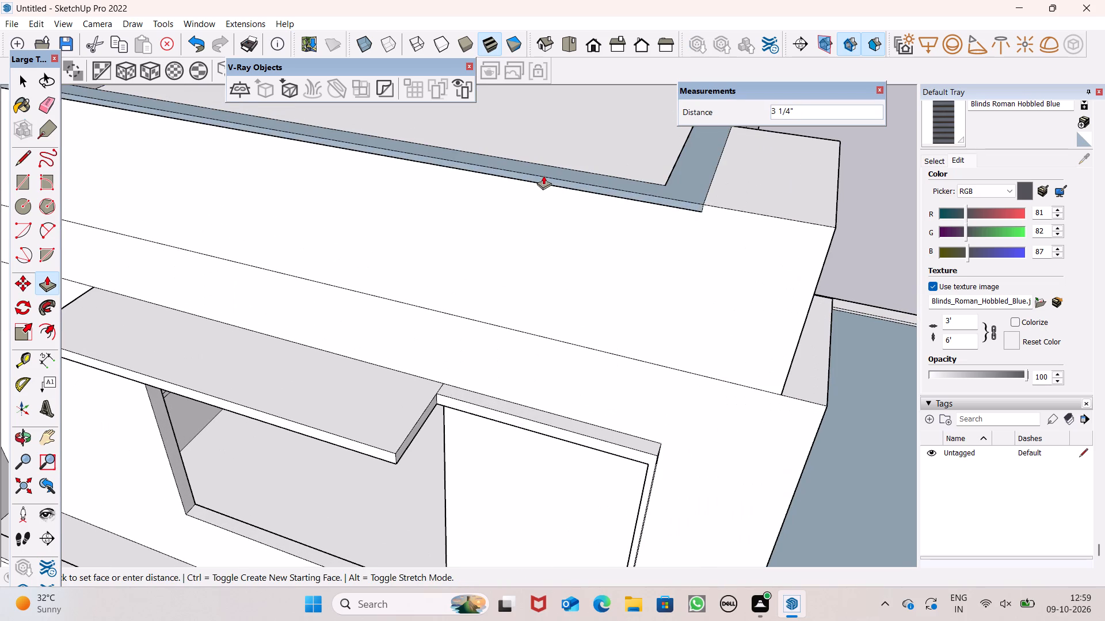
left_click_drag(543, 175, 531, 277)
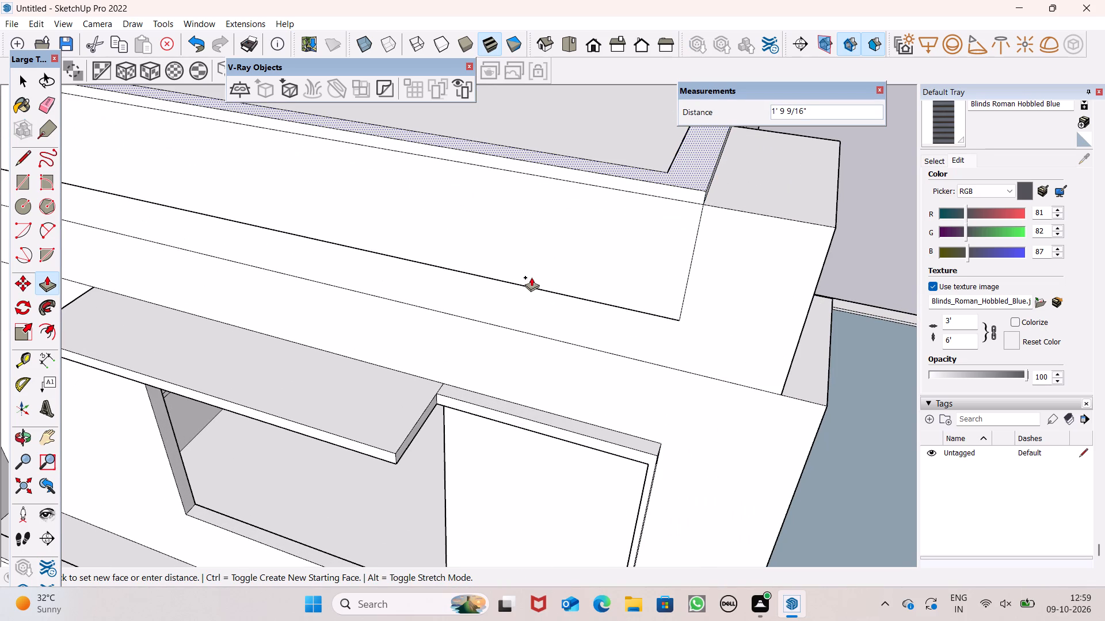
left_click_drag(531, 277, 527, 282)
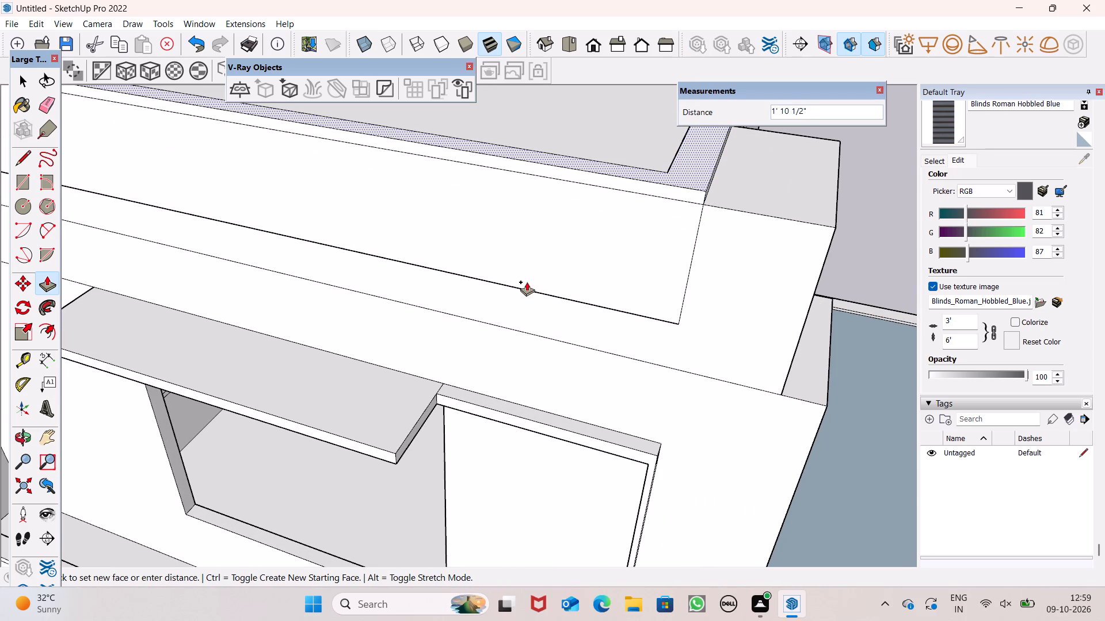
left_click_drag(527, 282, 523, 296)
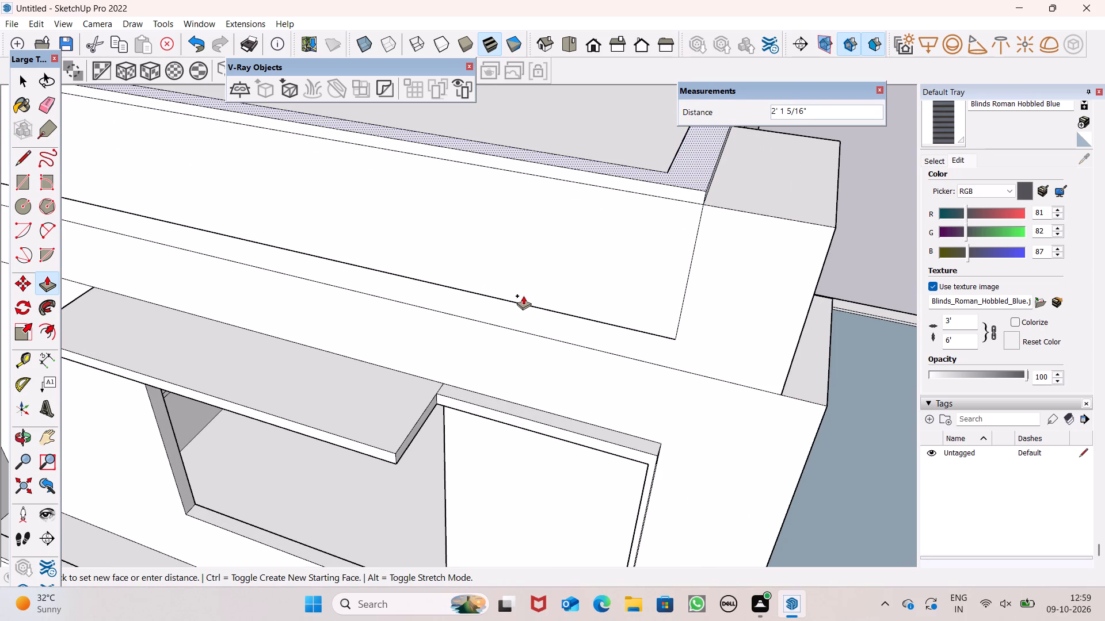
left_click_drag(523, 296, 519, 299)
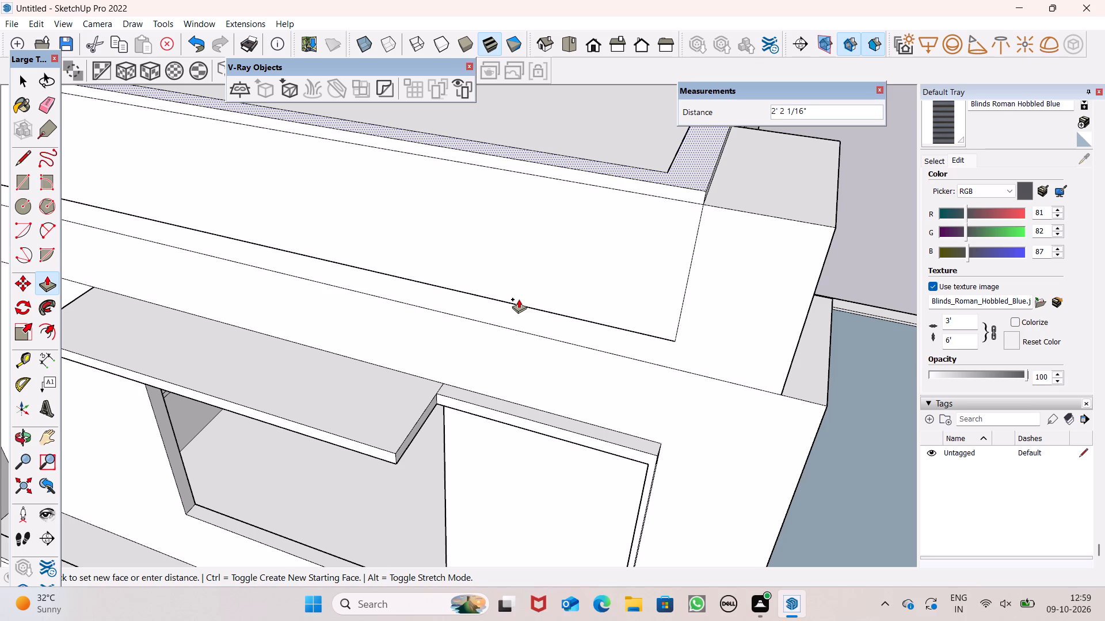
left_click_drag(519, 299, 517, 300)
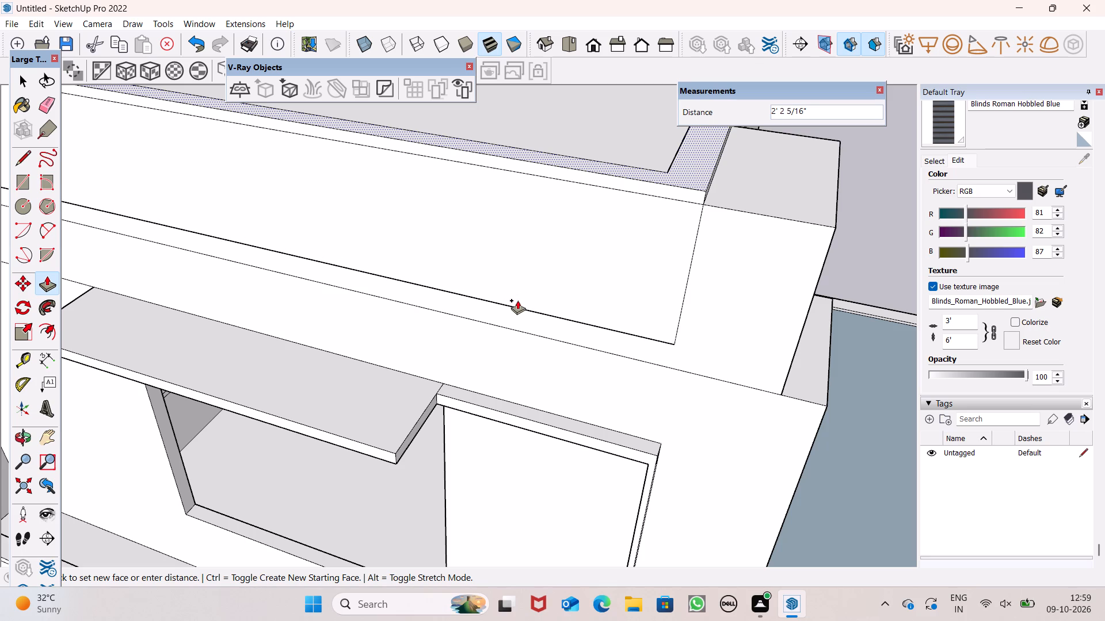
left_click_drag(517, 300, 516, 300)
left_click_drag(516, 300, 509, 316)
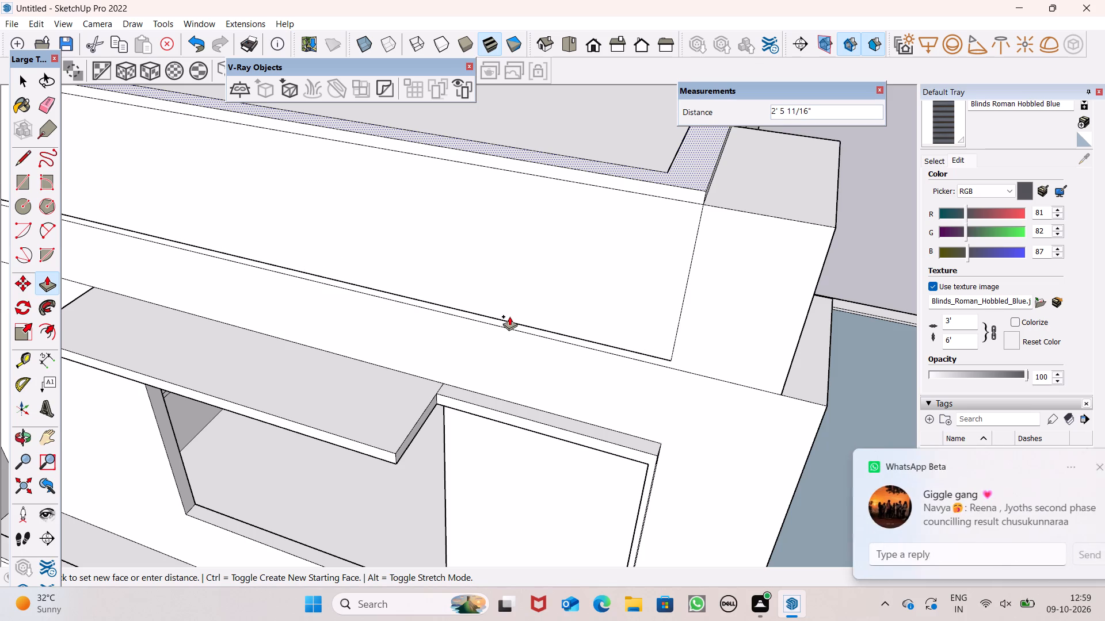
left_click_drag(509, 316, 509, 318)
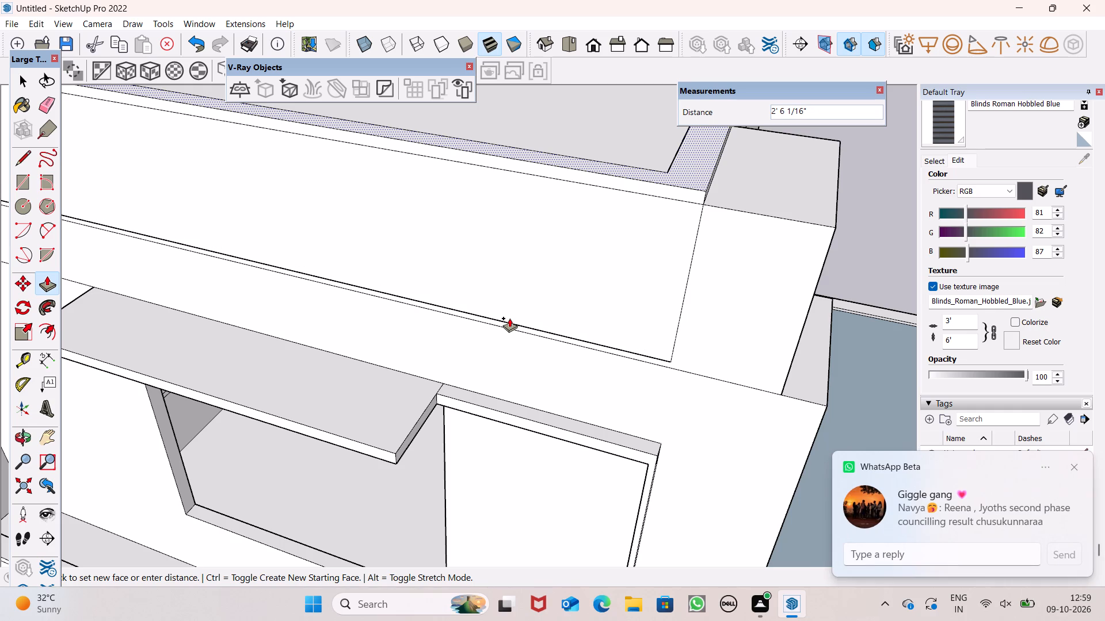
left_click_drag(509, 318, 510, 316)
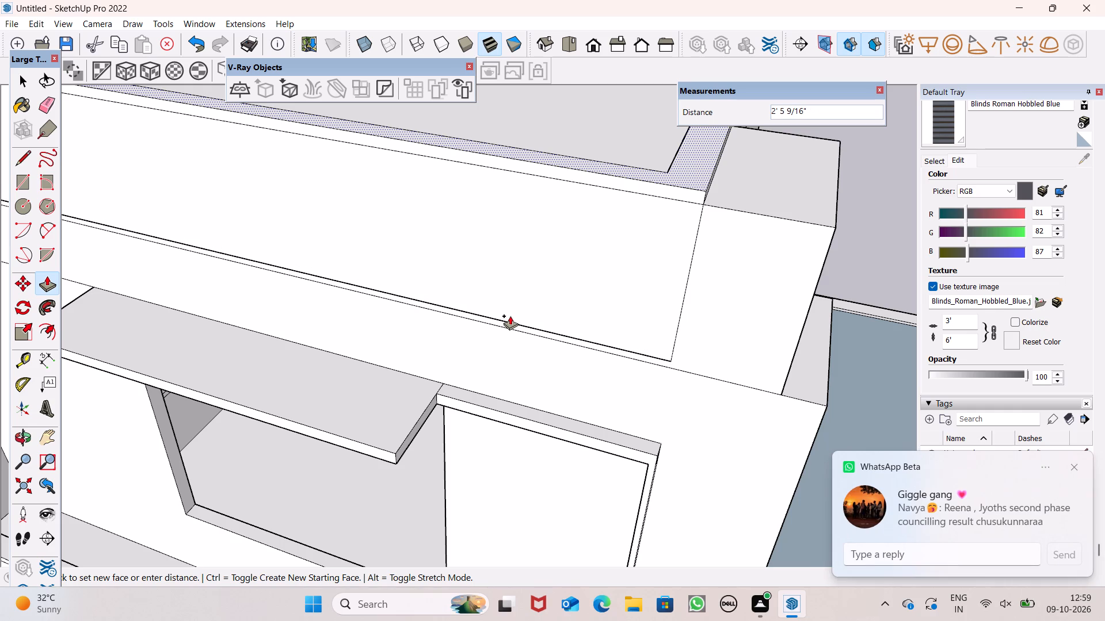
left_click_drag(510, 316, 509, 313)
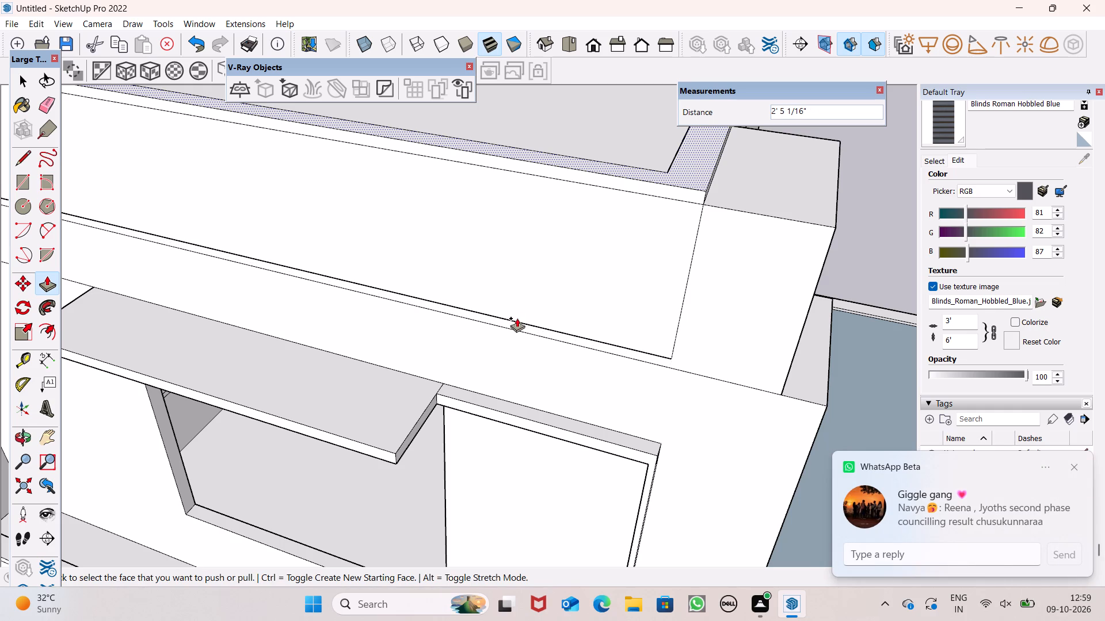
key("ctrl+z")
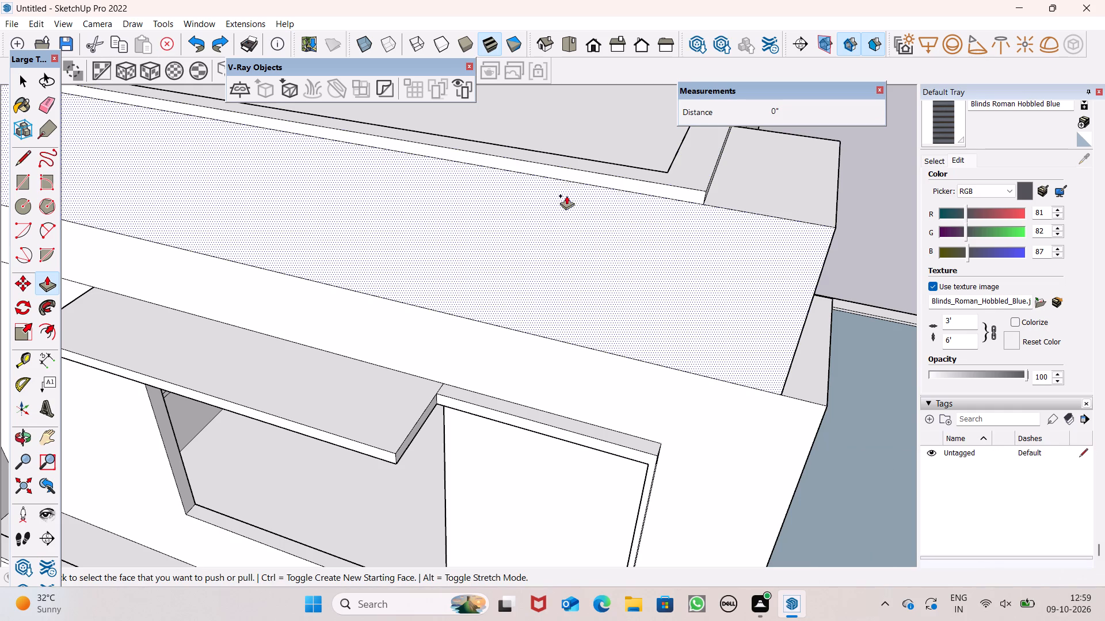
Push a copy of the front parapet's top face down by about 2' 5 1/2", keeping the original face.
left_click_drag(623, 171, 619, 192)
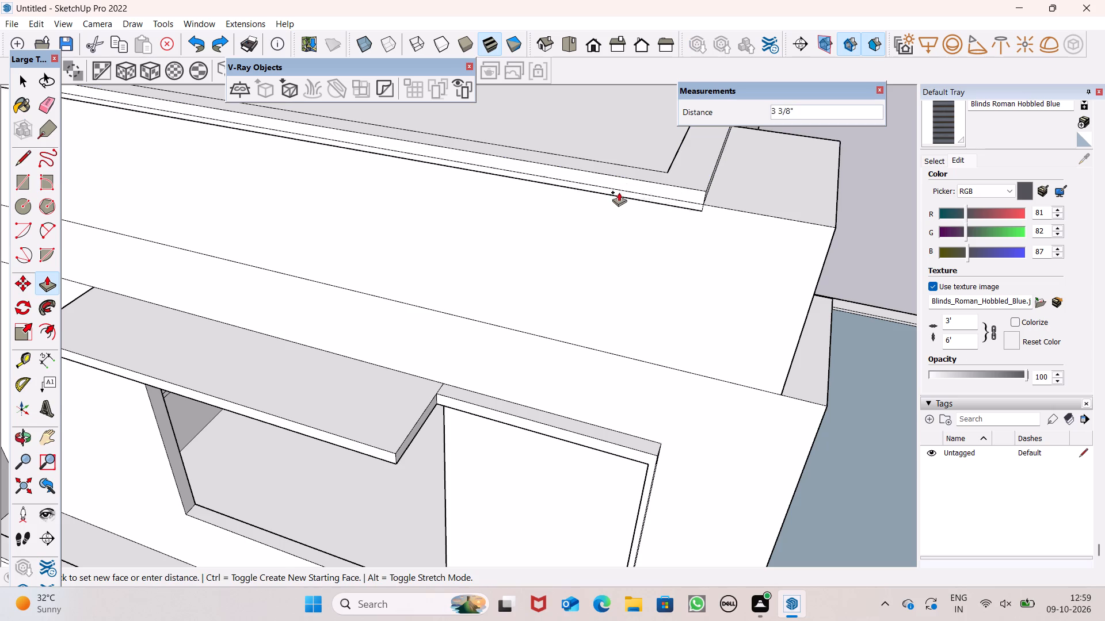
left_click_drag(619, 192, 566, 331)
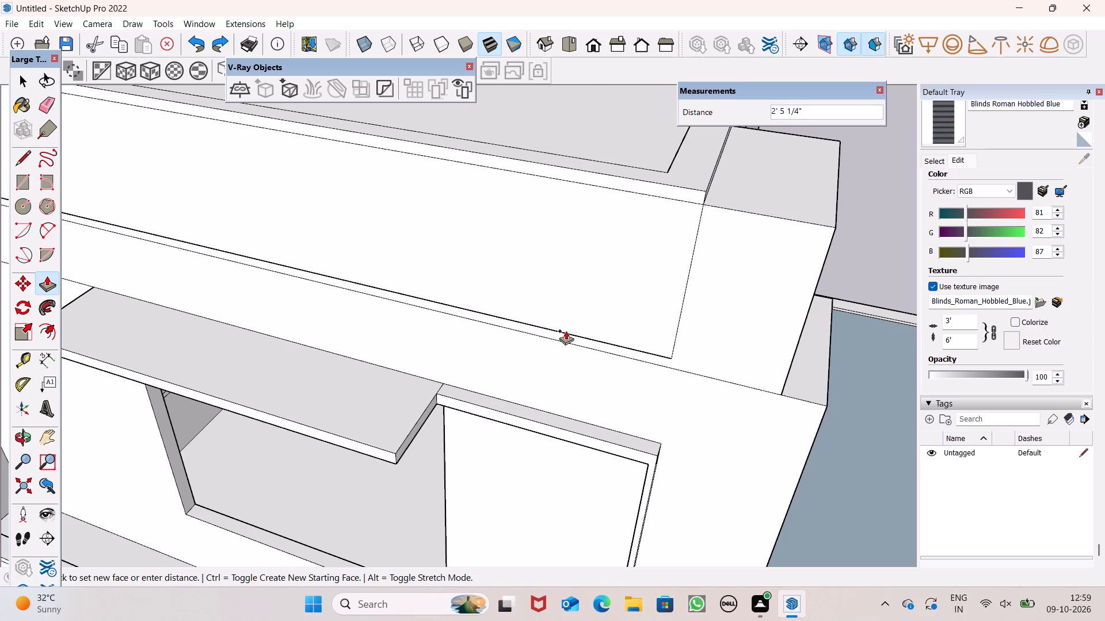
left_click_drag(566, 331, 565, 331)
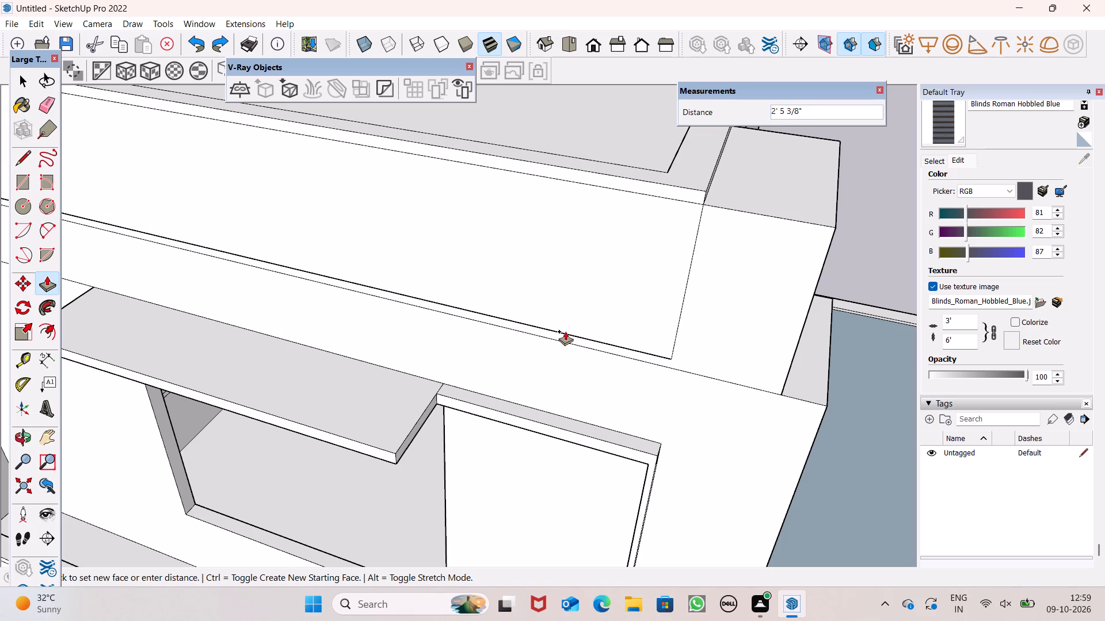
left_click_drag(565, 331, 565, 332)
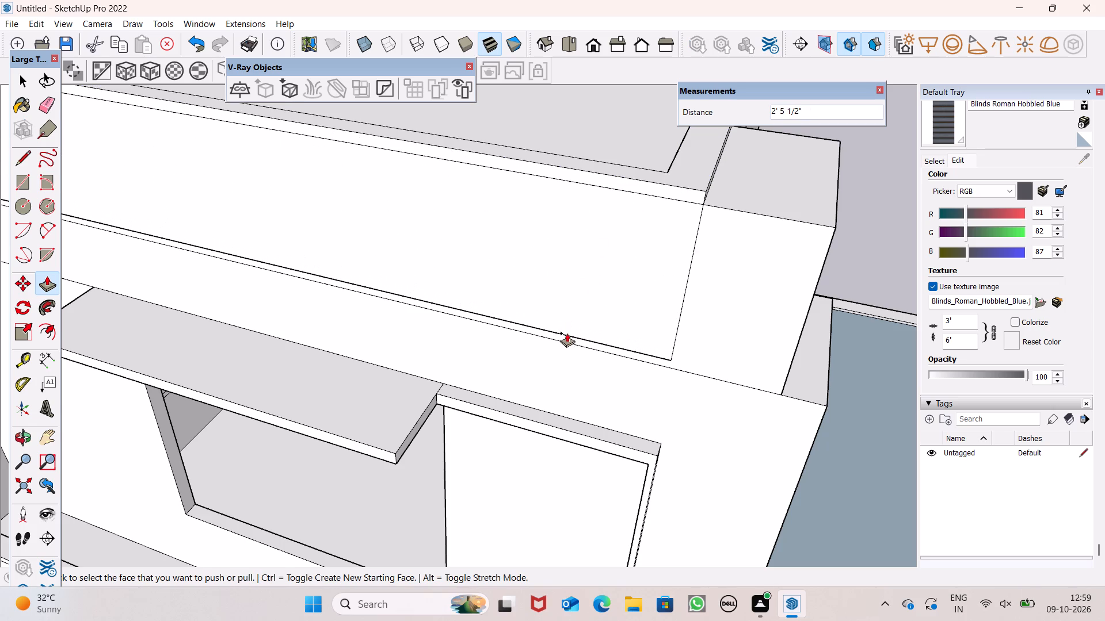
Push another copy of the front parapet's top face down by about 3 5/16".
left_click_drag(643, 174, 640, 186)
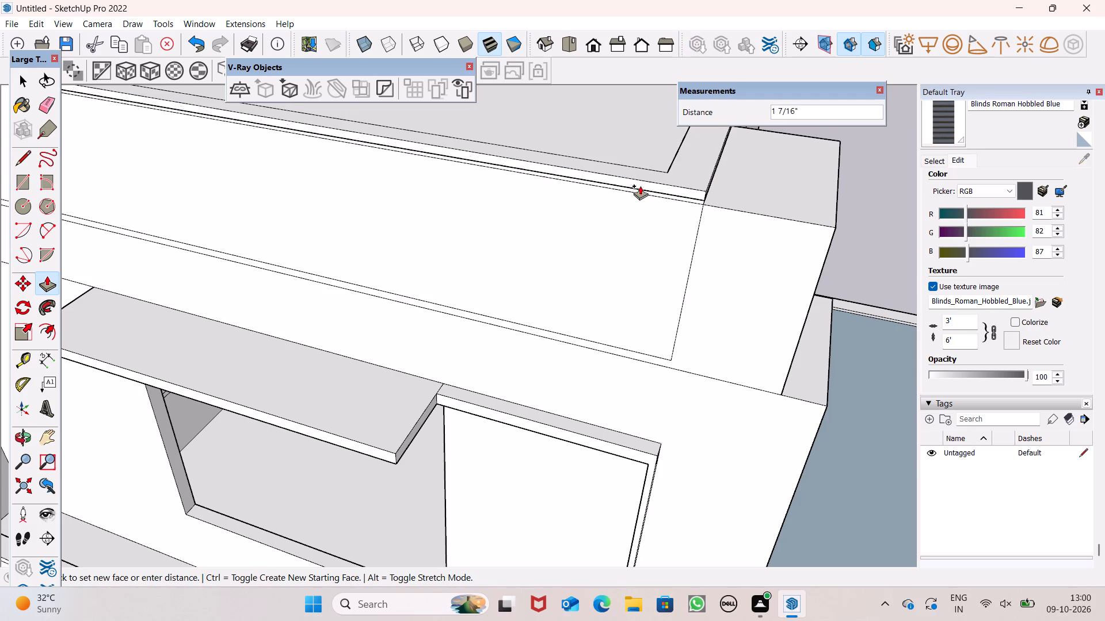
left_click_drag(640, 186, 626, 225)
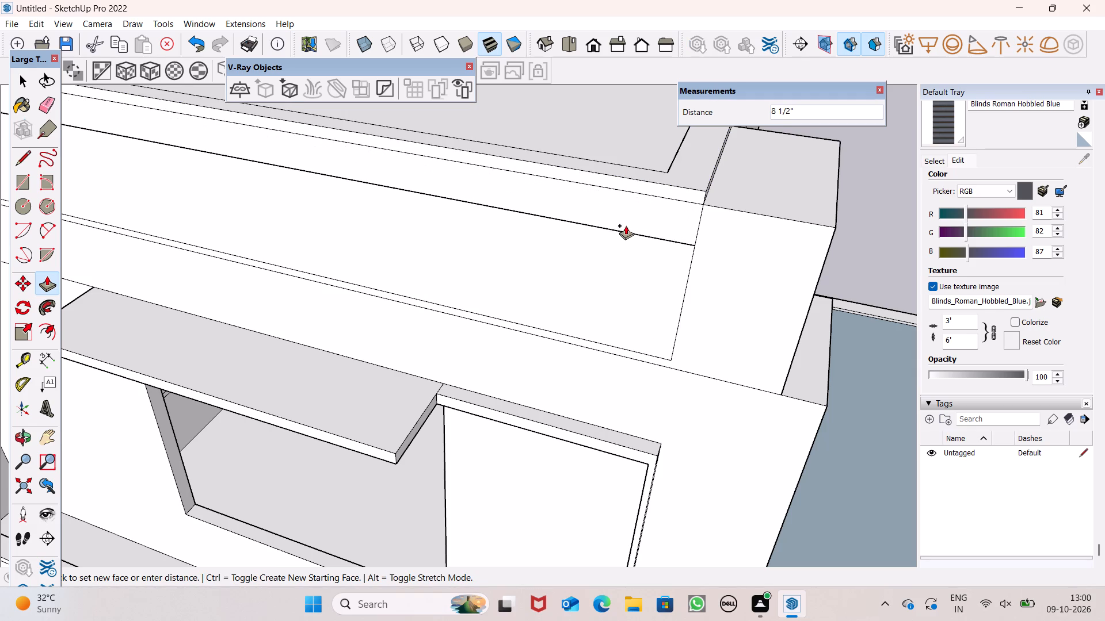
left_click_drag(626, 225, 644, 199)
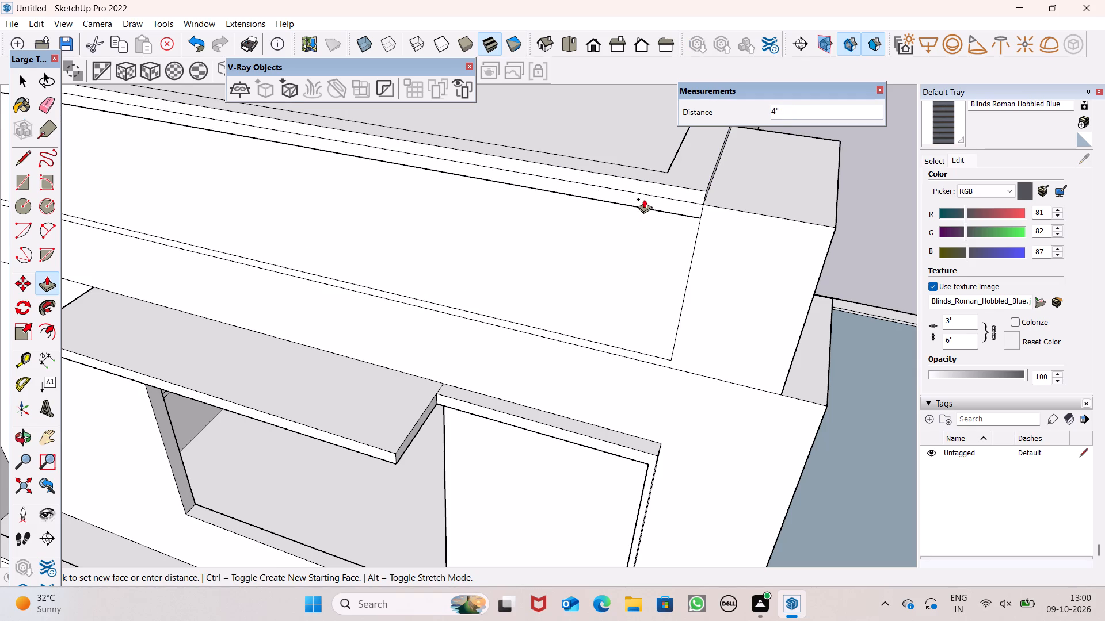
left_click_drag(644, 199, 644, 197)
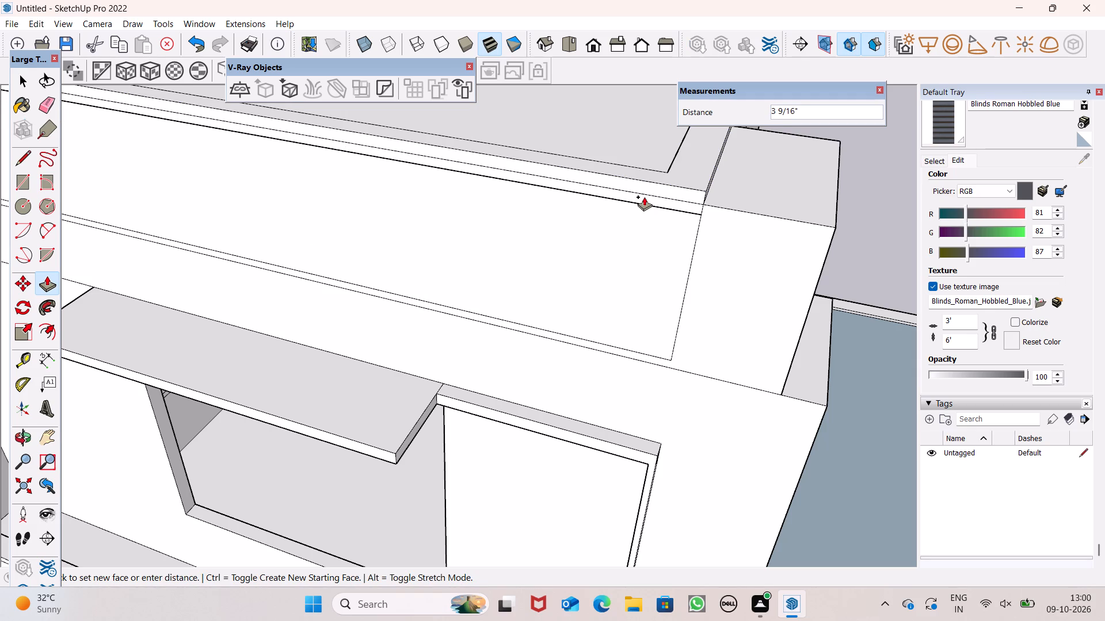
left_click_drag(644, 197, 645, 195)
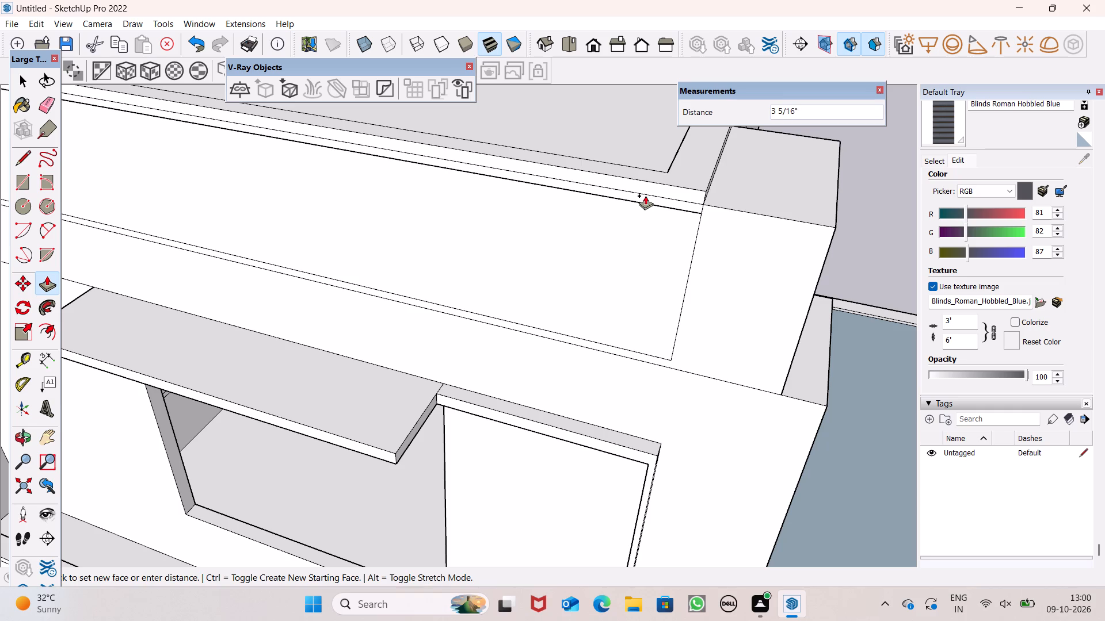
left_click_drag(645, 195, 643, 196)
key("space")
Pull the parapet's thin outer side face above the corner block outward by 1' 5", flush with the block's side.
scroll(604, 197, "down", 10)
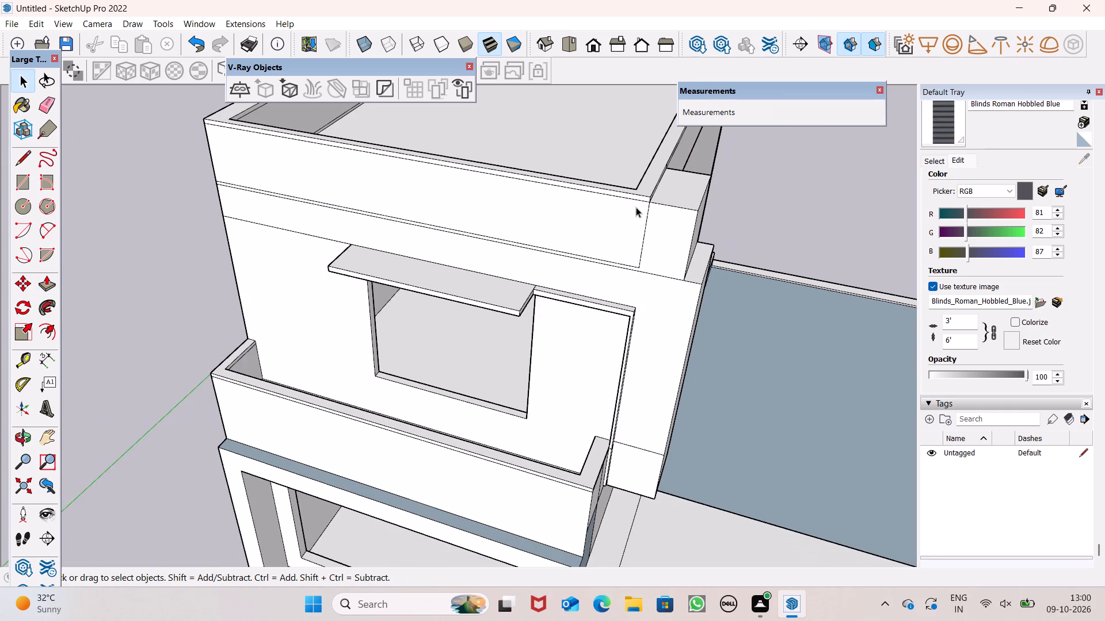
middle_click_drag(636, 206, 607, 110)
scroll(635, 167, "up", 1)
middle_click_drag(716, 223, 718, 223)
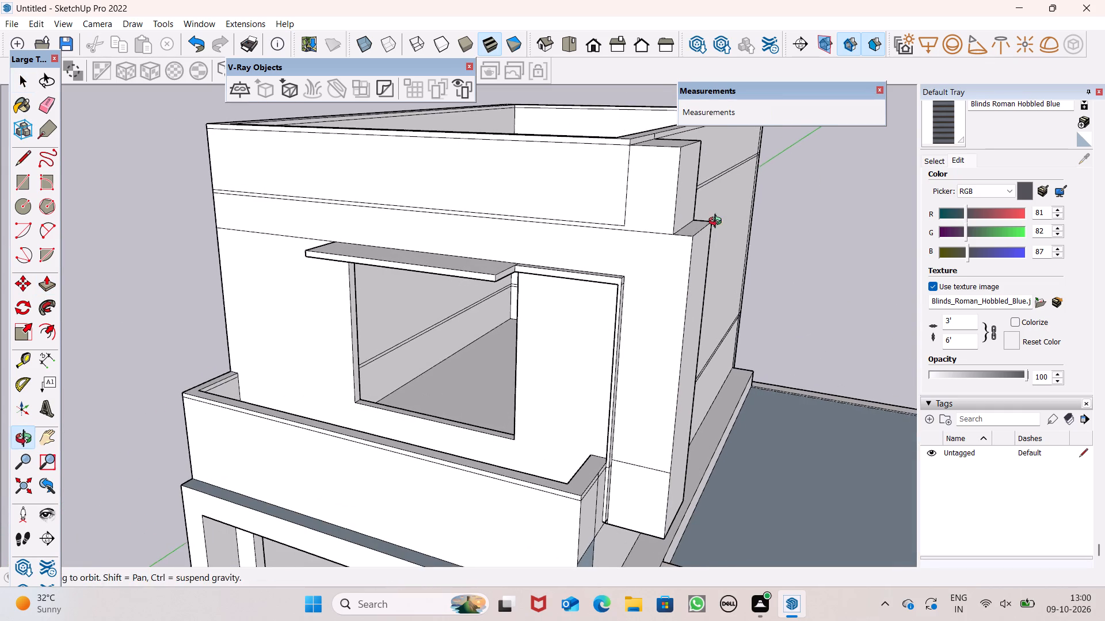
middle_click_drag(718, 223, 624, 216)
middle_click_drag(570, 179, 604, 213)
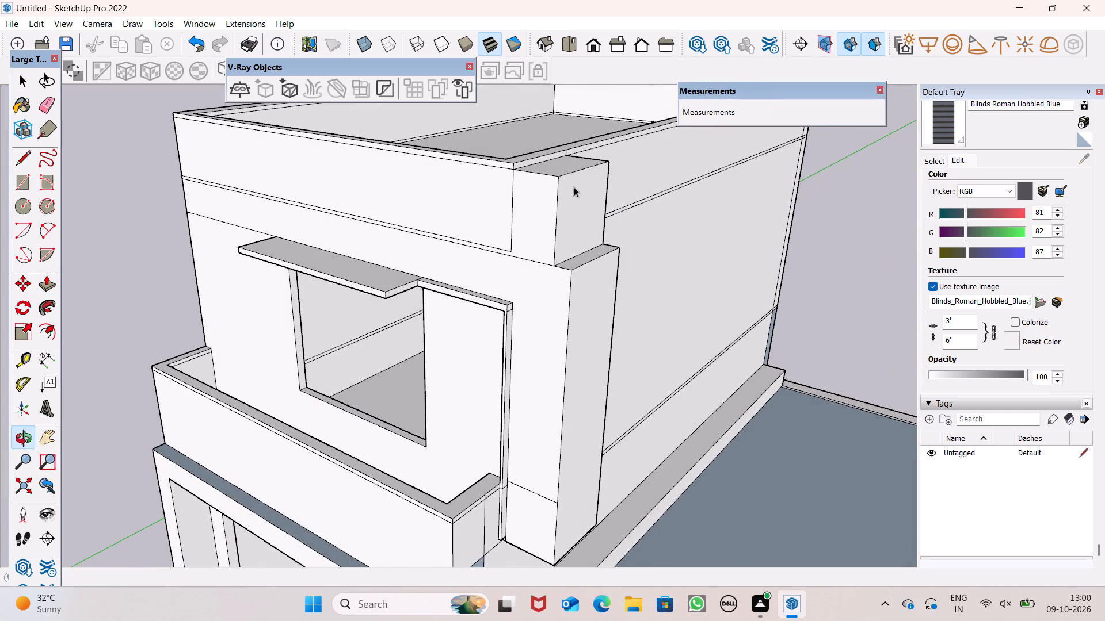
middle_click_drag(615, 183, 531, 228)
scroll(531, 228, "up", 1)
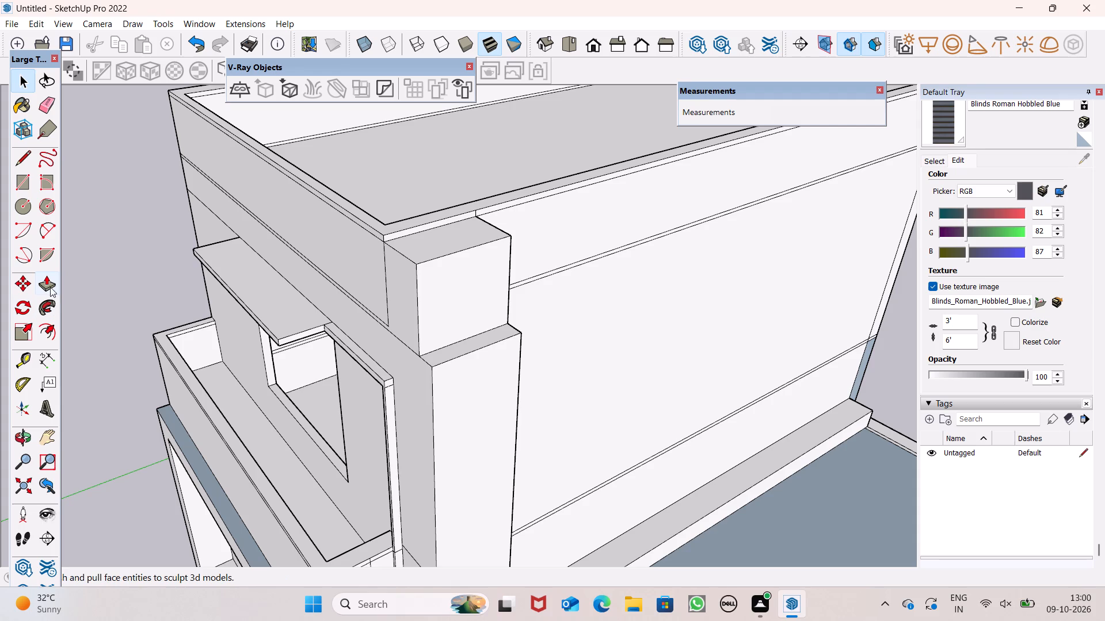
left_click(44, 288)
left_click_drag(402, 233, 425, 254)
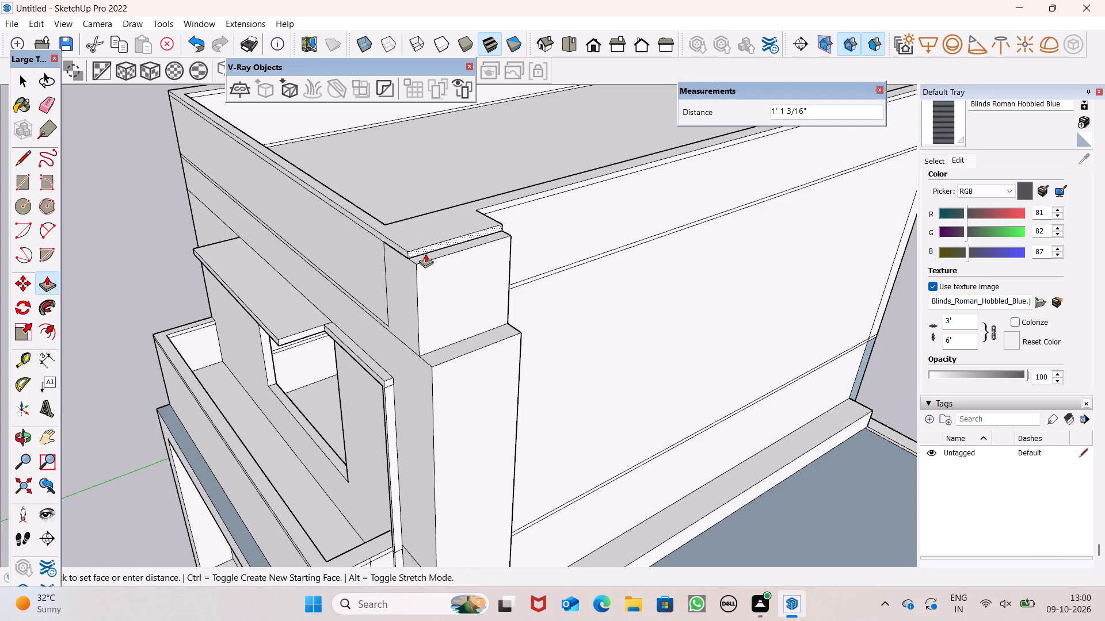
left_click_drag(425, 254, 430, 263)
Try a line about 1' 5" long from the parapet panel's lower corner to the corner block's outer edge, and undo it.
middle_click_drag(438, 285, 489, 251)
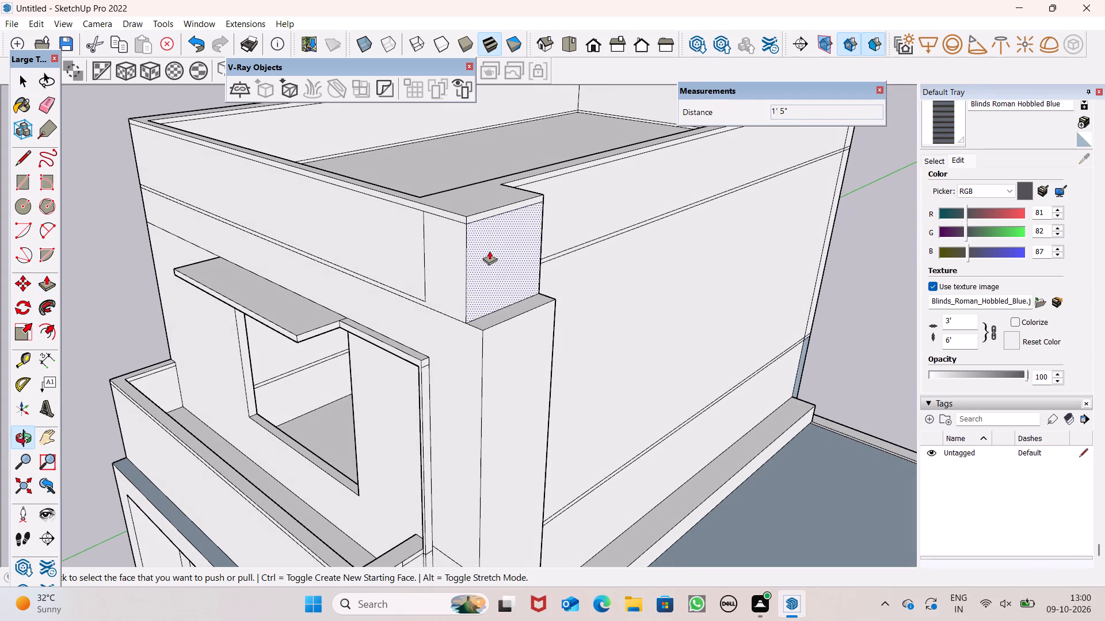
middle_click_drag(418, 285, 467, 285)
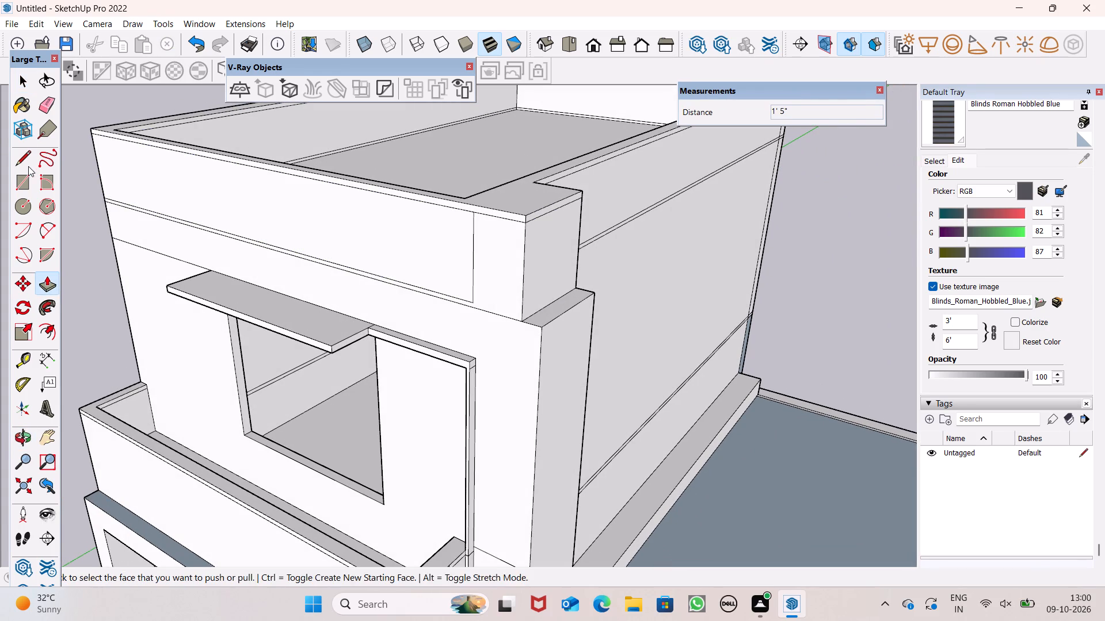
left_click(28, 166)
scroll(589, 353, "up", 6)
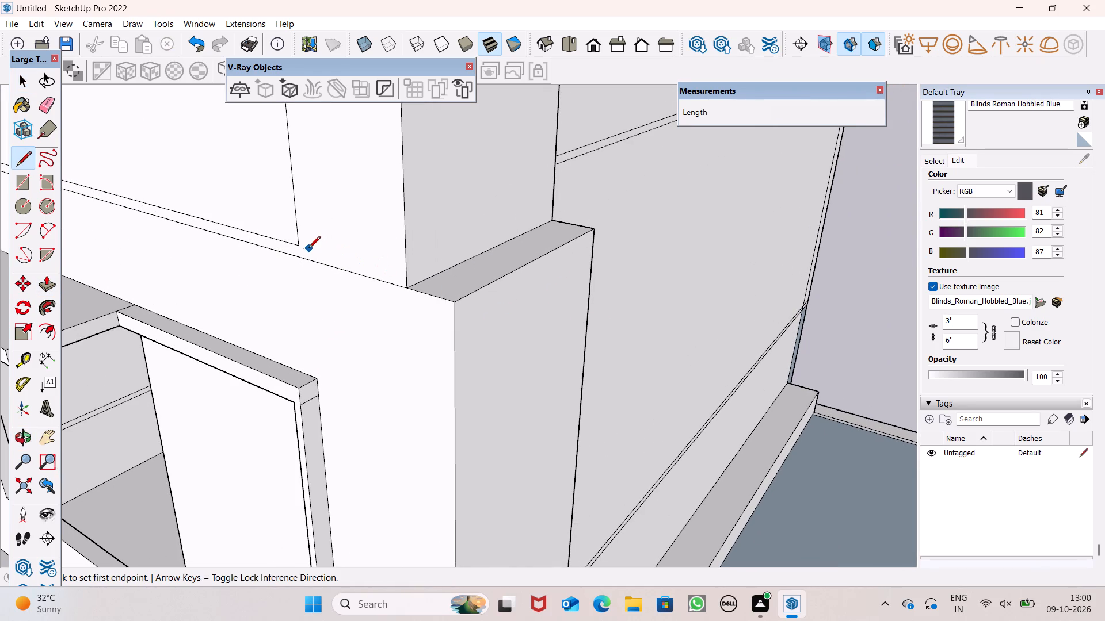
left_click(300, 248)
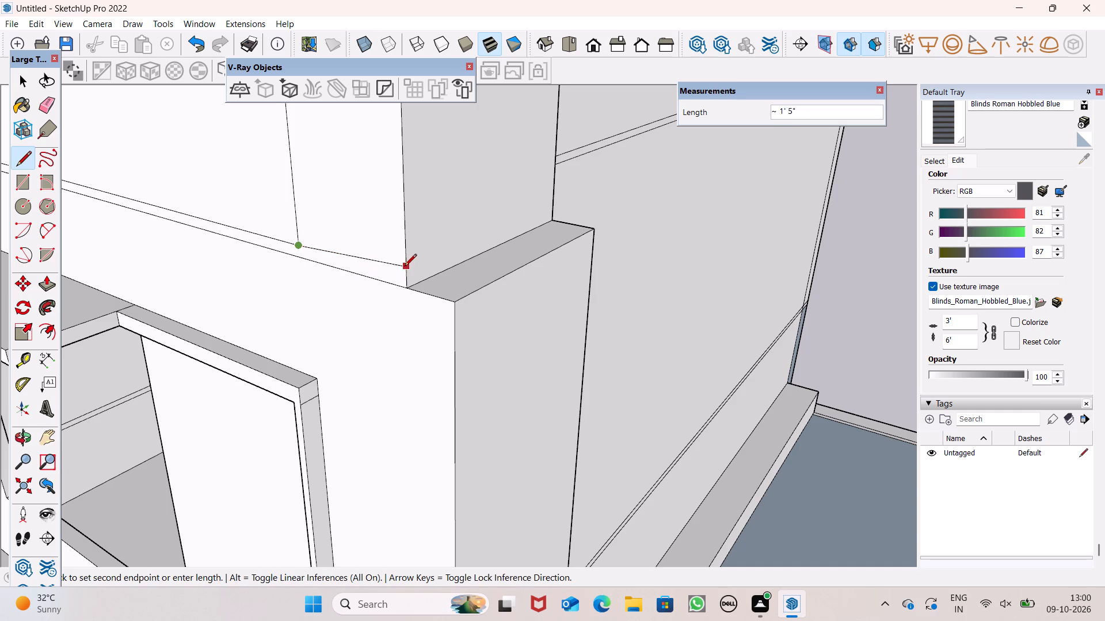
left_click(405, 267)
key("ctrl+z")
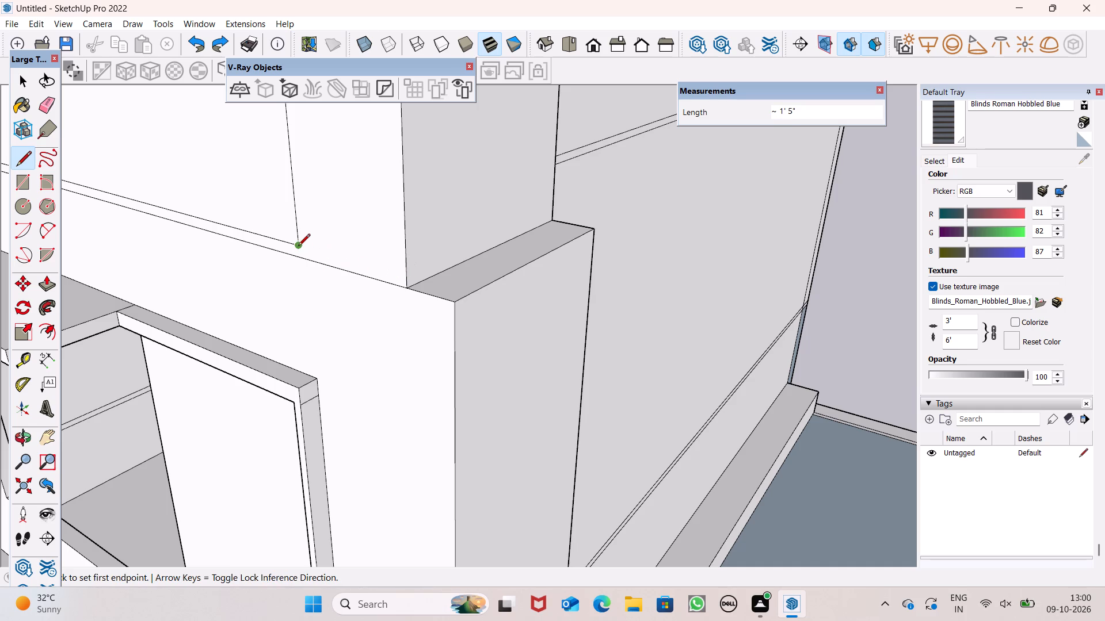
Draw a 1' 5" line continuing the parapet panel's lower edge across the corner block's front face to its outer edge.
left_click_drag(298, 246, 308, 246)
double_click(404, 270)
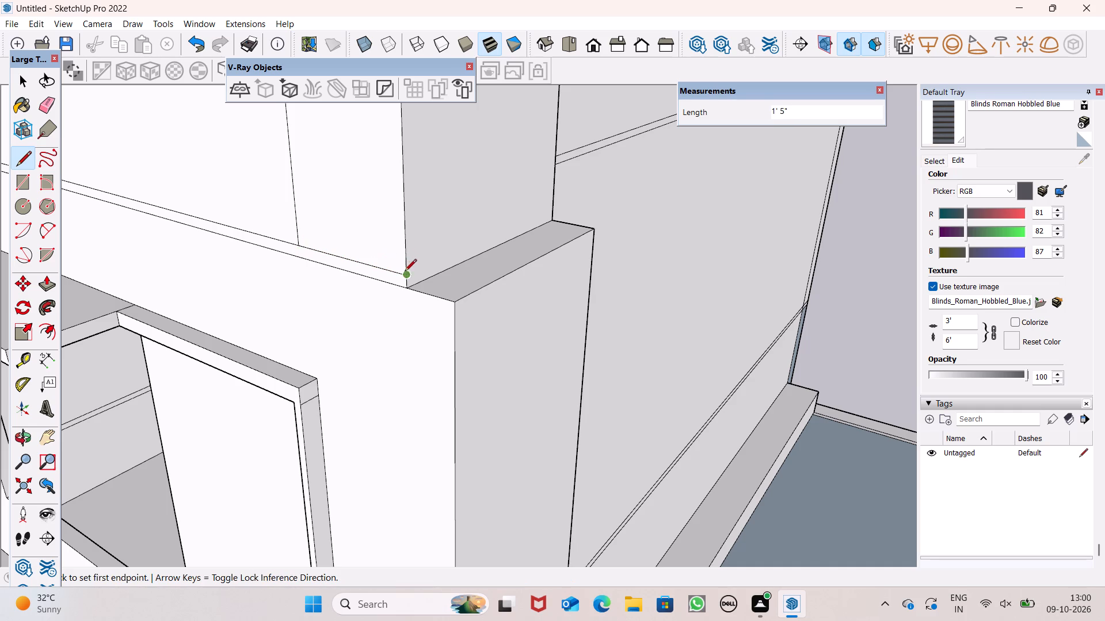
Draw a line about 2' 7 11/16" long across the parapet block's side face, continuing the front strip's upper edge to the back edge.
left_click(410, 273)
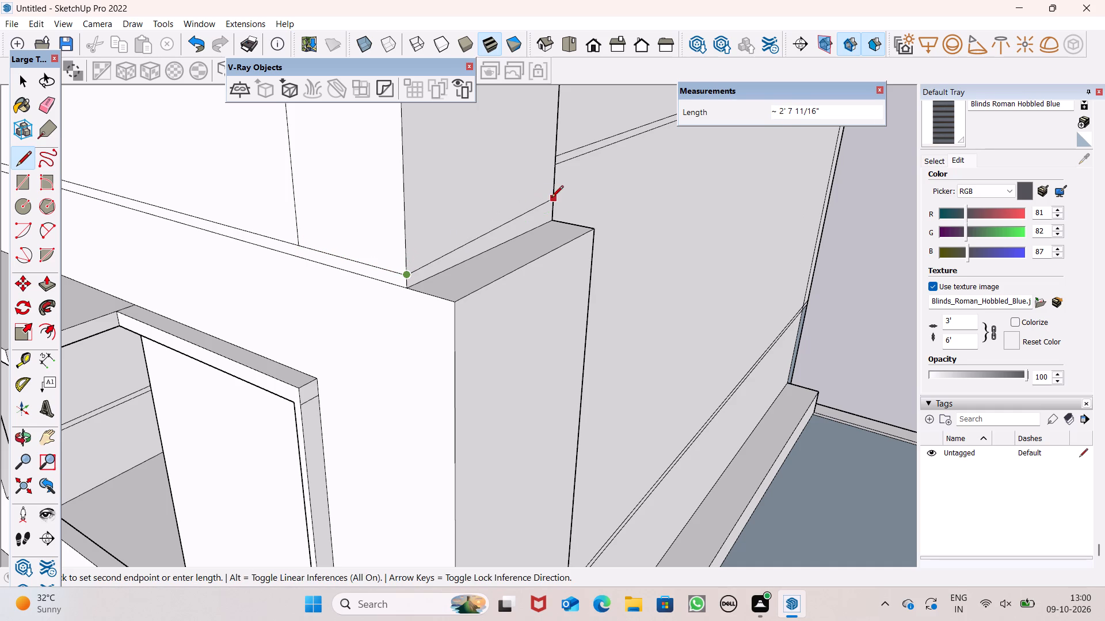
left_click(554, 208)
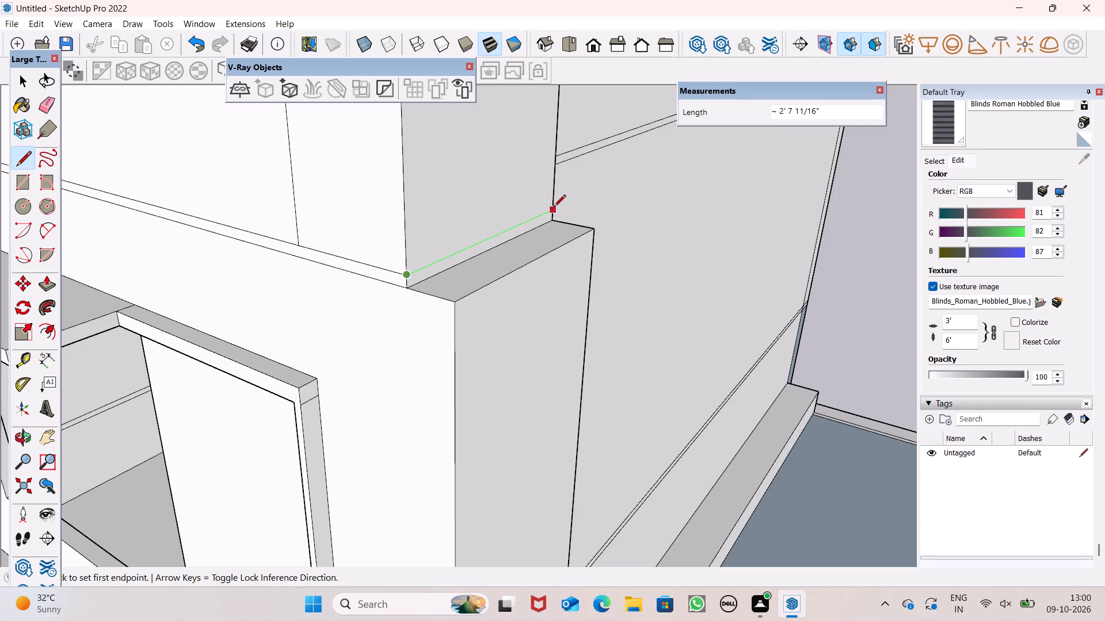
key("space")
Pull the thin strip along the front parapet's base outward by about 1 1/8".
scroll(505, 199, "down", 6)
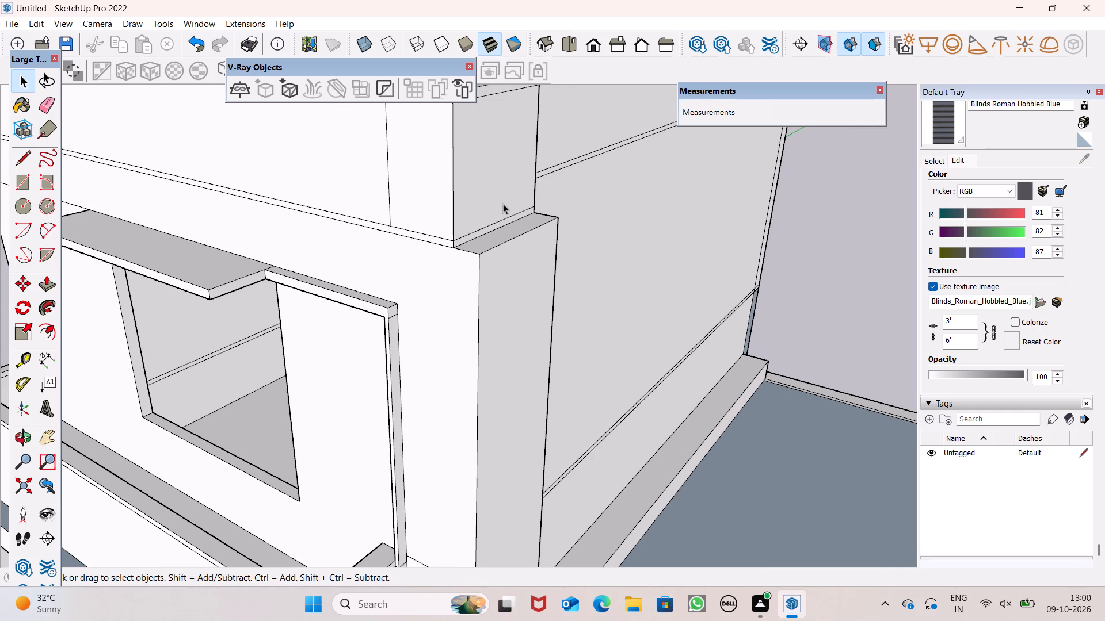
scroll(473, 210, "down", 2)
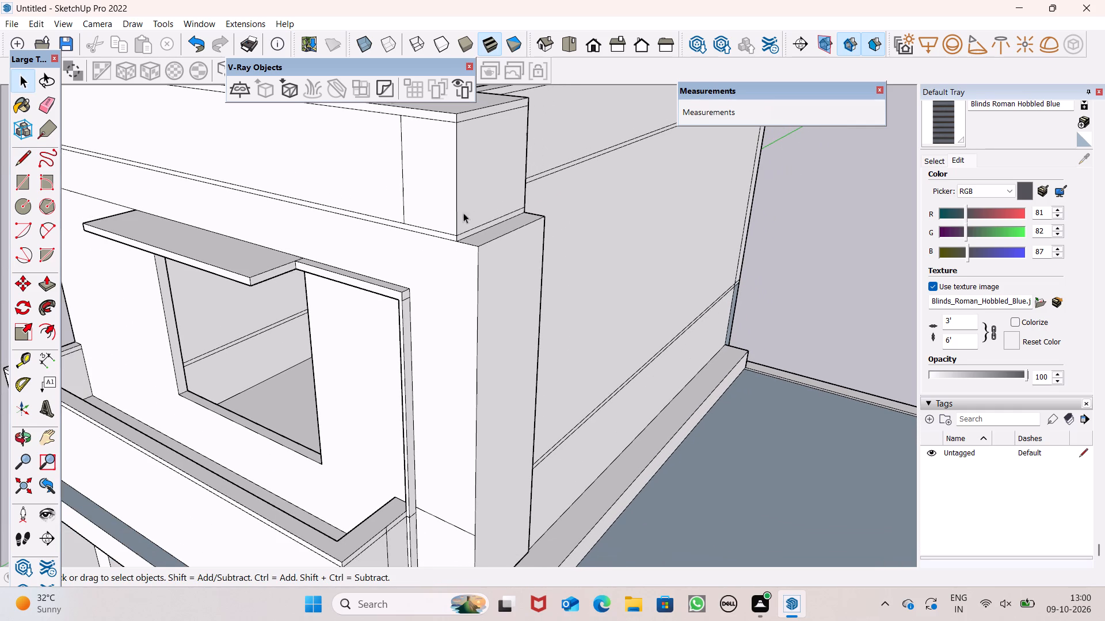
double_click(47, 285)
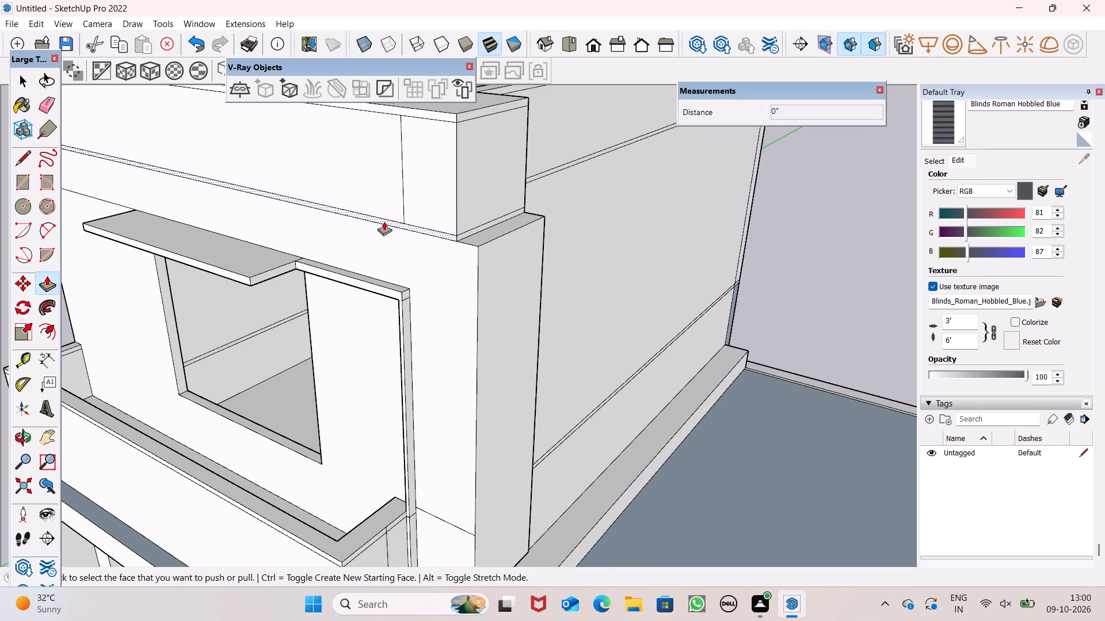
scroll(384, 221, "up", 2)
scroll(475, 233, "up", 6)
left_click_drag(466, 246, 462, 255)
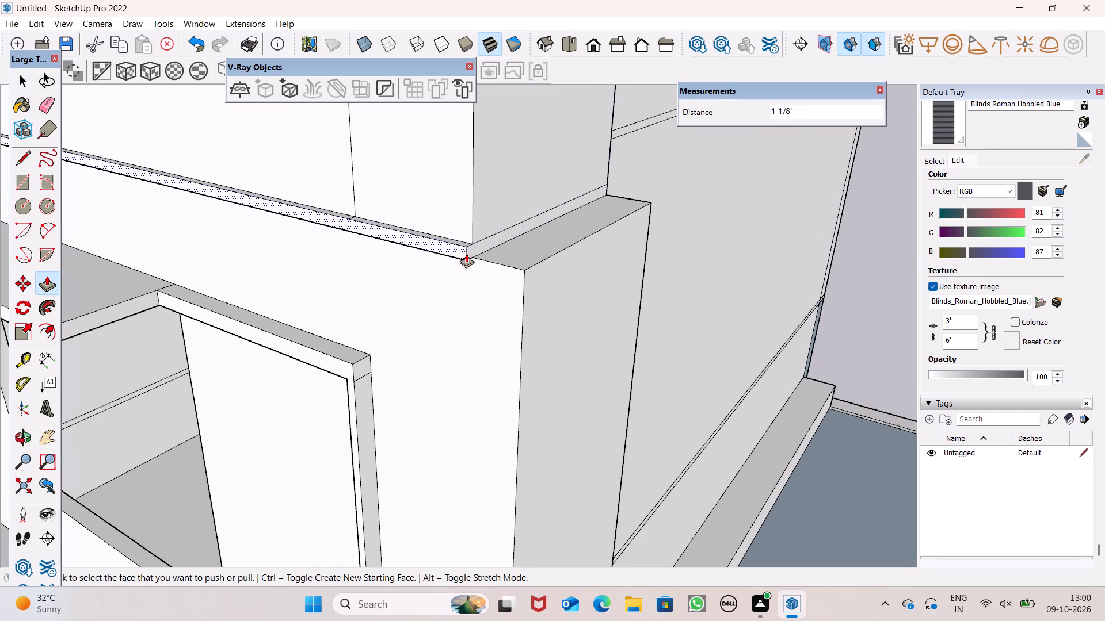
Pull the thin strip along the parapet's side, above the corner block, outward by about 6 9/16".
scroll(514, 252, "down", 2)
middle_click_drag(520, 263, 392, 286)
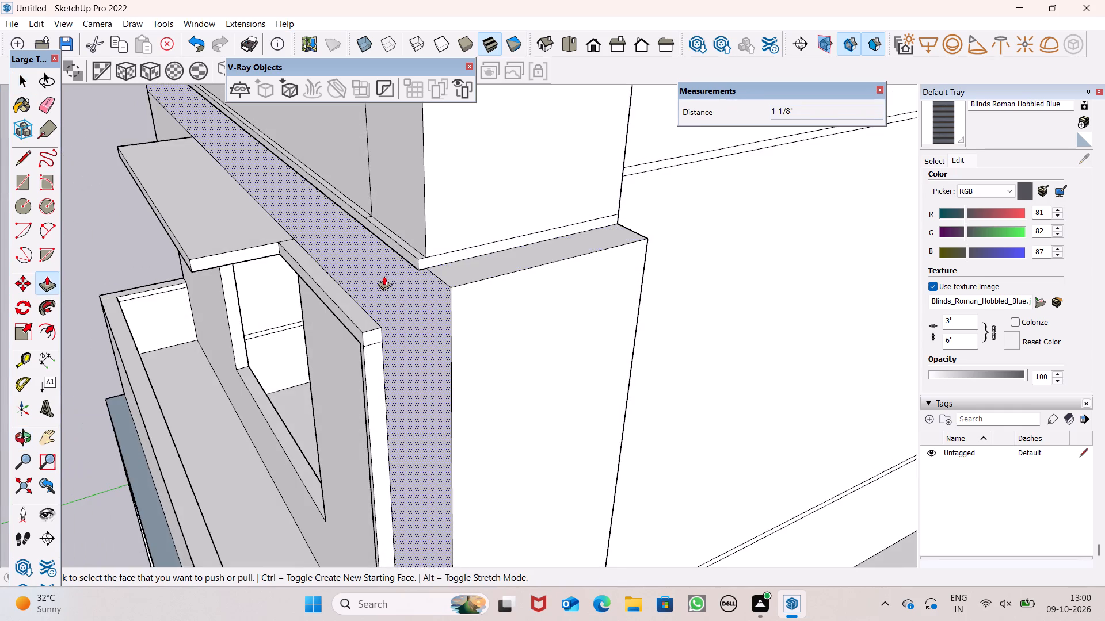
scroll(407, 255, "up", 6)
left_click_drag(435, 266, 453, 294)
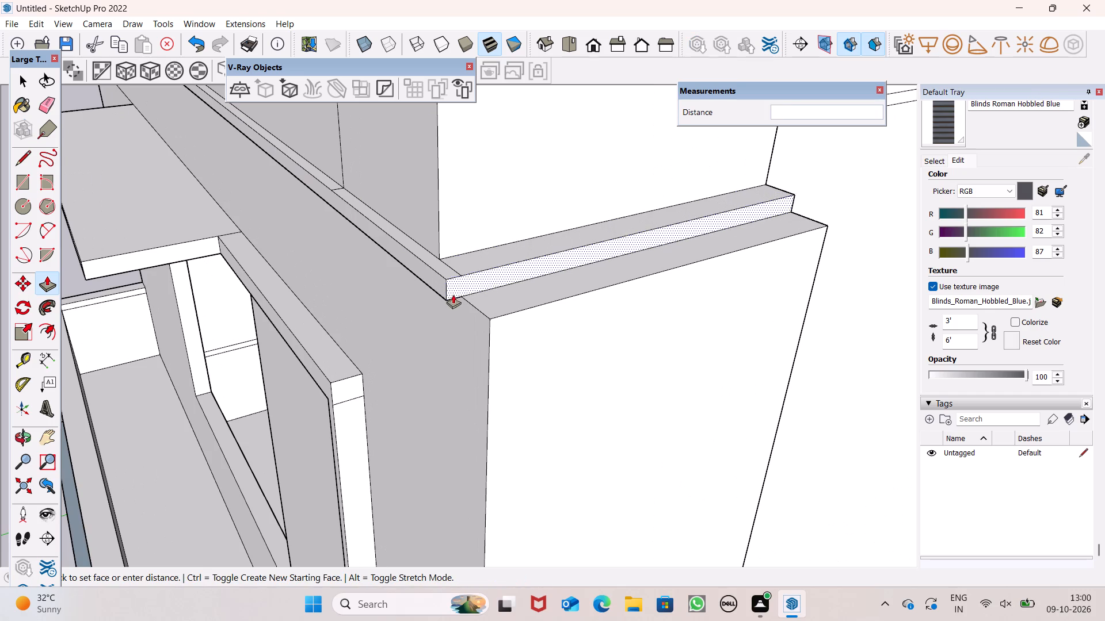
left_click_drag(453, 294, 483, 348)
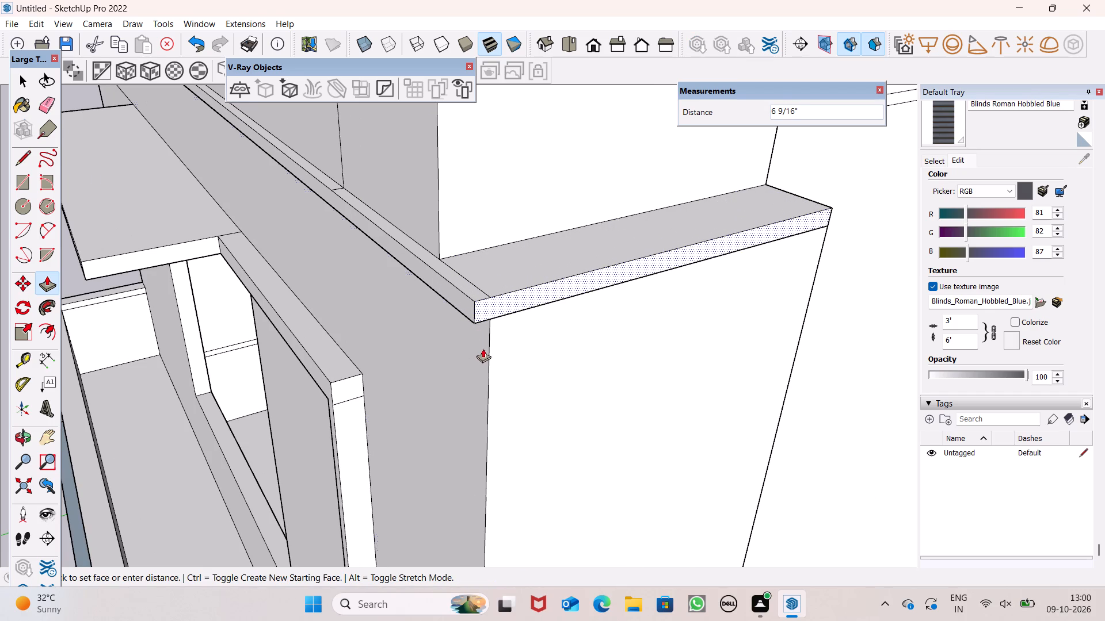
left_click_drag(483, 348, 477, 351)
Examine the whole house from the side, rear and front to review the massing and the new corner band.
scroll(552, 315, "up", 1)
scroll(552, 315, "down", 4)
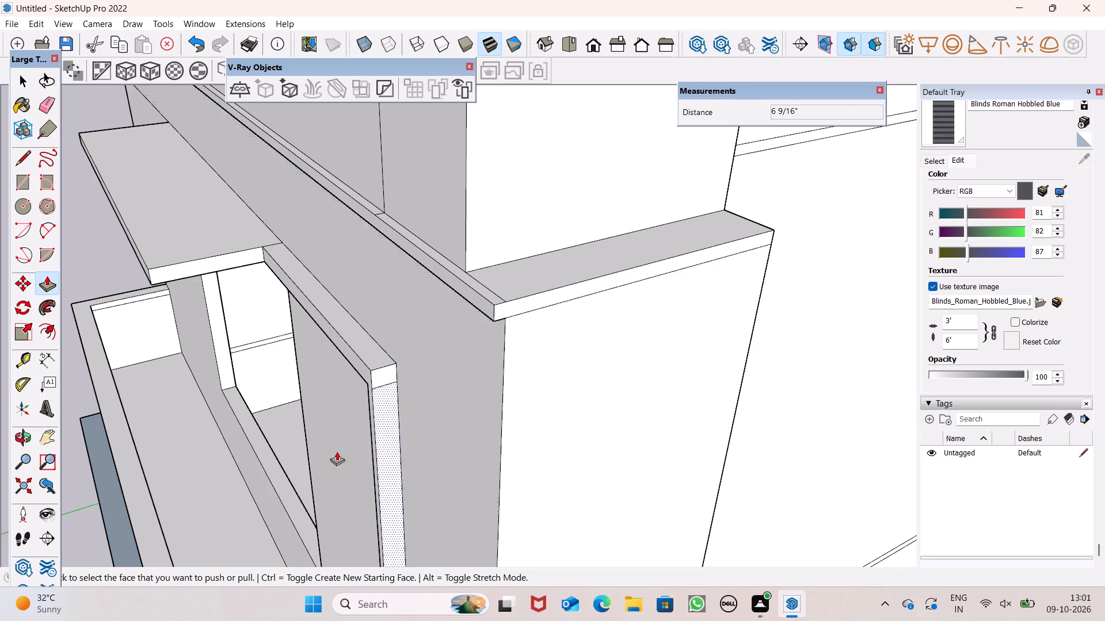
scroll(311, 459, "down", 3)
scroll(410, 382, "down", 2)
scroll(577, 166, "down", 4)
scroll(433, 214, "down", 4)
scroll(415, 219, "up", 1)
scroll(422, 171, "down", 6)
middle_click_drag(657, 307, 356, 202)
scroll(661, 307, "up", 1)
scroll(411, 180, "down", 5)
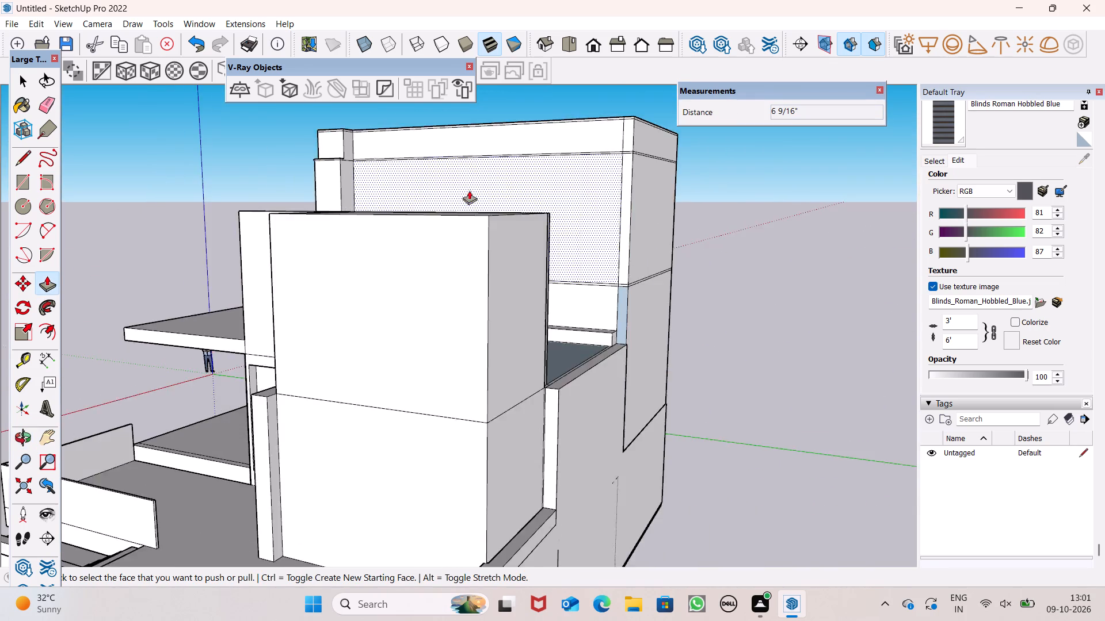
scroll(531, 203, "down", 4)
scroll(523, 229, "up", 1)
middle_click_drag(563, 320, 180, 240)
scroll(458, 204, "down", 5)
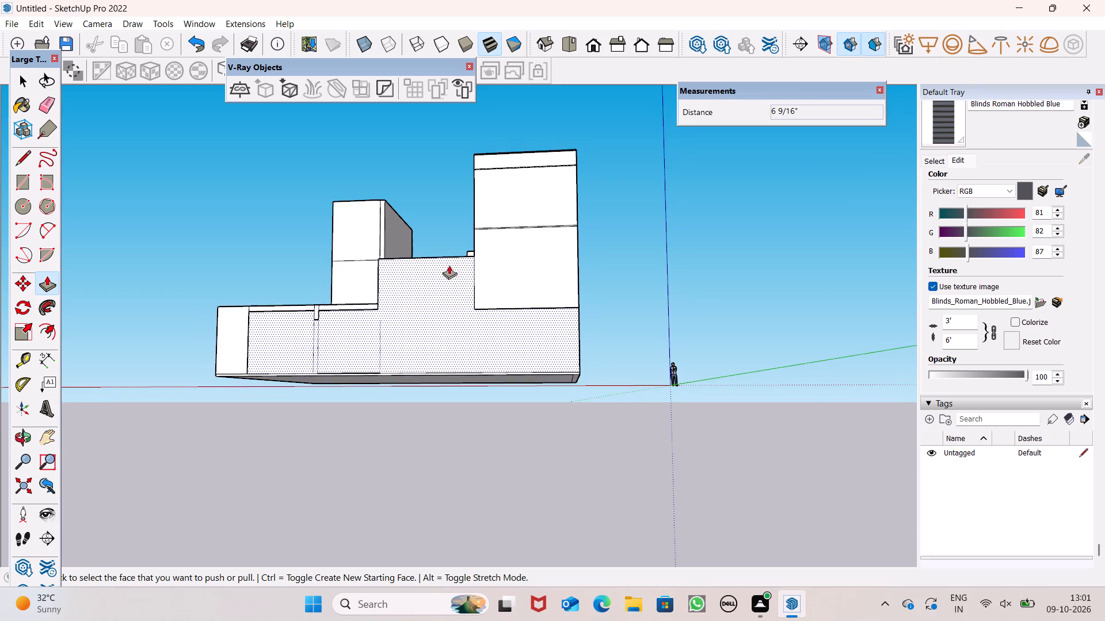
middle_click_drag(494, 290, 363, 317)
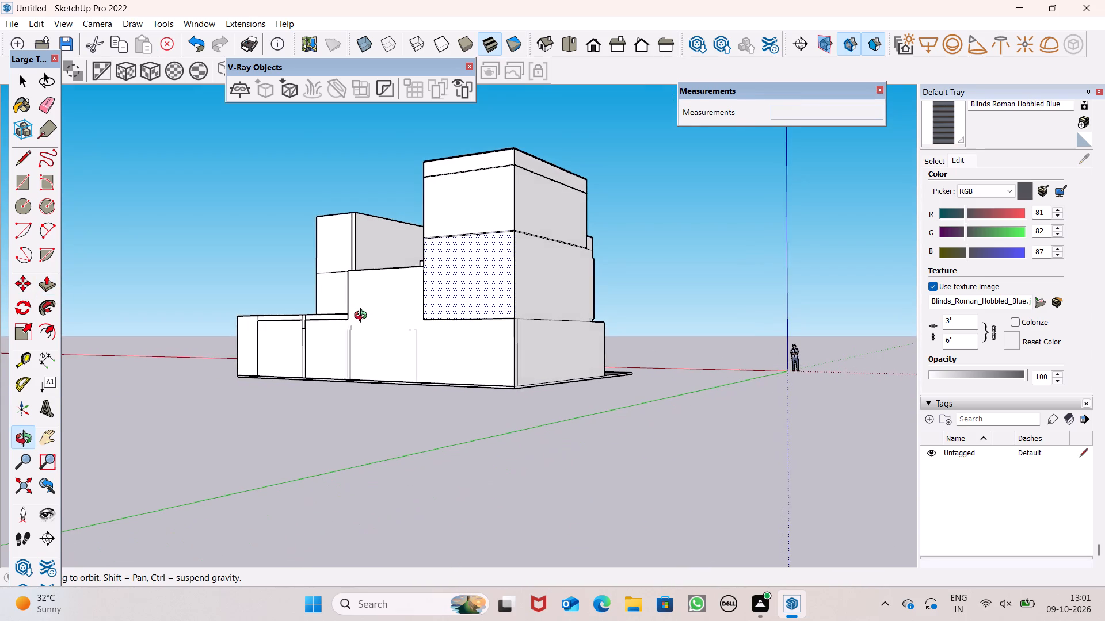
middle_click_drag(363, 317, 361, 394)
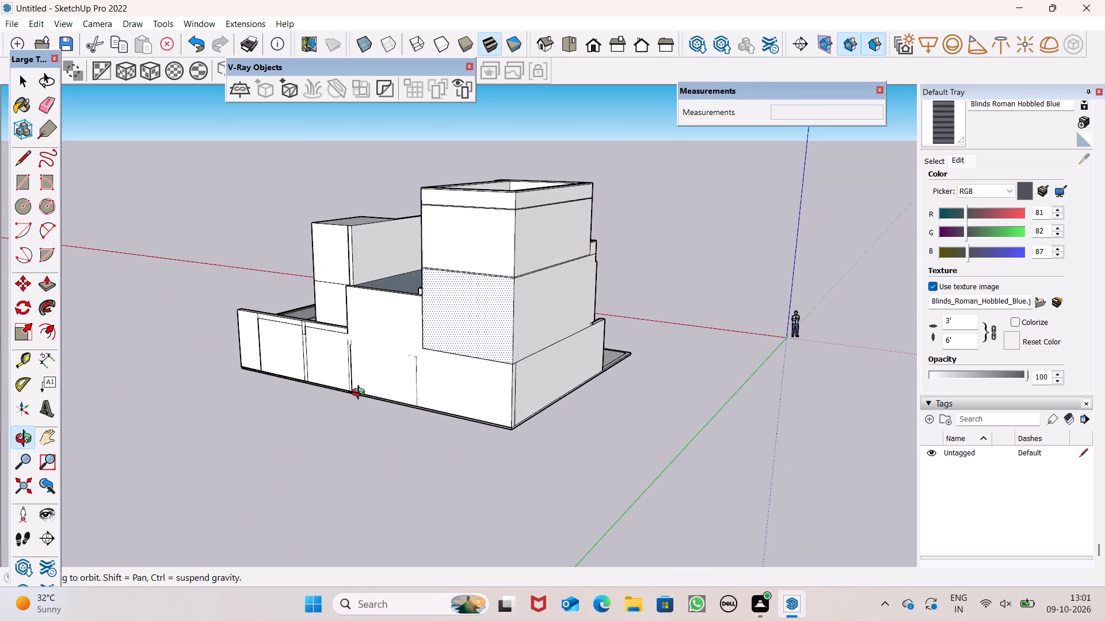
middle_click_drag(361, 394, 369, 394)
scroll(401, 385, "up", 9)
middle_click(378, 384)
scroll(291, 369, "down", 1)
scroll(291, 369, "up", 5)
scroll(285, 372, "down", 1)
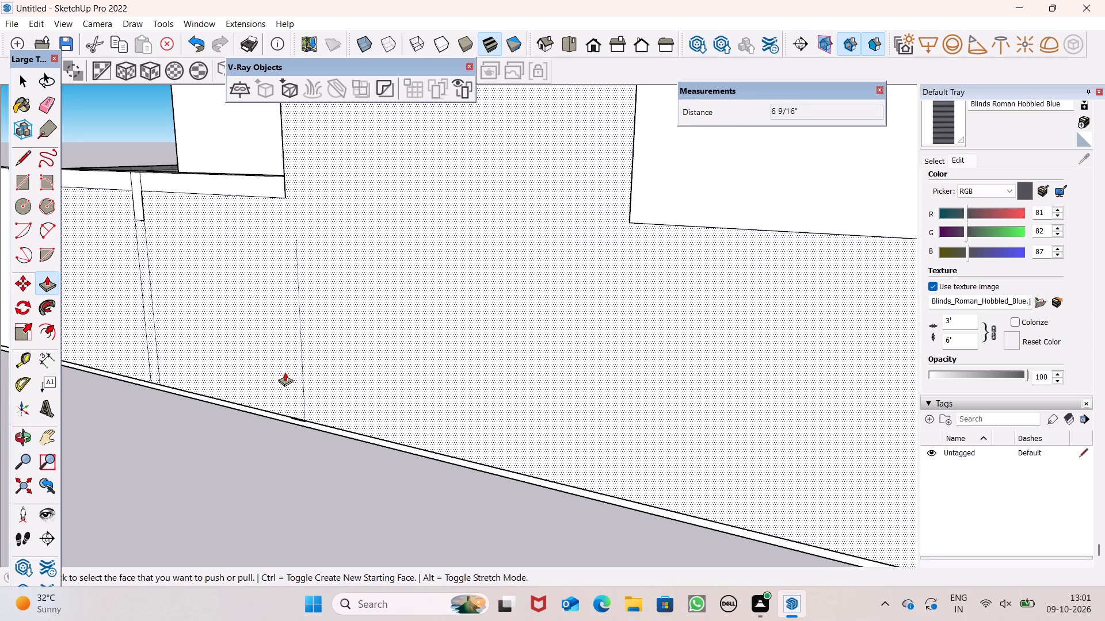
scroll(285, 371, "up", 6)
middle_click(285, 371)
scroll(289, 383, "down", 7)
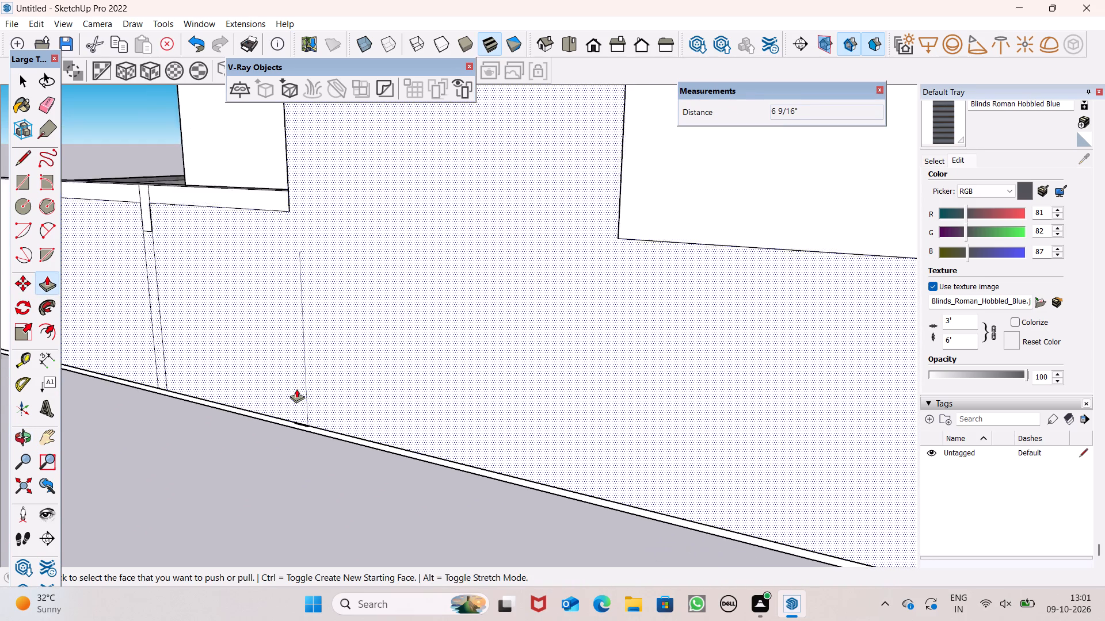
scroll(296, 389, "down", 10)
middle_click_drag(426, 388, 920, 444)
scroll(901, 444, "up", 1)
middle_click_drag(482, 424, 916, 412)
middle_click_drag(540, 377, 804, 431)
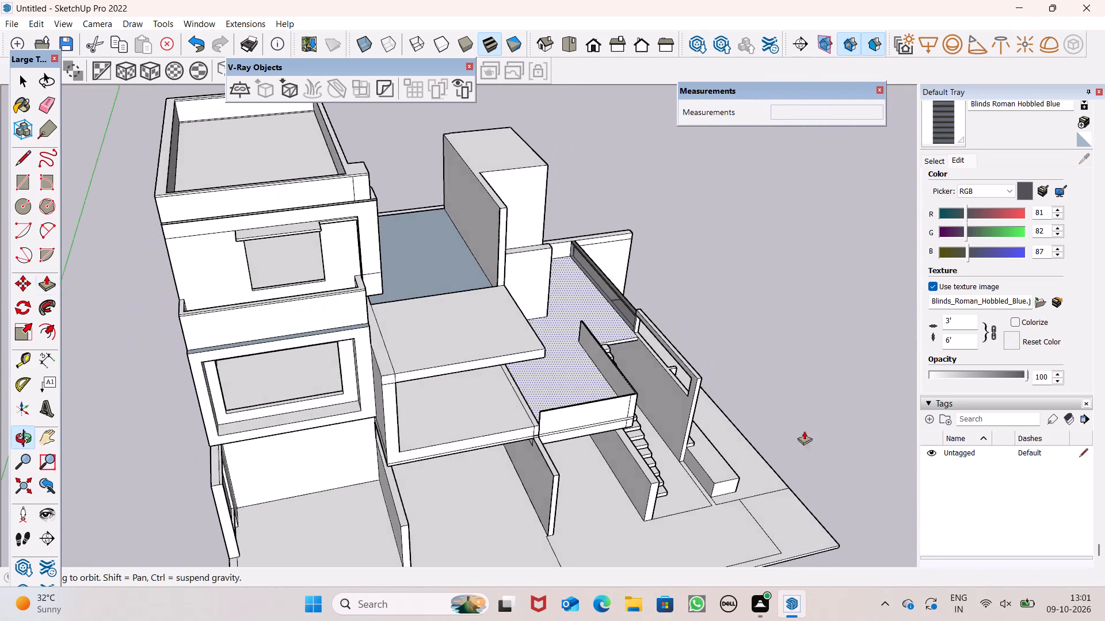
middle_click_drag(804, 431, 822, 444)
key("space")
key("space")
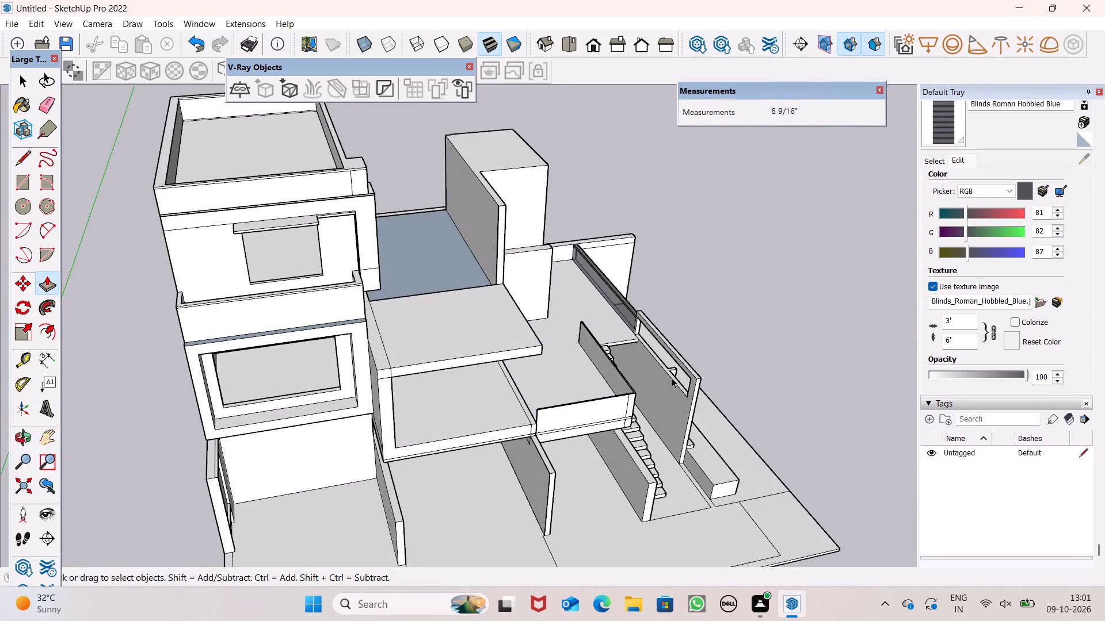
middle_click_drag(677, 352, 607, 344)
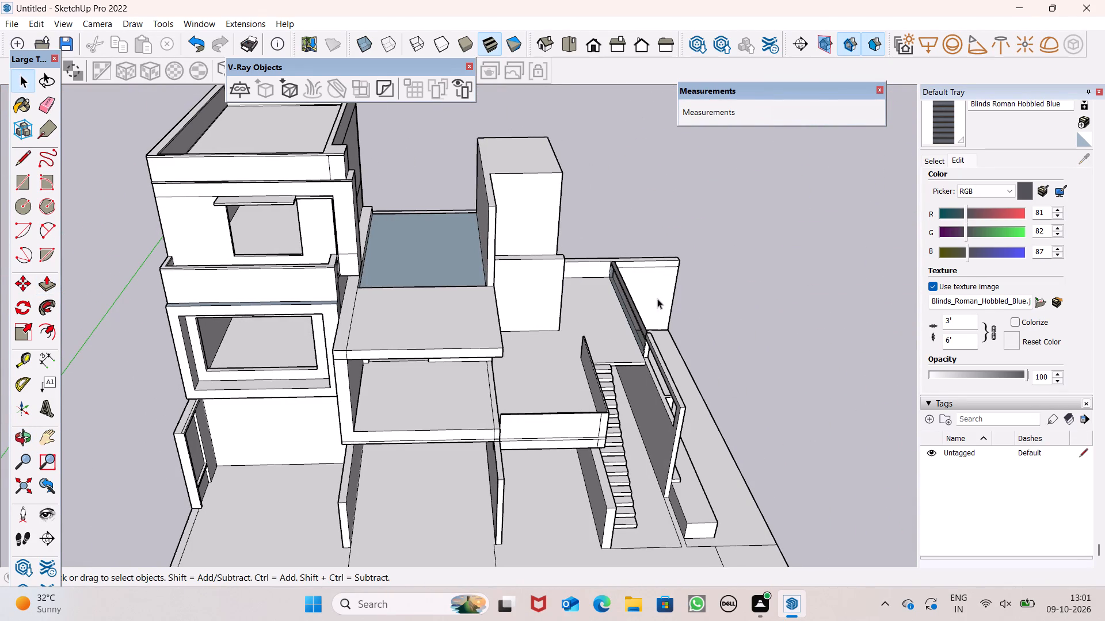
scroll(579, 255, "down", 2)
middle_click_drag(574, 228, 573, 210)
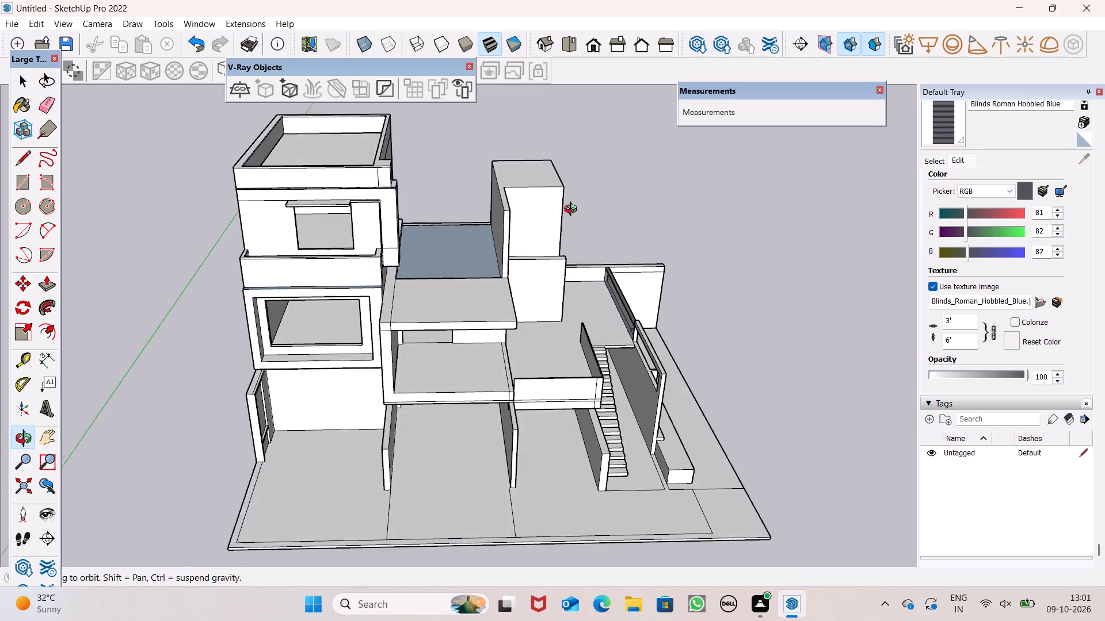
middle_click_drag(573, 210, 566, 154)
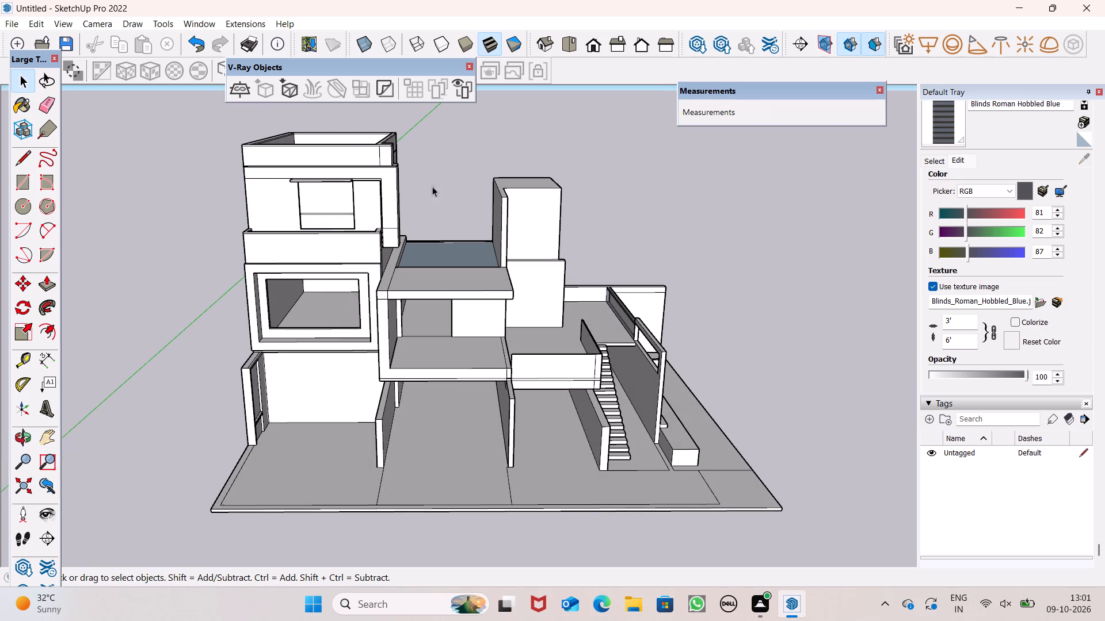
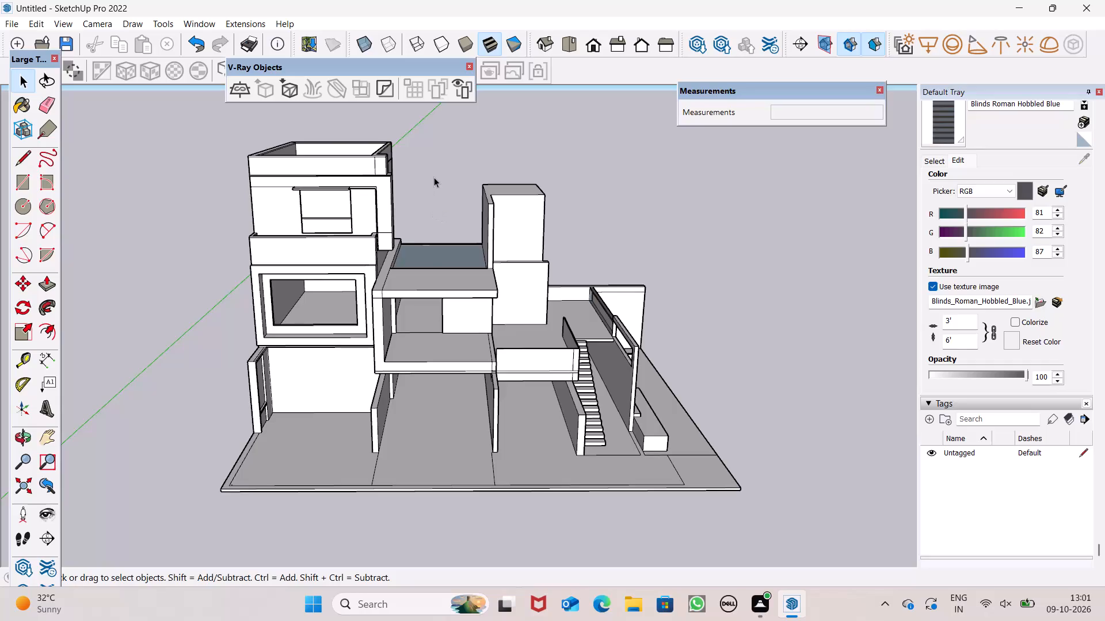
Examine the house's front and upper storey, including the window canopy, corner block and parapet band.
scroll(432, 209, "down", 1)
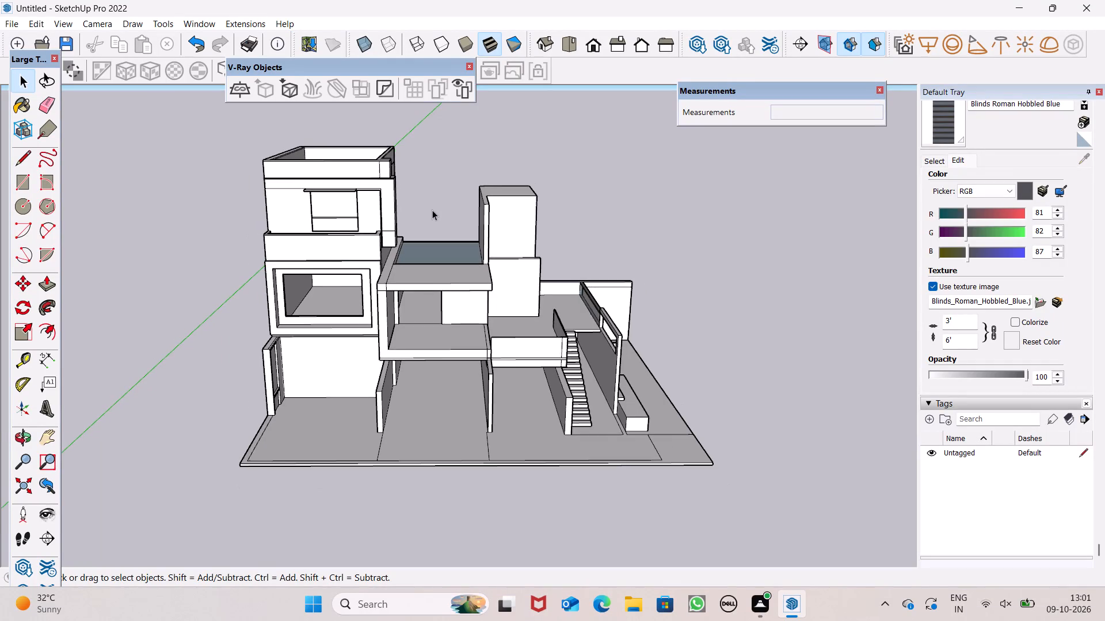
middle_click_drag(431, 212, 440, 272)
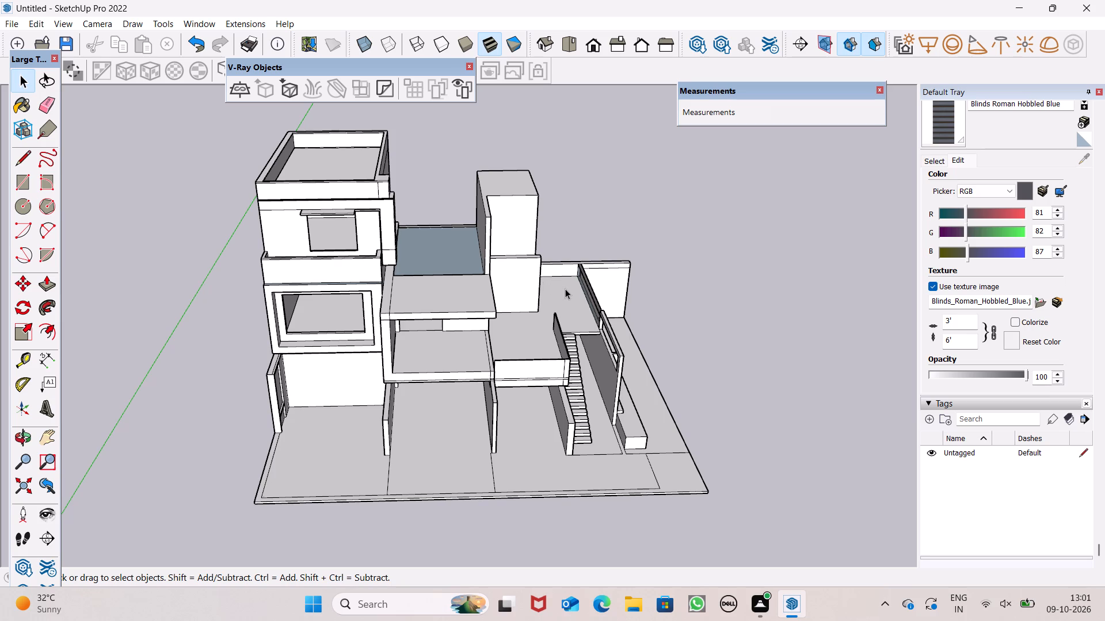
scroll(571, 278, "up", 1)
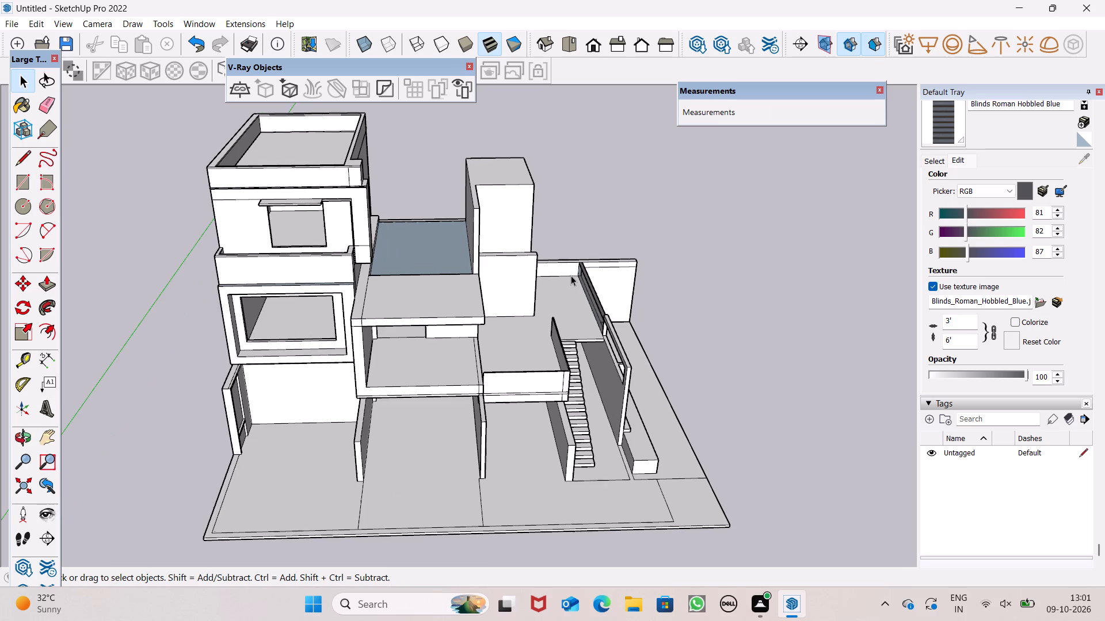
scroll(486, 224, "up", 2)
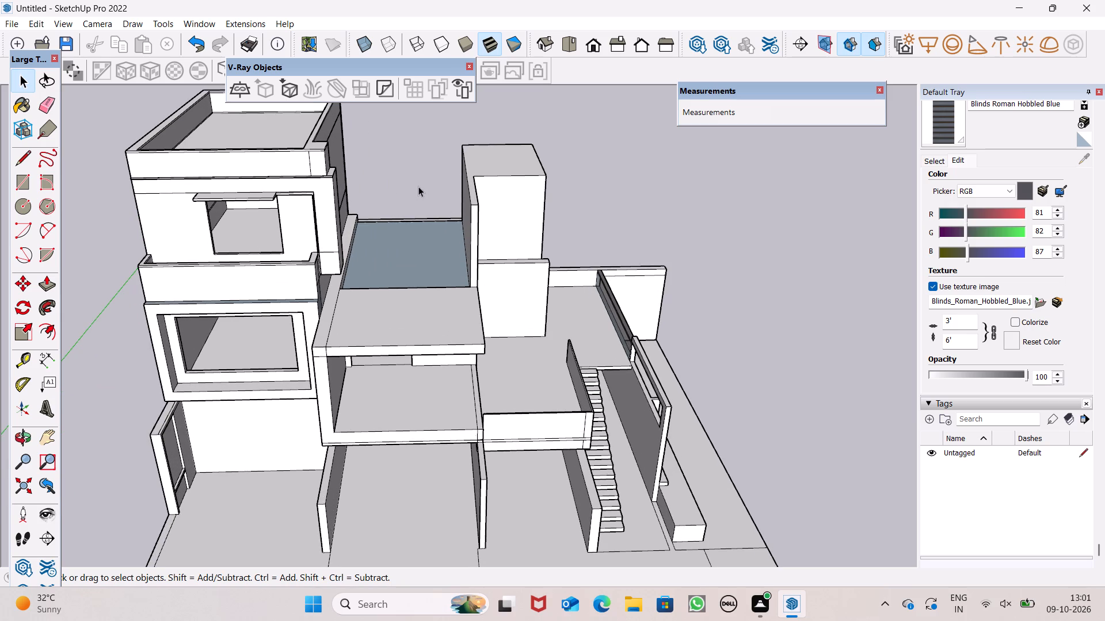
scroll(418, 186, "down", 2)
scroll(377, 204, "up", 3)
middle_click_drag(368, 213, 361, 193)
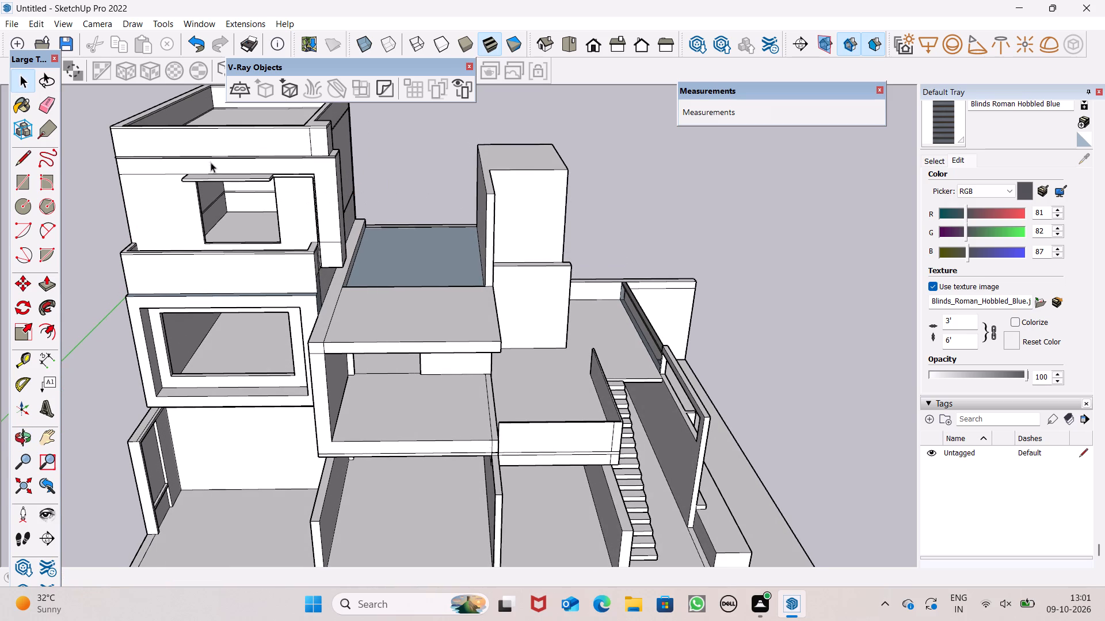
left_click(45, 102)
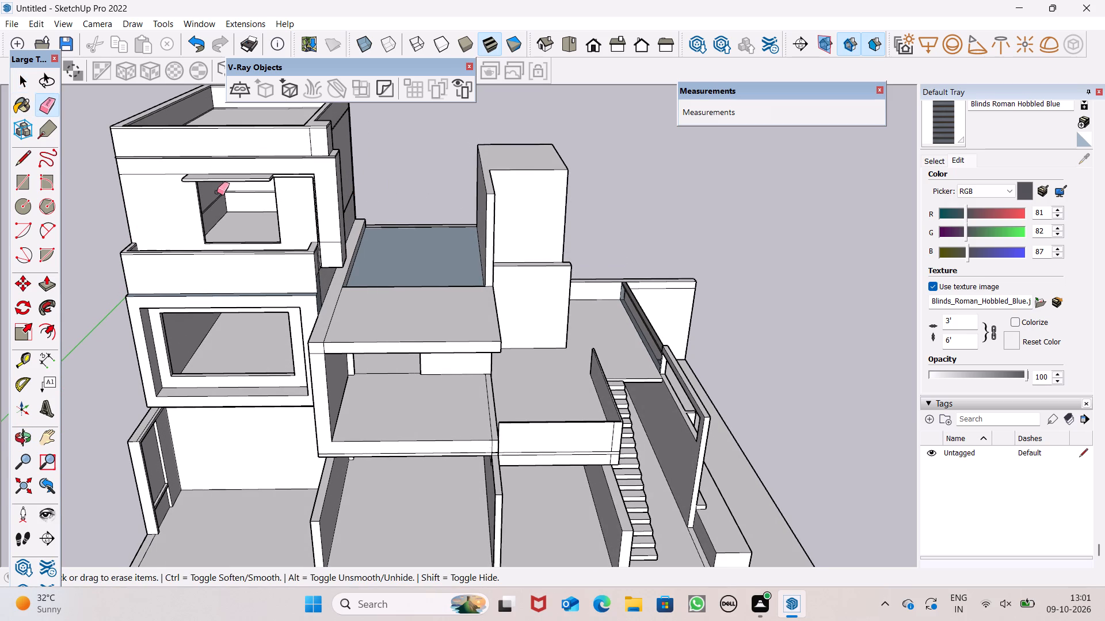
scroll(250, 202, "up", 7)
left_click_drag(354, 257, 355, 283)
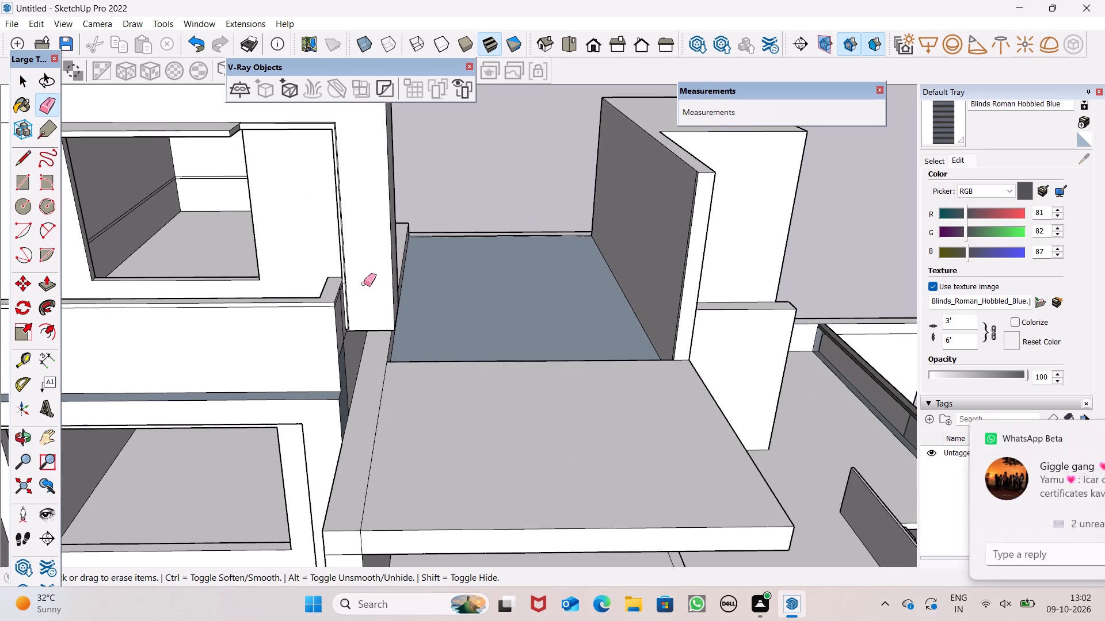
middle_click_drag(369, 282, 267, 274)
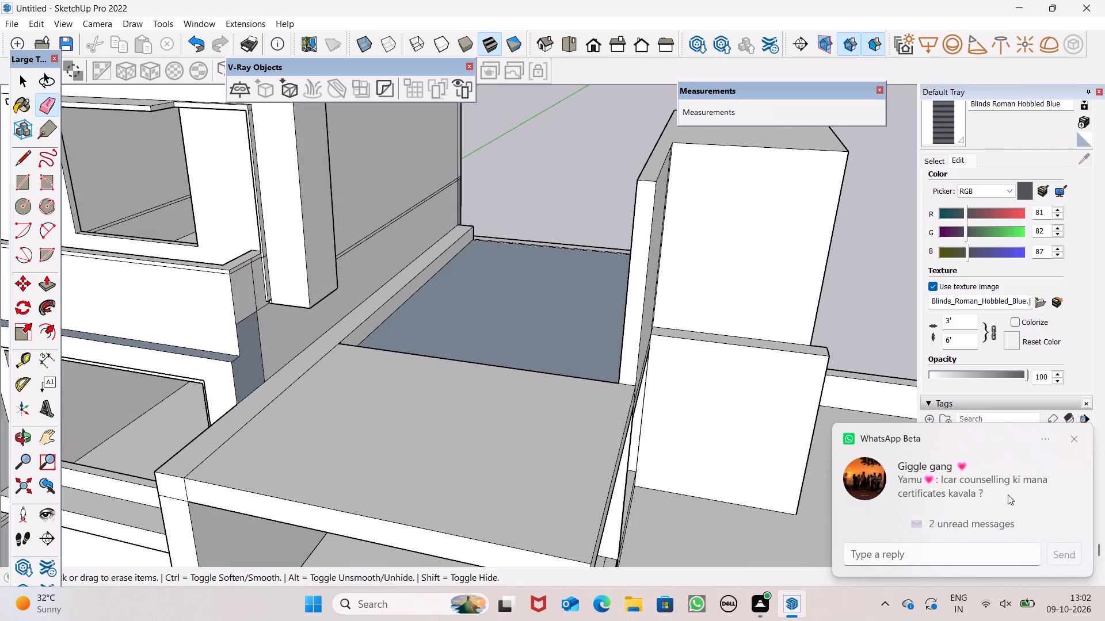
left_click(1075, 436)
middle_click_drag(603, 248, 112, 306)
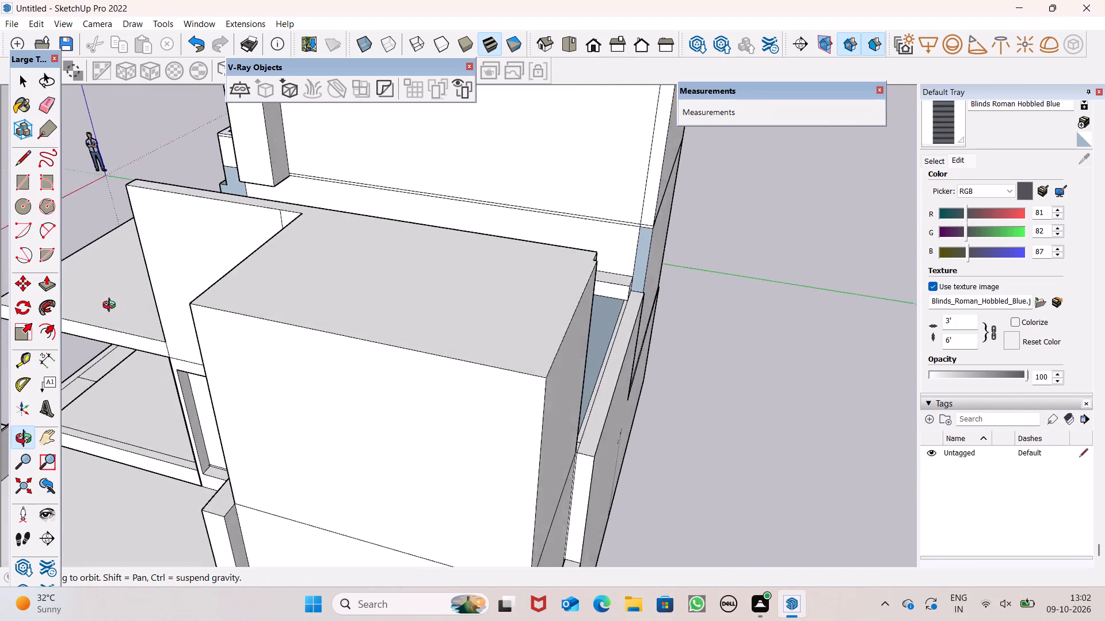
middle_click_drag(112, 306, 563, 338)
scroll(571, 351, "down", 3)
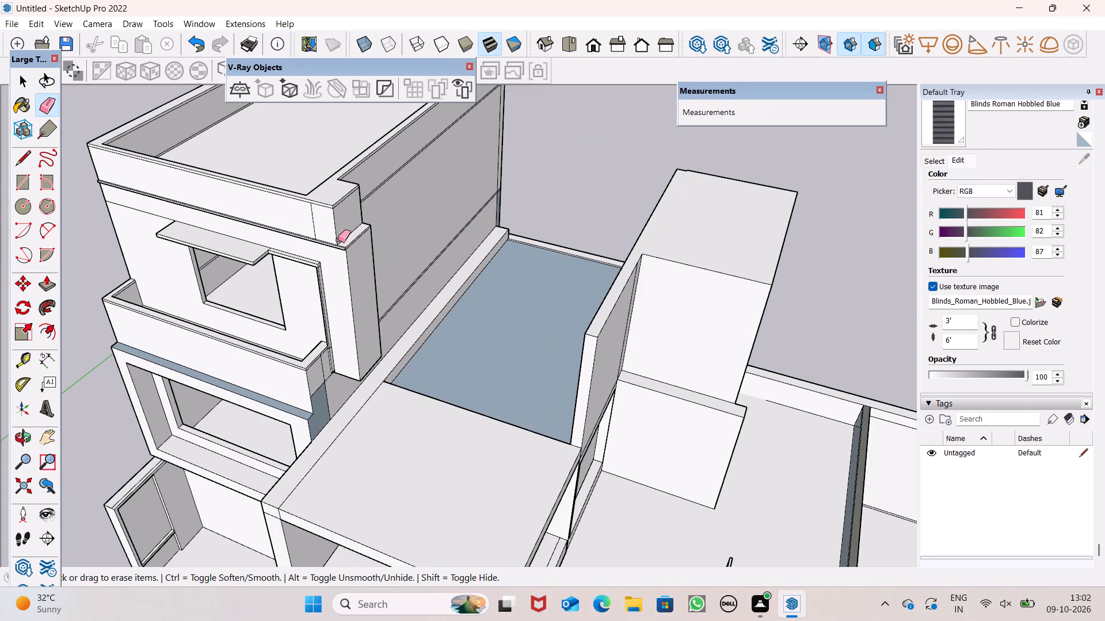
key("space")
Examine the whole house from the front, side and above, including the terrace, lower slabs and staircase.
scroll(321, 279, "down", 1)
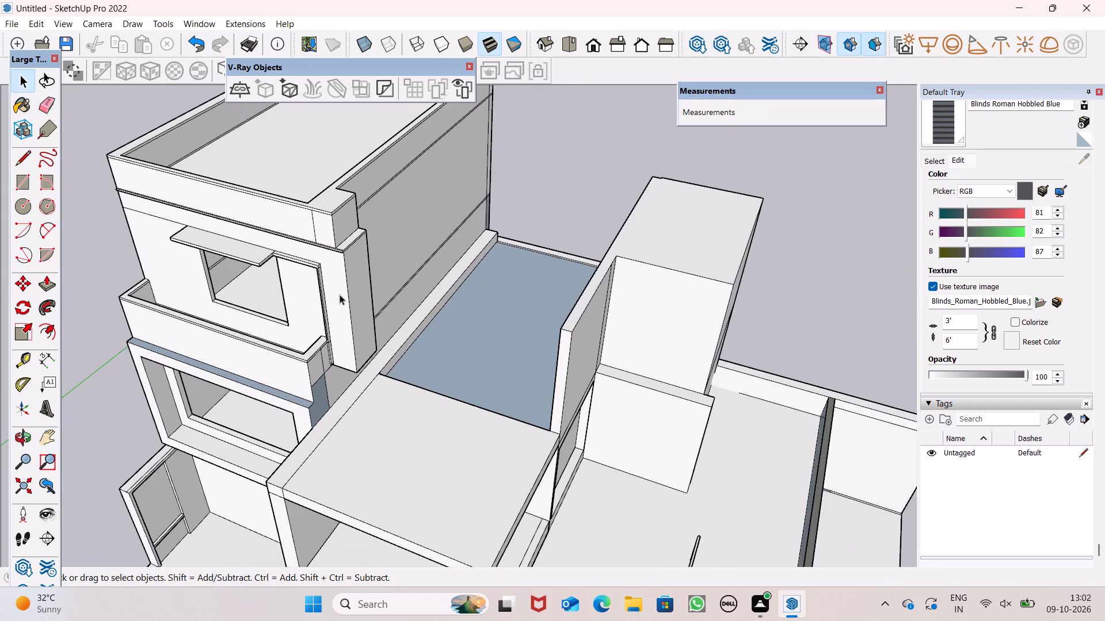
middle_click_drag(359, 285, 437, 216)
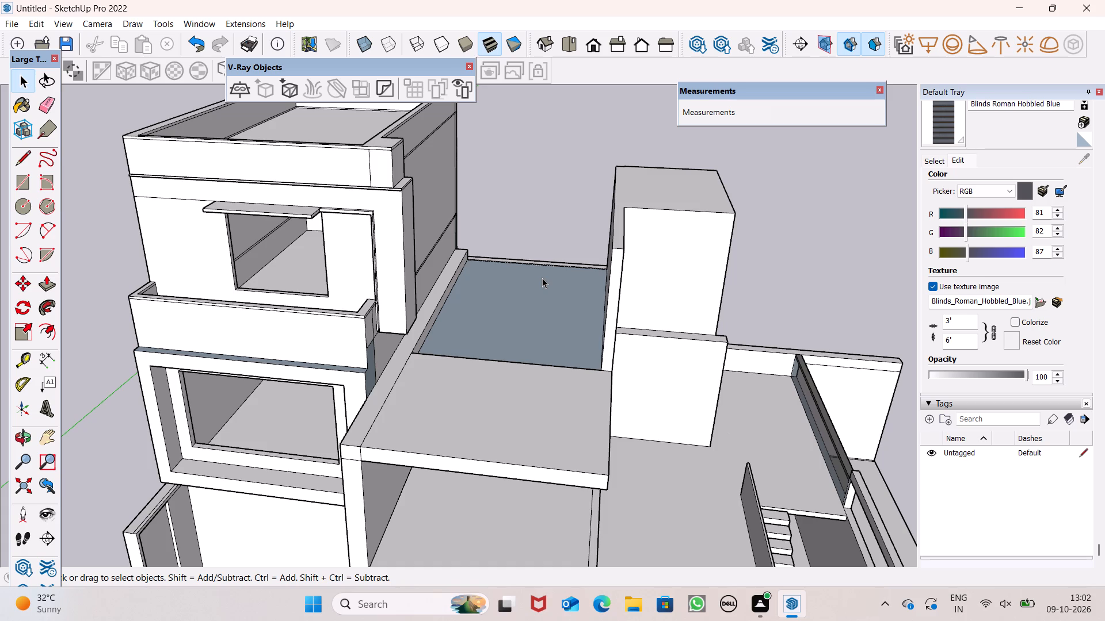
scroll(407, 294, "down", 3)
scroll(360, 268, "up", 1)
scroll(327, 193, "down", 4)
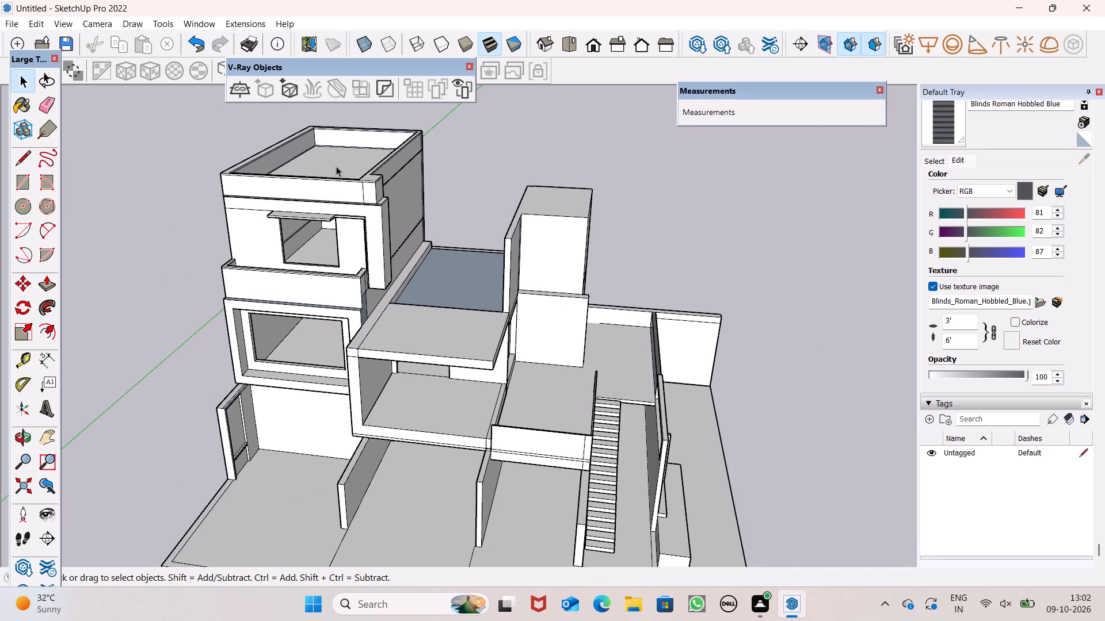
scroll(349, 330, "down", 1)
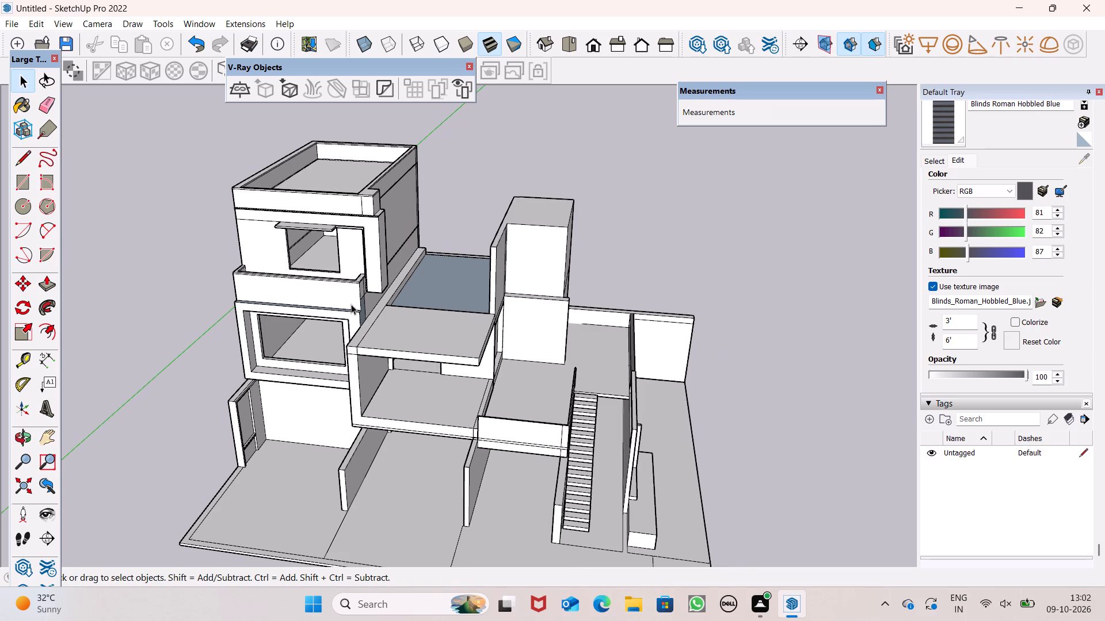
scroll(397, 338, "down", 1)
middle_click_drag(399, 338, 187, 285)
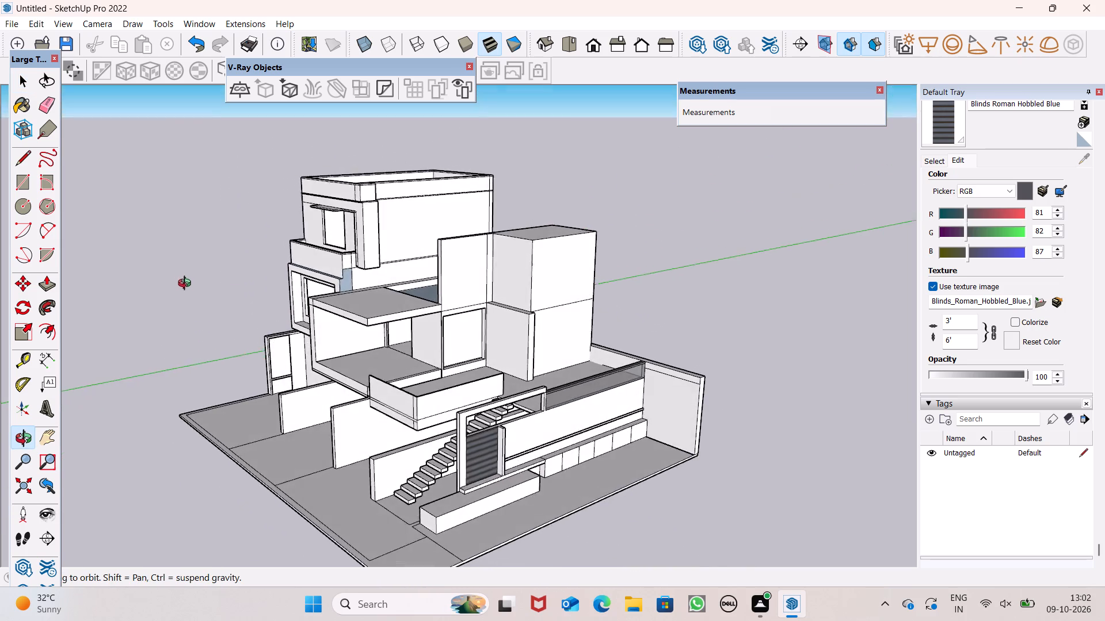
middle_click_drag(187, 285, 467, 378)
scroll(482, 355, "down", 3)
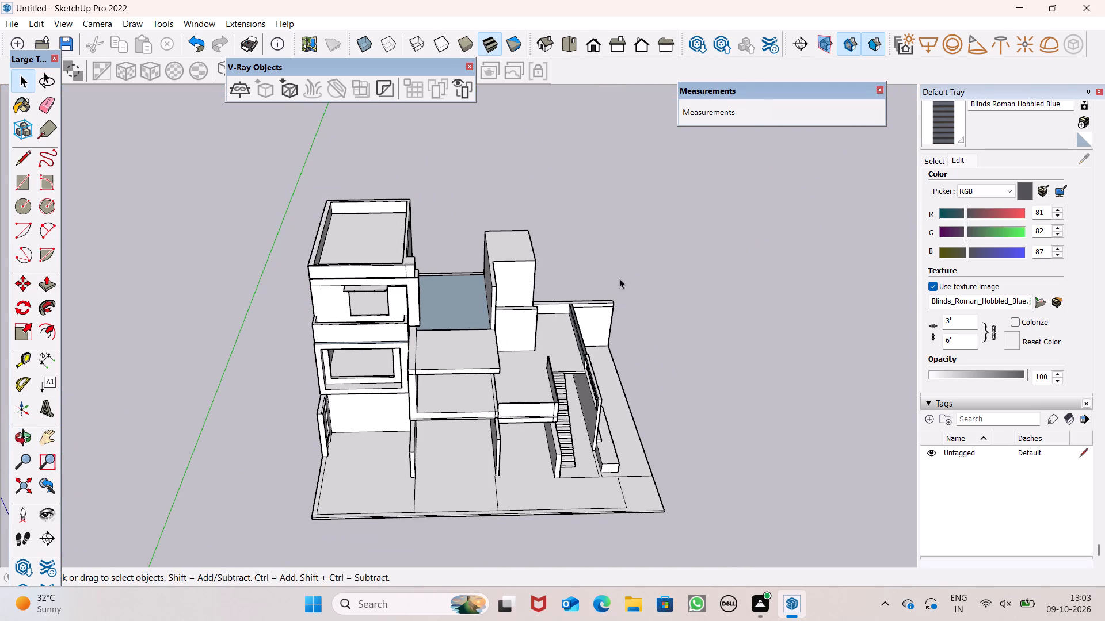
scroll(527, 255, "down", 1)
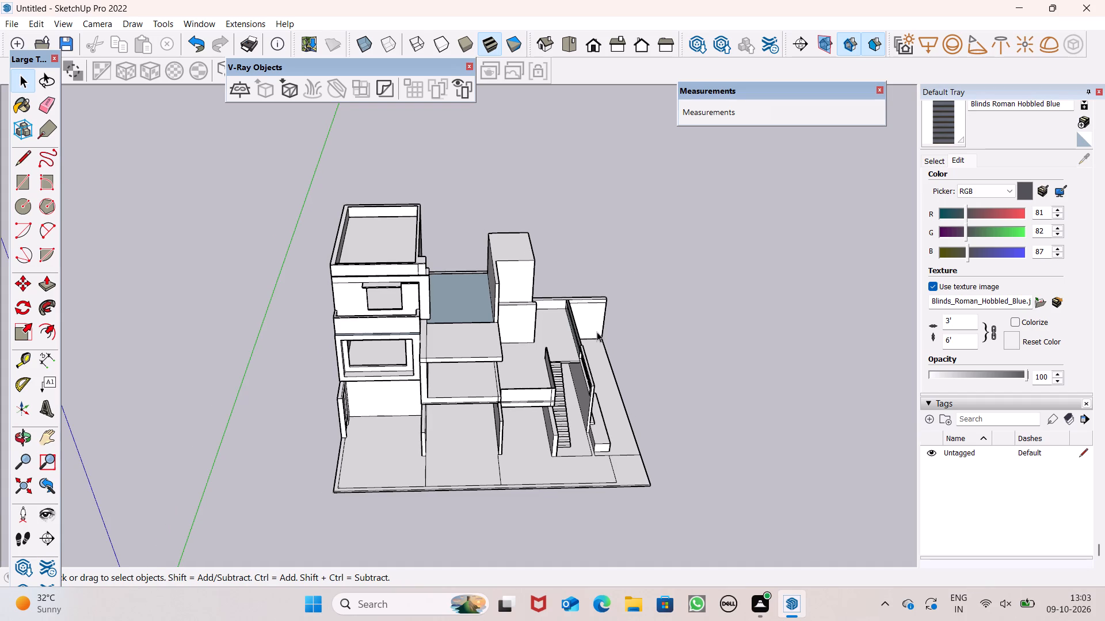
scroll(524, 398, "up", 7)
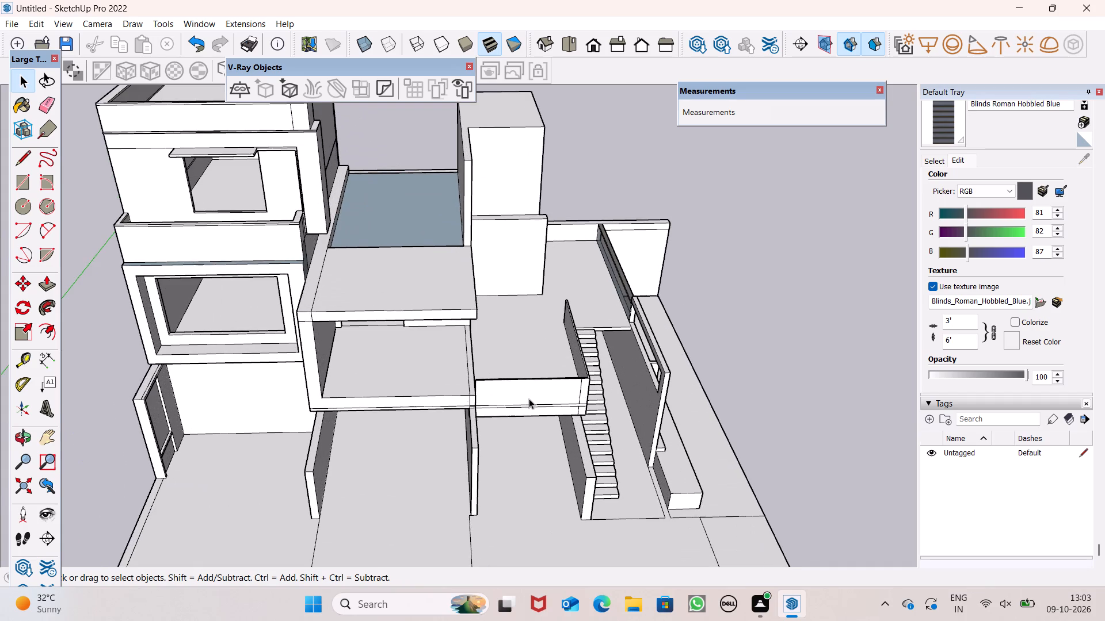
scroll(514, 318, "down", 1)
scroll(508, 397, "up", 1)
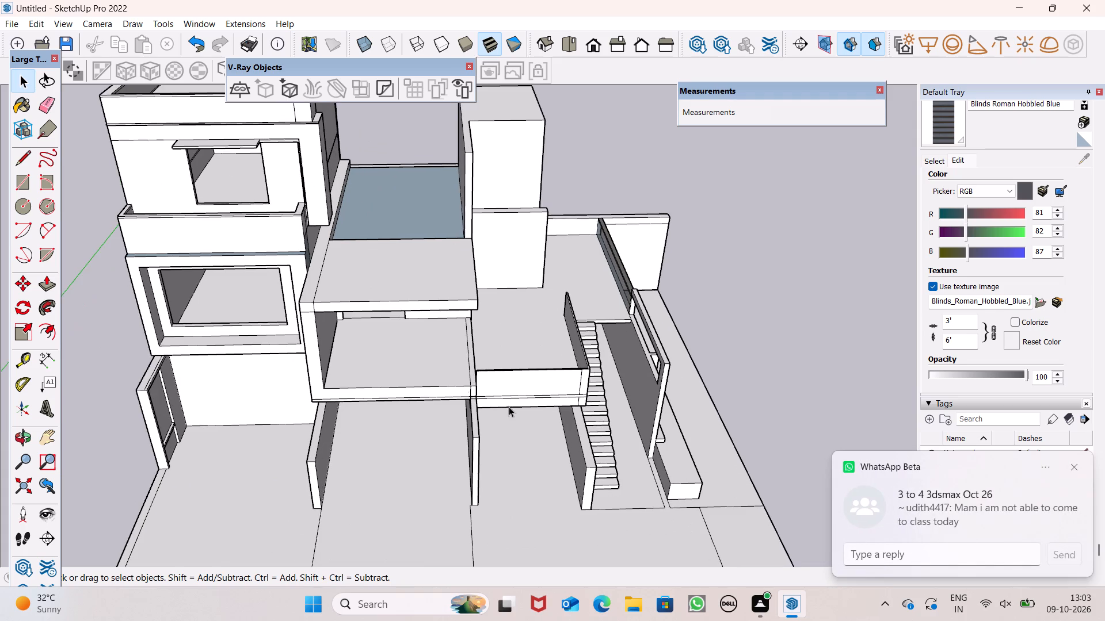
middle_click_drag(509, 407, 474, 391)
scroll(509, 407, "up", 1)
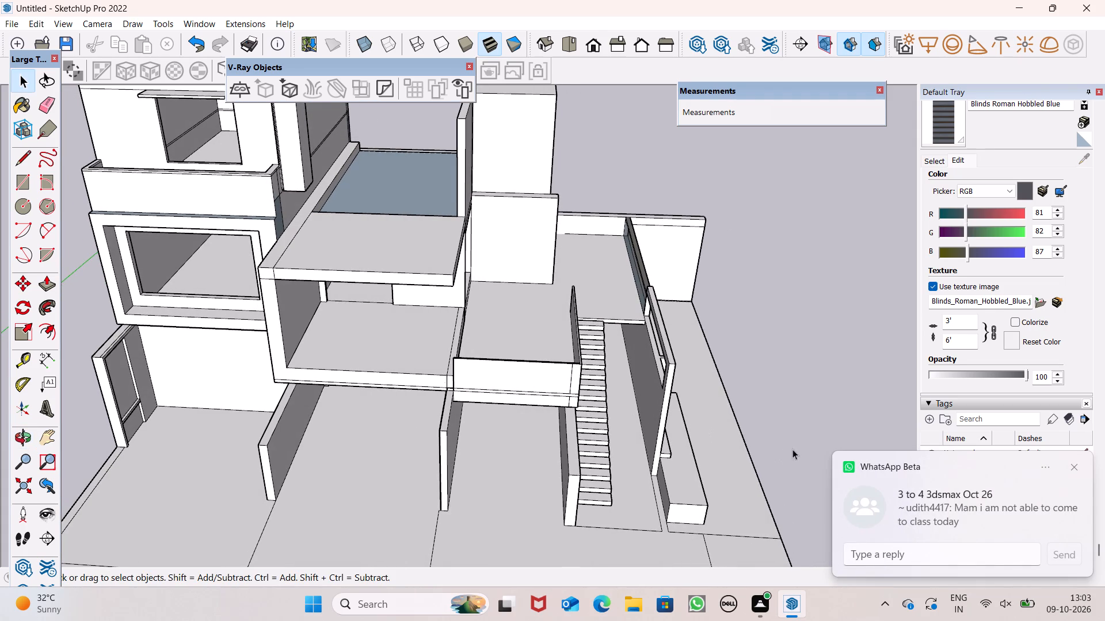
left_click(1071, 463)
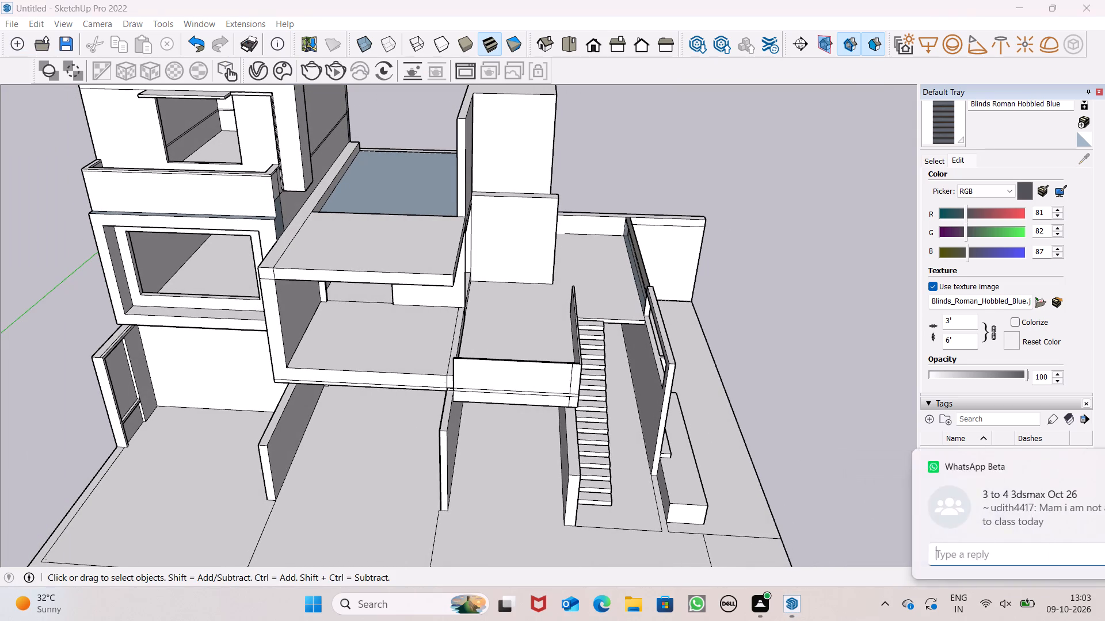
scroll(688, 356, "down", 6)
middle_click_drag(620, 352, 569, 358)
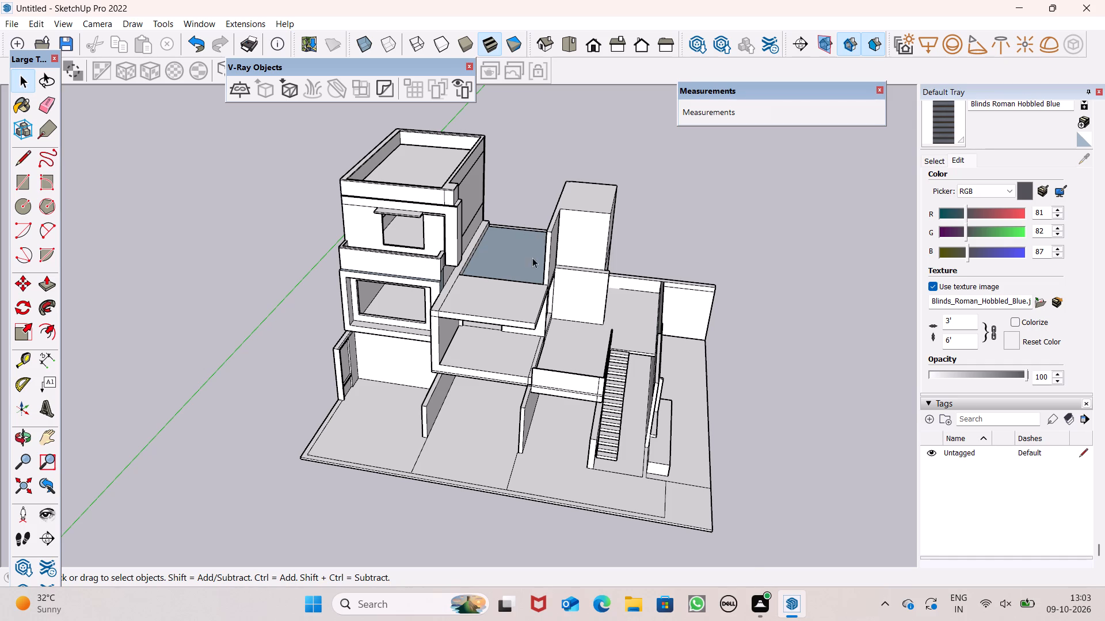
Examine the upper storey's roof recess, parapet walls and corner block from above and from the front.
scroll(532, 259, "down", 6)
scroll(485, 210, "up", 12)
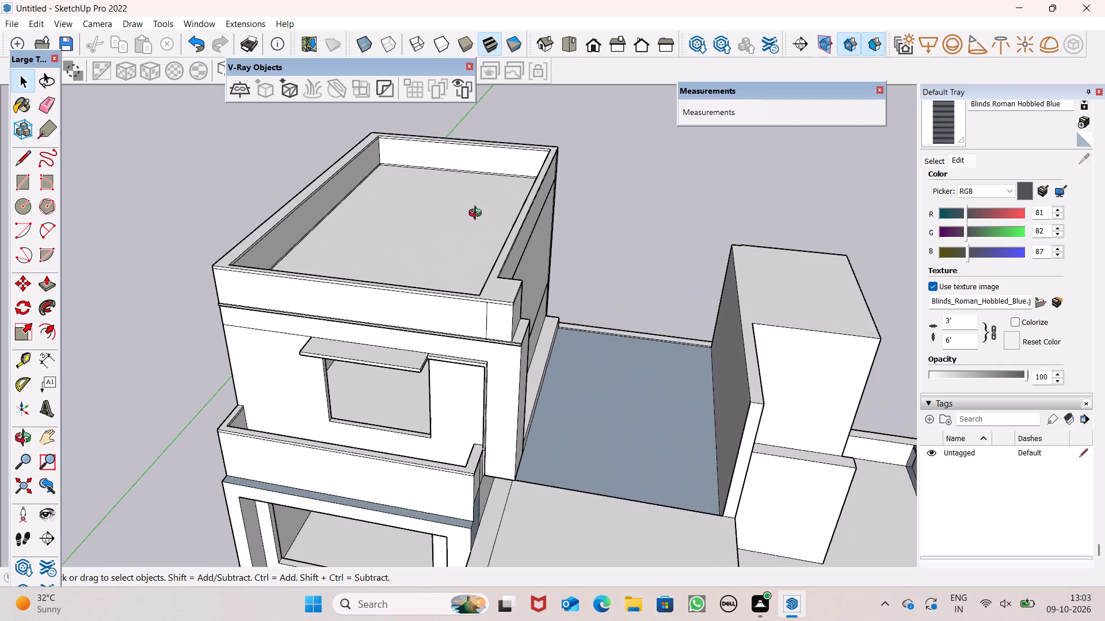
scroll(478, 214, "up", 1)
middle_click_drag(478, 214, 497, 171)
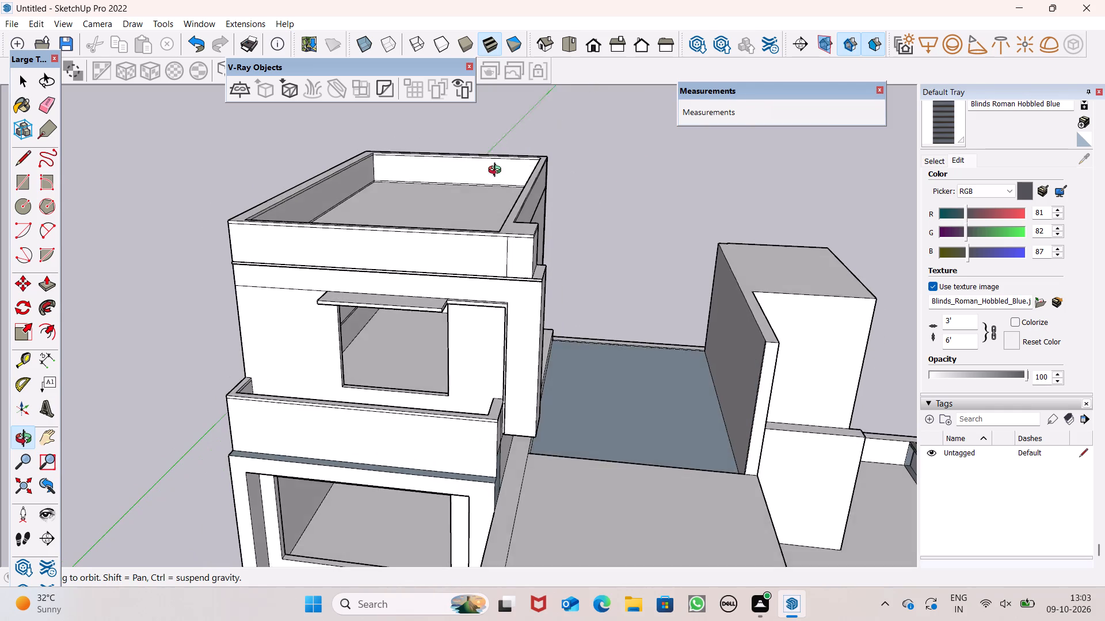
middle_click_drag(497, 171, 505, 197)
scroll(458, 240, "up", 1)
scroll(458, 240, "down", 1)
scroll(458, 240, "up", 2)
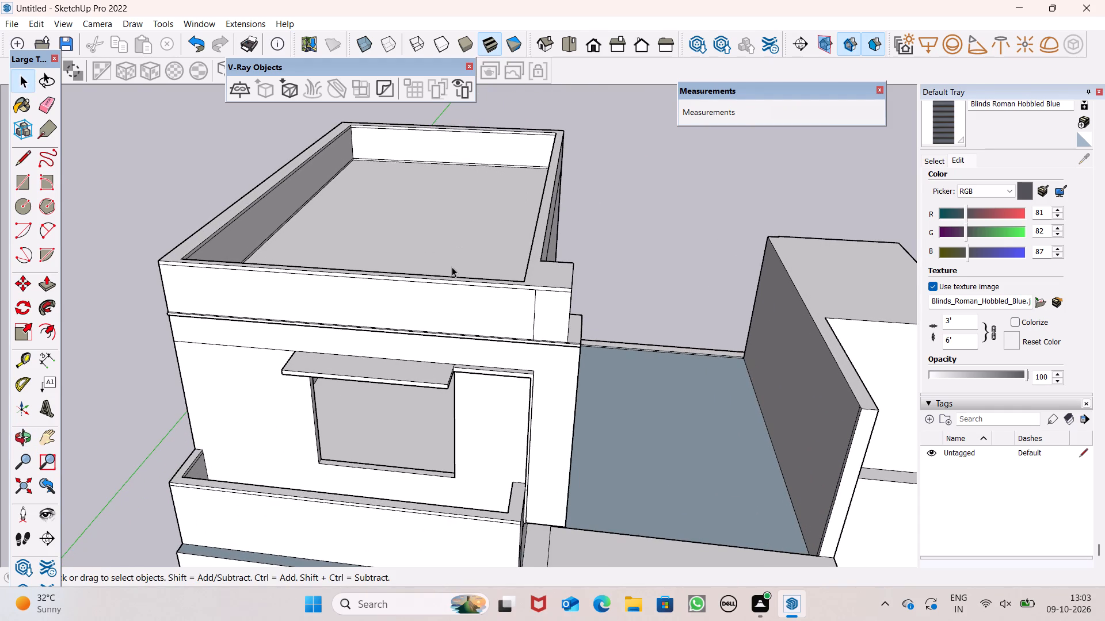
middle_click_drag(452, 267, 345, 363)
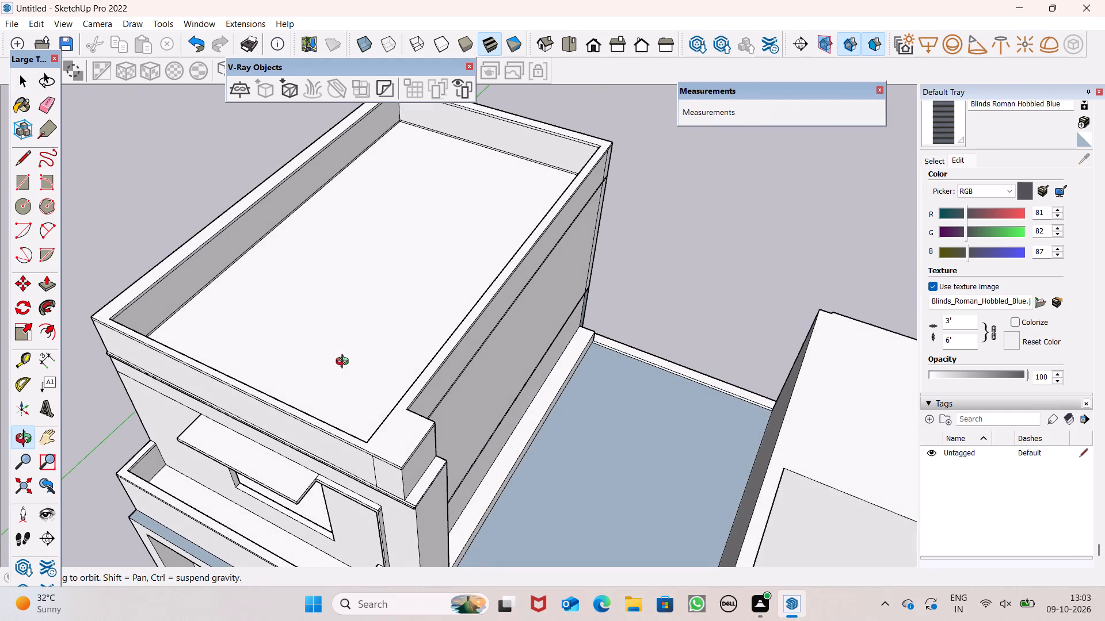
middle_click_drag(345, 363, 344, 366)
scroll(279, 384, "up", 1)
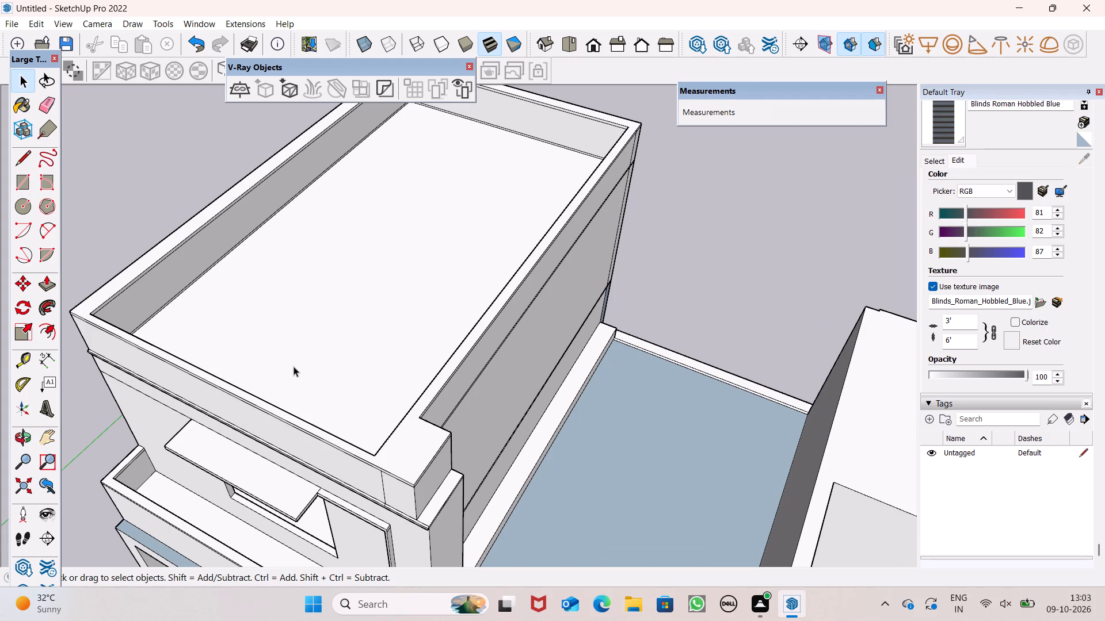
scroll(326, 316, "down", 3)
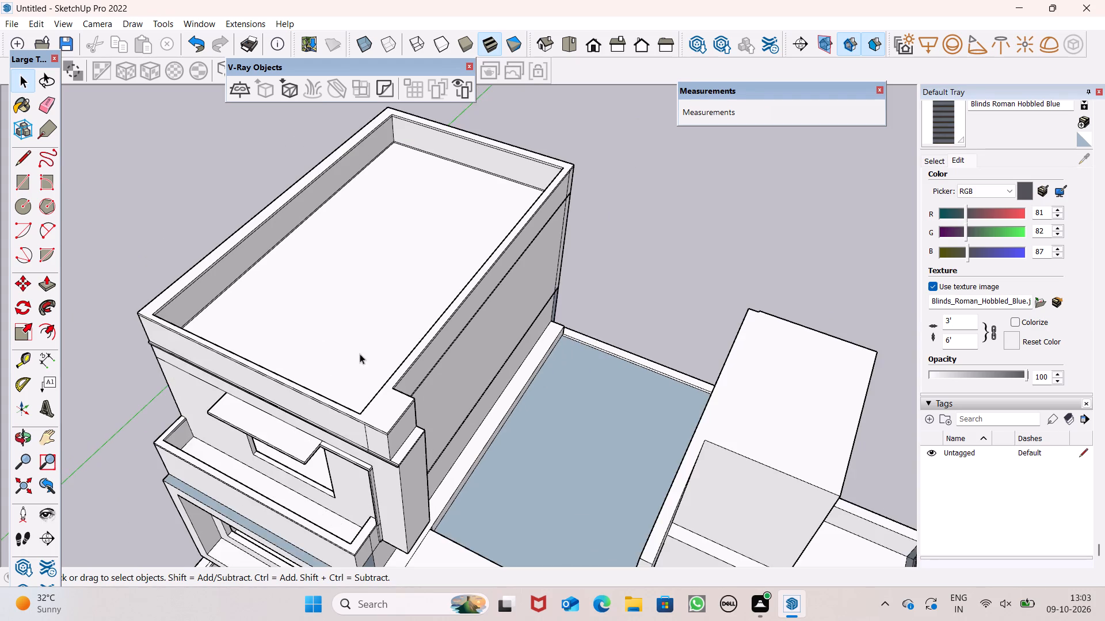
middle_click_drag(360, 352, 502, 195)
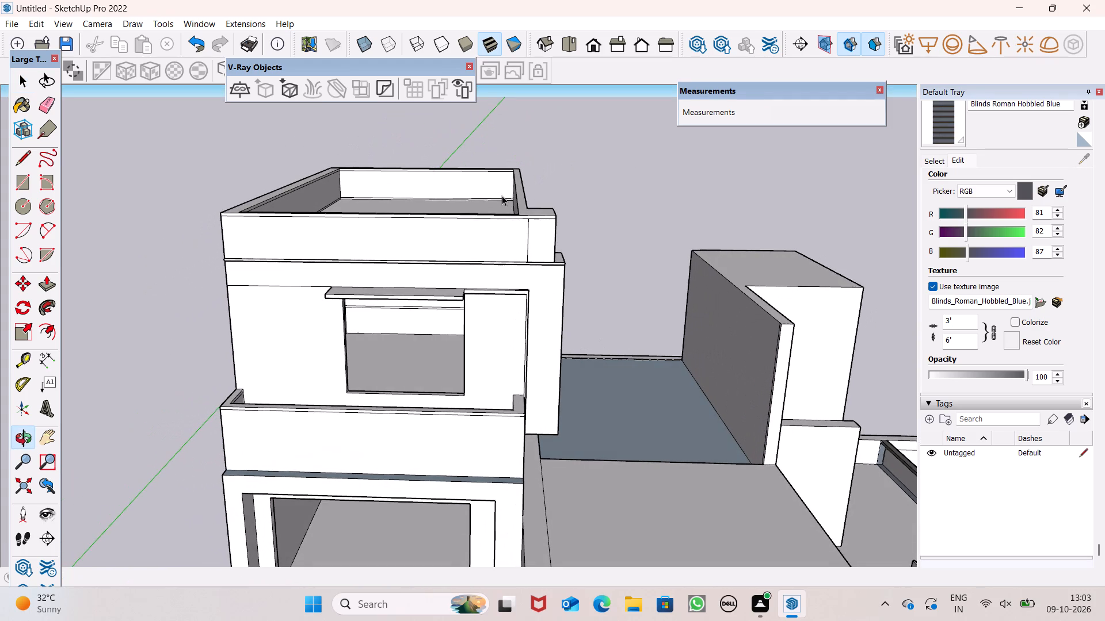
middle_click_drag(529, 283, 527, 260)
scroll(527, 260, "up", 1)
scroll(470, 258, "up", 3)
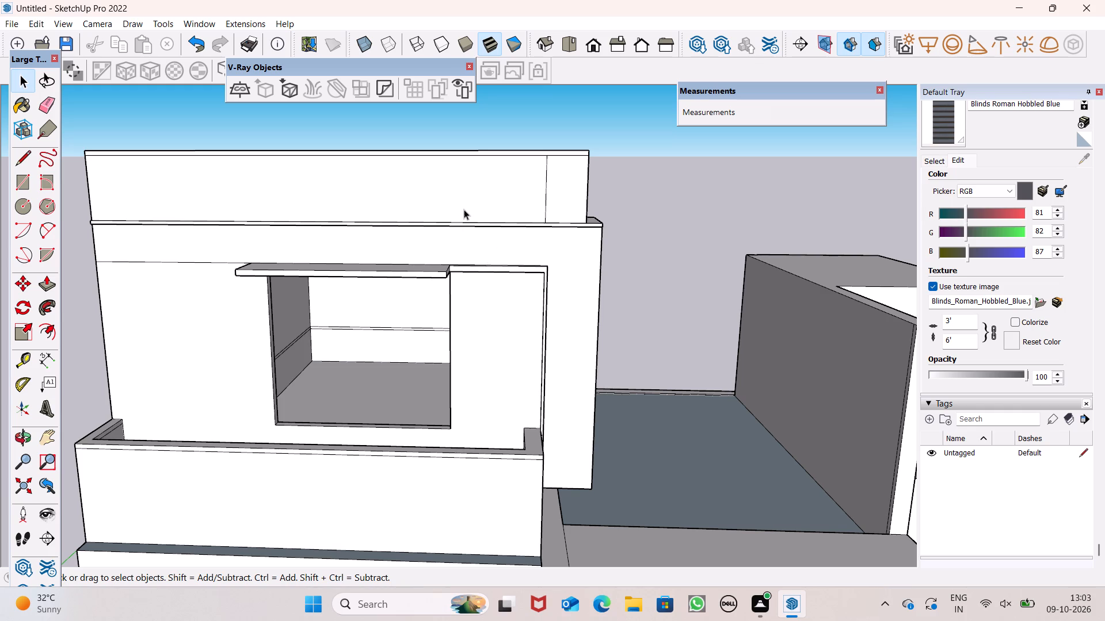
Push a new starting face from the roof parapet's top down about 2' 1/8" to mark an edge line around the parapet.
scroll(470, 200, "down", 2)
middle_click_drag(473, 194, 446, 321)
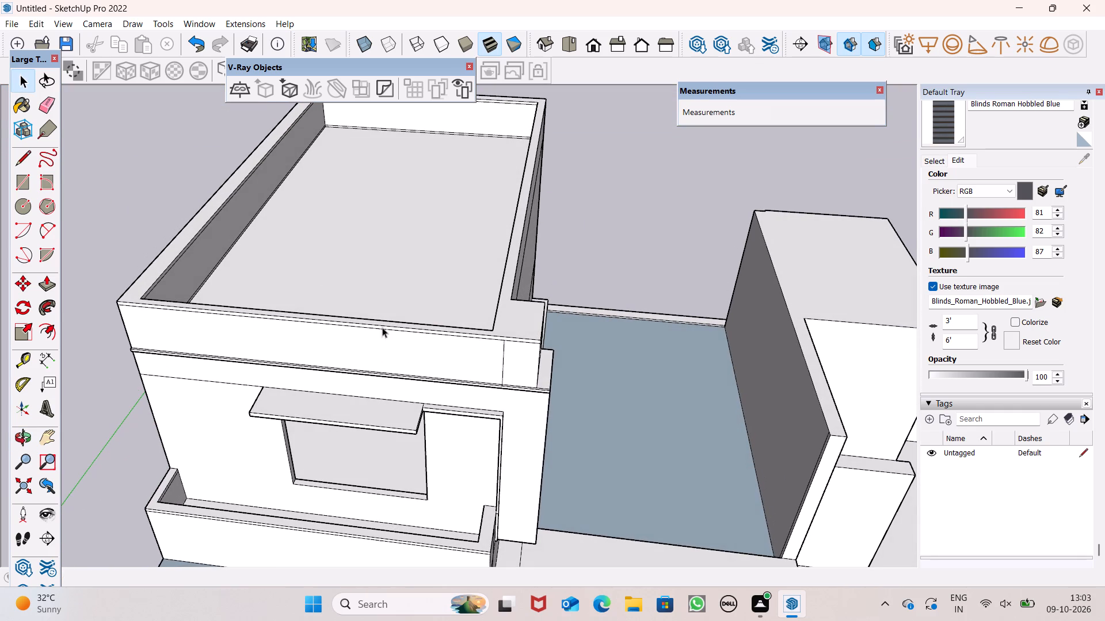
left_click(45, 278)
scroll(245, 339, "up", 5)
left_click_drag(294, 300, 295, 309)
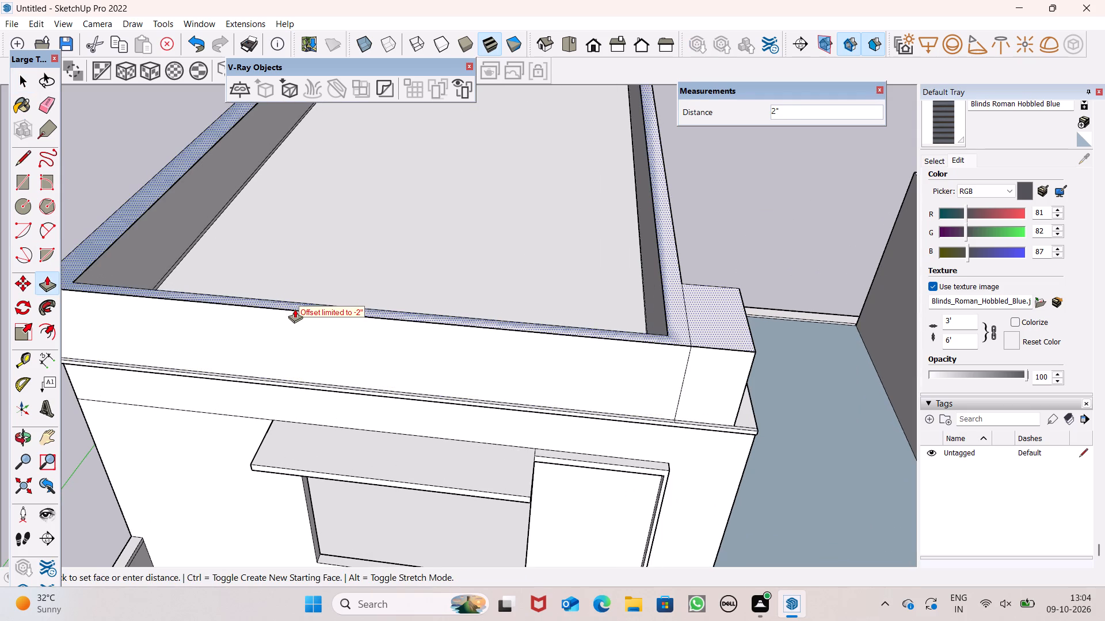
left_click_drag(295, 309, 290, 321)
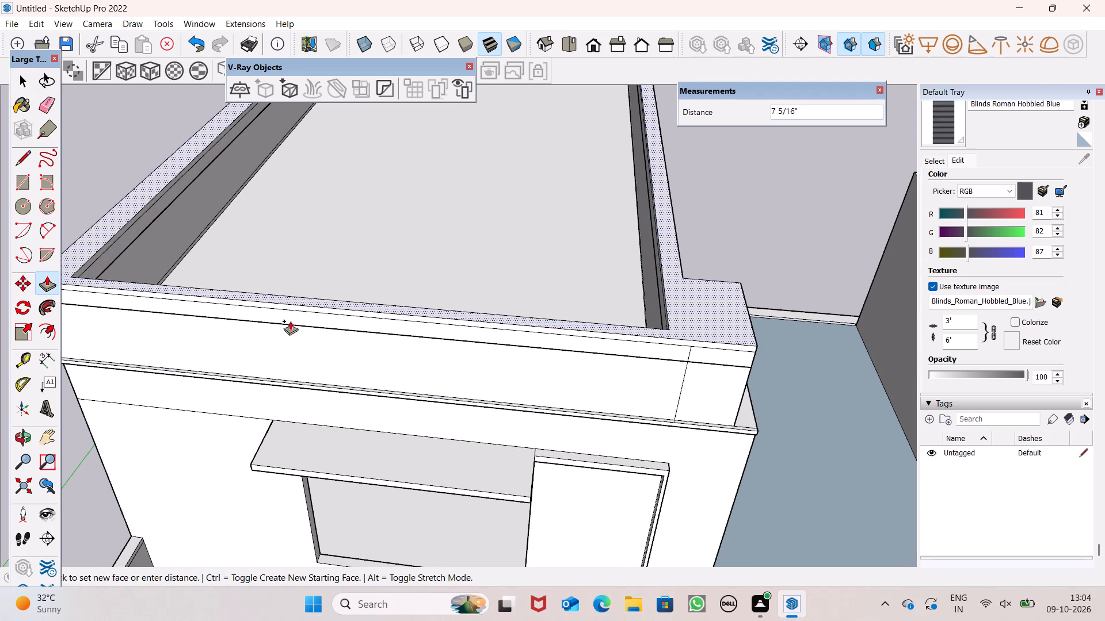
left_click_drag(290, 321, 285, 330)
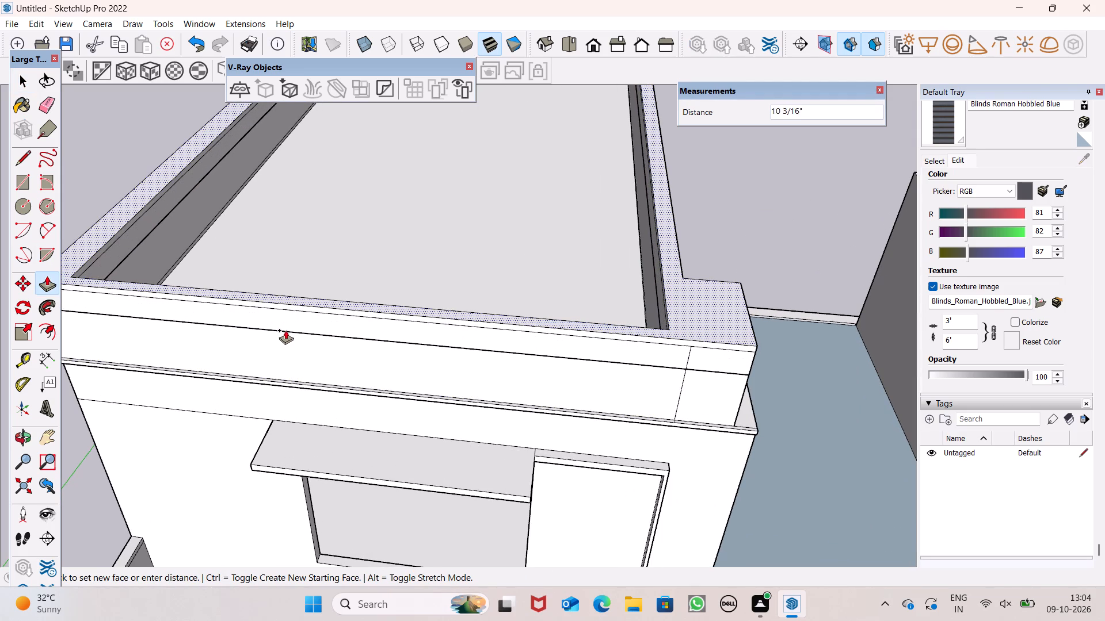
left_click_drag(285, 330, 281, 361)
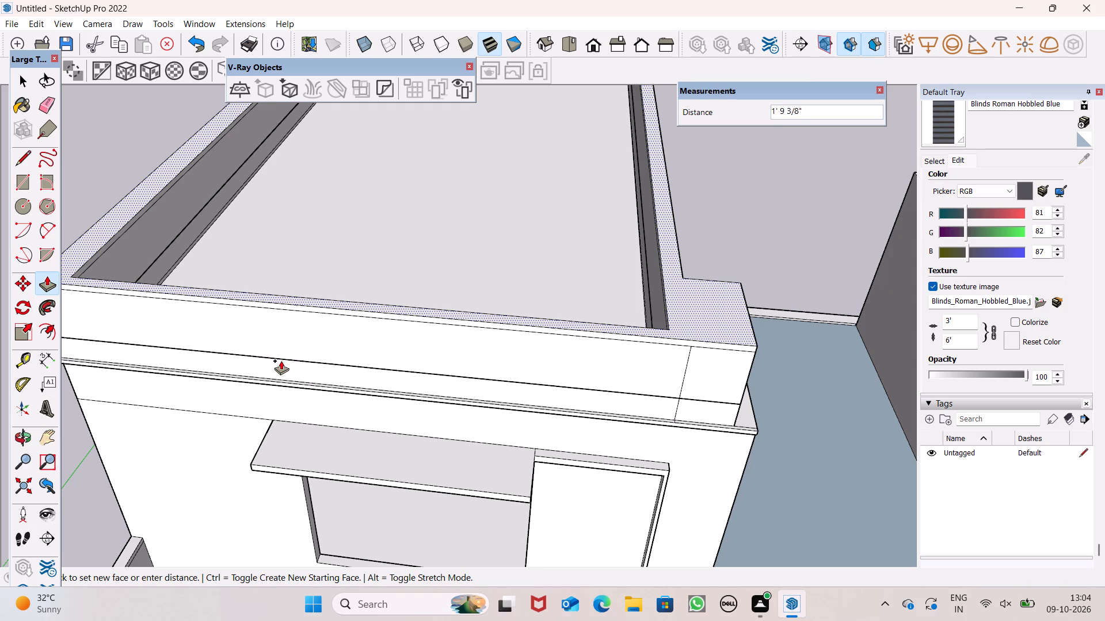
left_click_drag(281, 361, 277, 369)
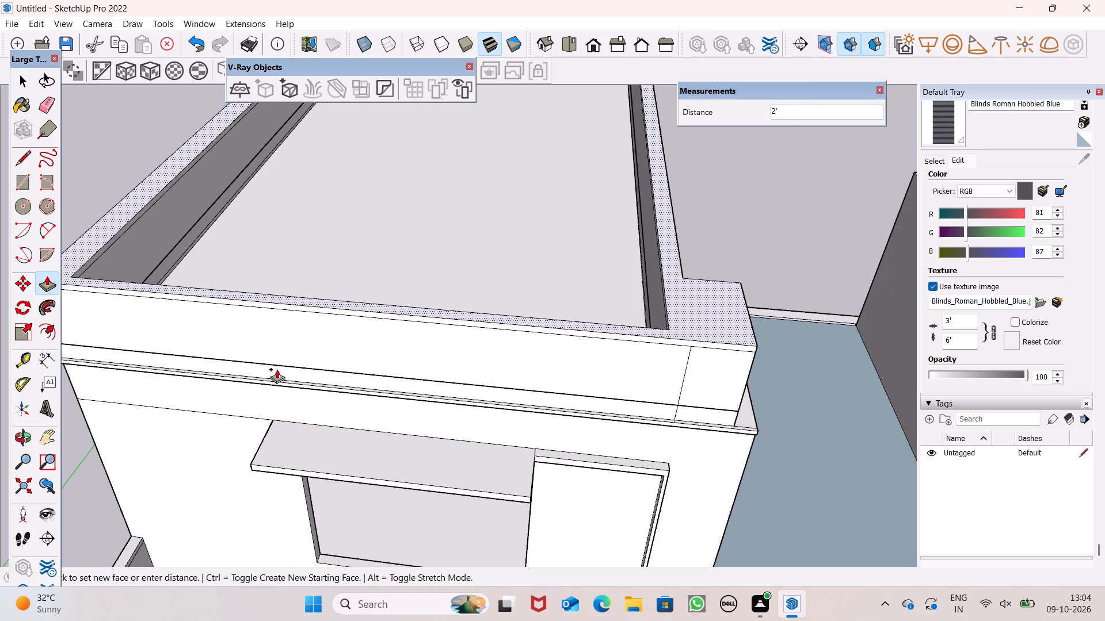
left_click_drag(277, 369, 274, 369)
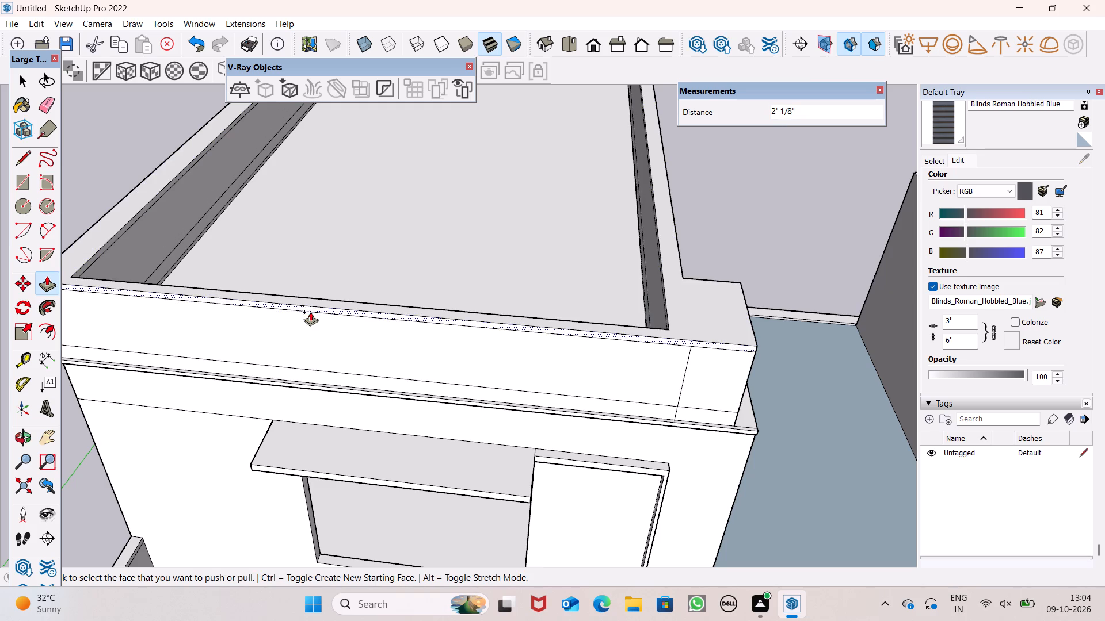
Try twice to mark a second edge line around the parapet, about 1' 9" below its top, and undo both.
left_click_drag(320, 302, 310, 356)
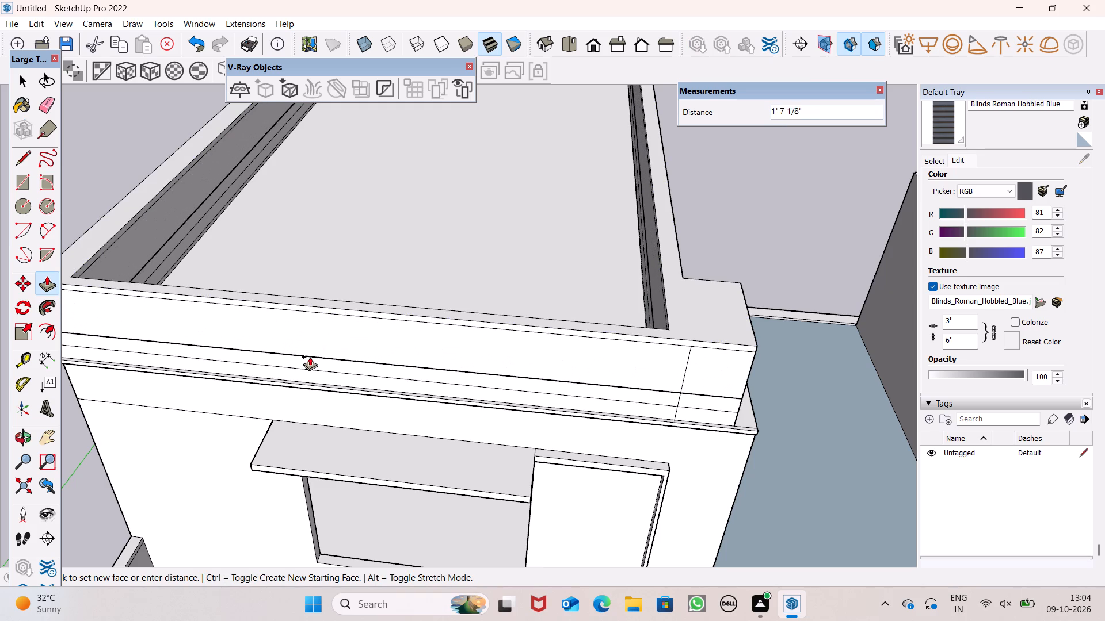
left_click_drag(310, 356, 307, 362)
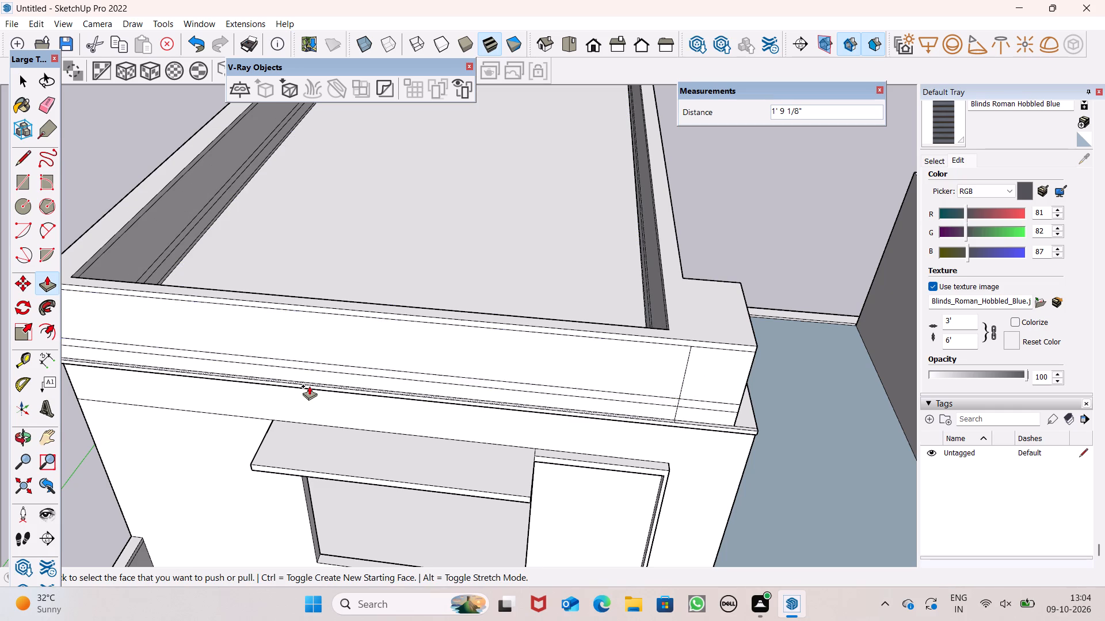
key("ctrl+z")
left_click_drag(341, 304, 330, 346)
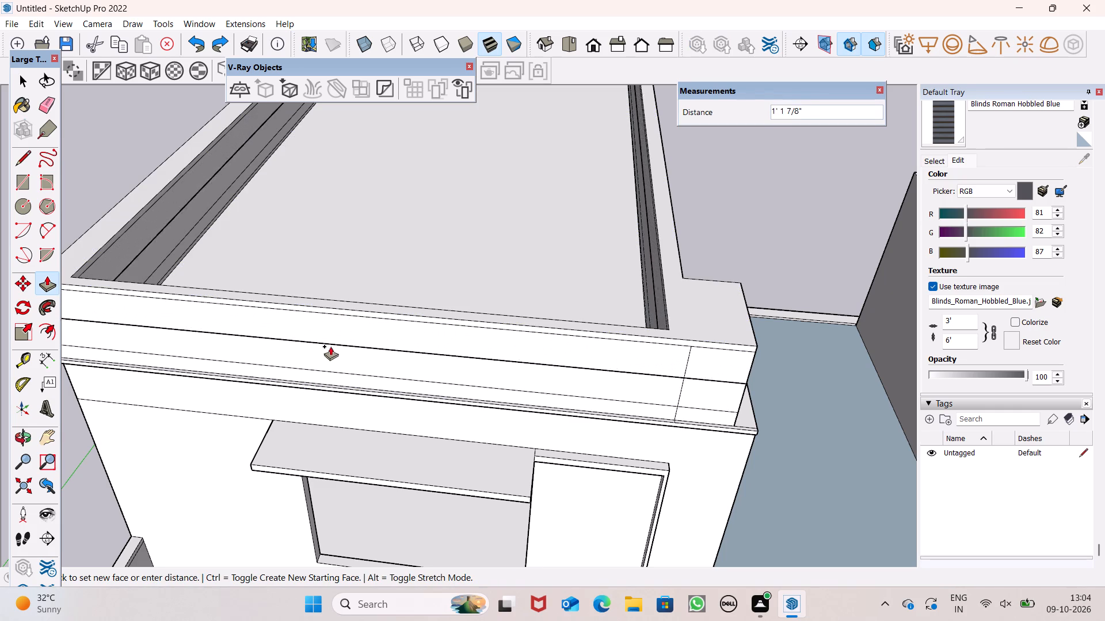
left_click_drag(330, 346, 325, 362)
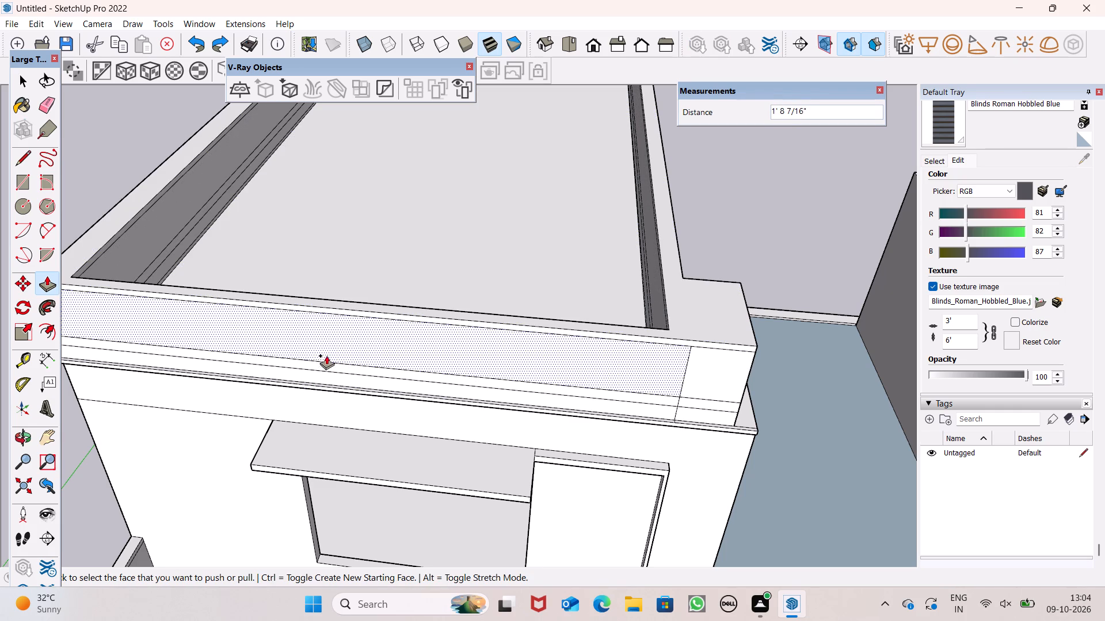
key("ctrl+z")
Push a new starting face from the parapet's top down about 1' 9 7/16" to mark a second edge line.
left_click_drag(364, 306, 361, 328)
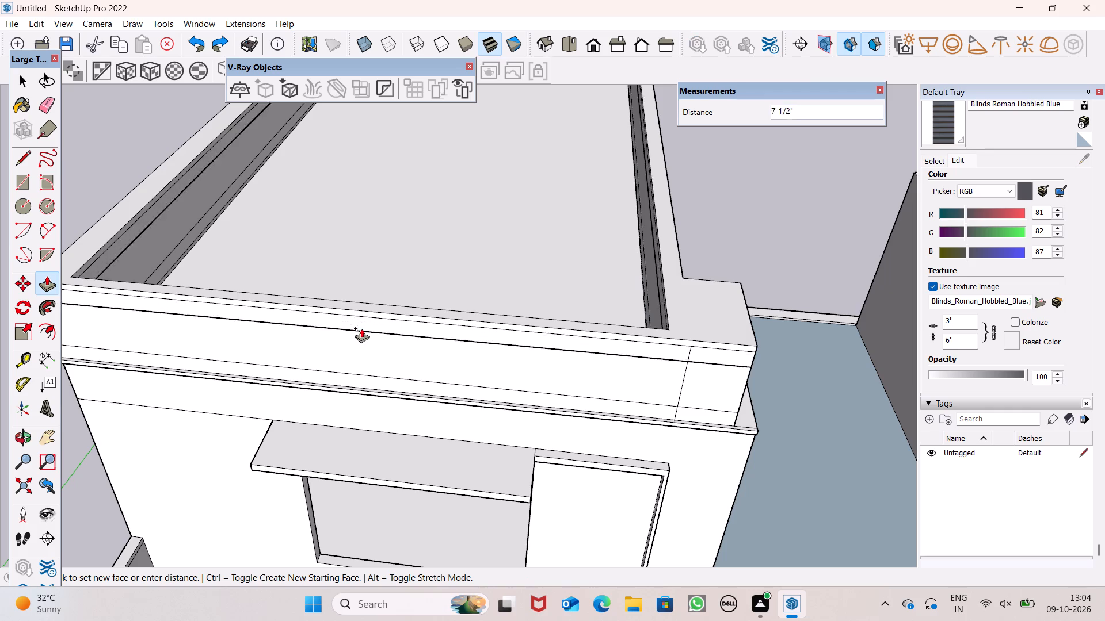
left_click_drag(361, 328, 338, 367)
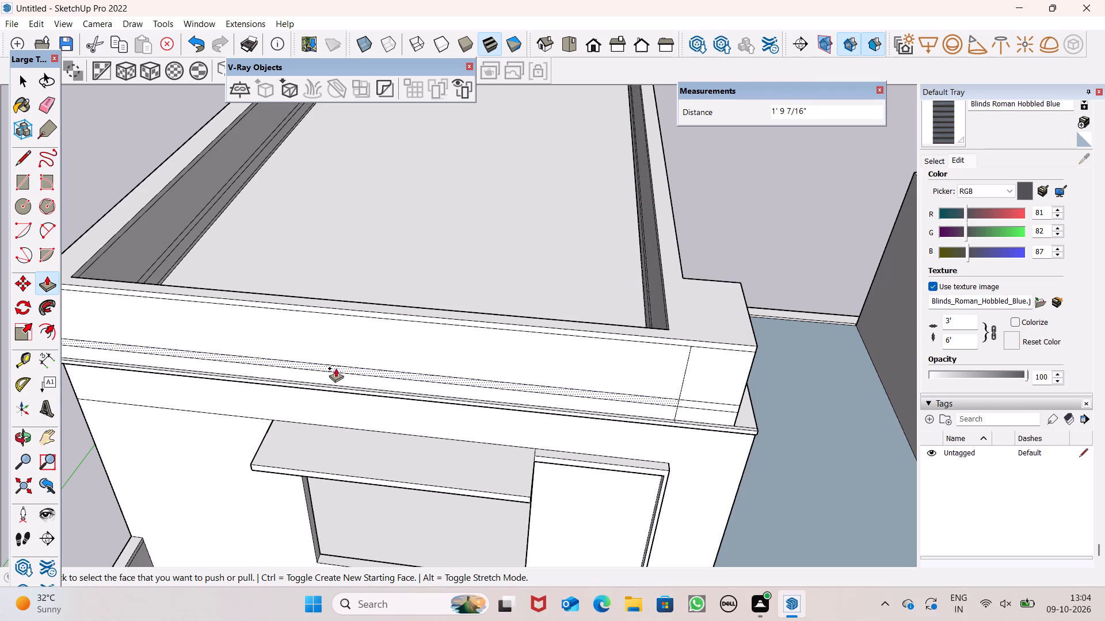
key("space")
Pull the thin strip between the two edge lines on the front parapet outward about 1 1/8".
scroll(439, 263, "down", 4)
middle_click_drag(445, 290, 467, 218)
scroll(456, 217, "up", 2)
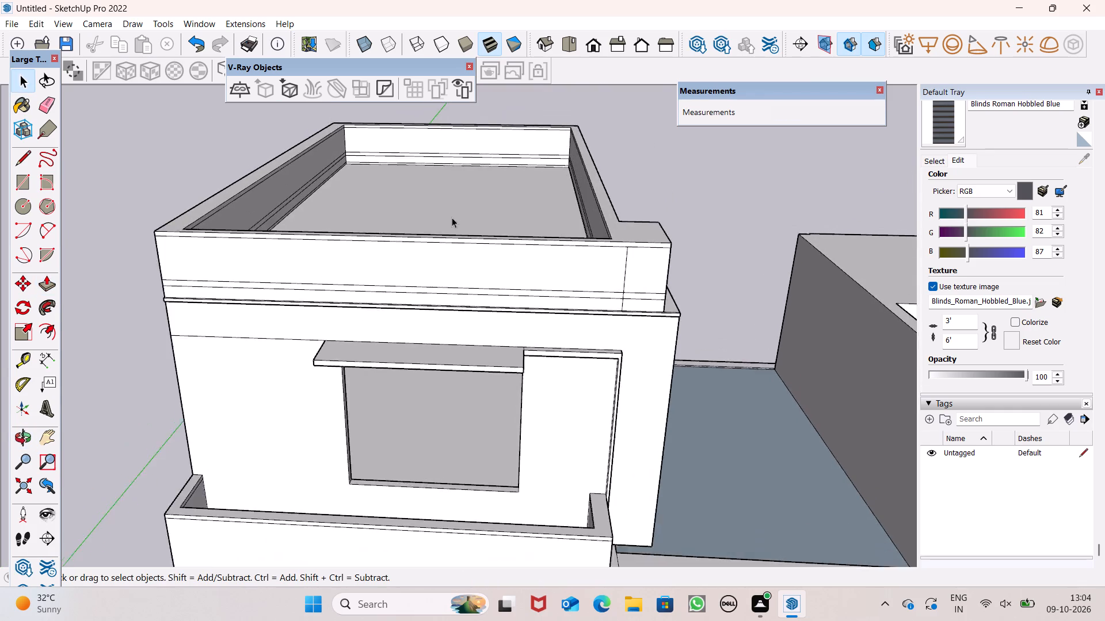
scroll(452, 217, "up", 3)
left_click(46, 282)
scroll(279, 297, "down", 3)
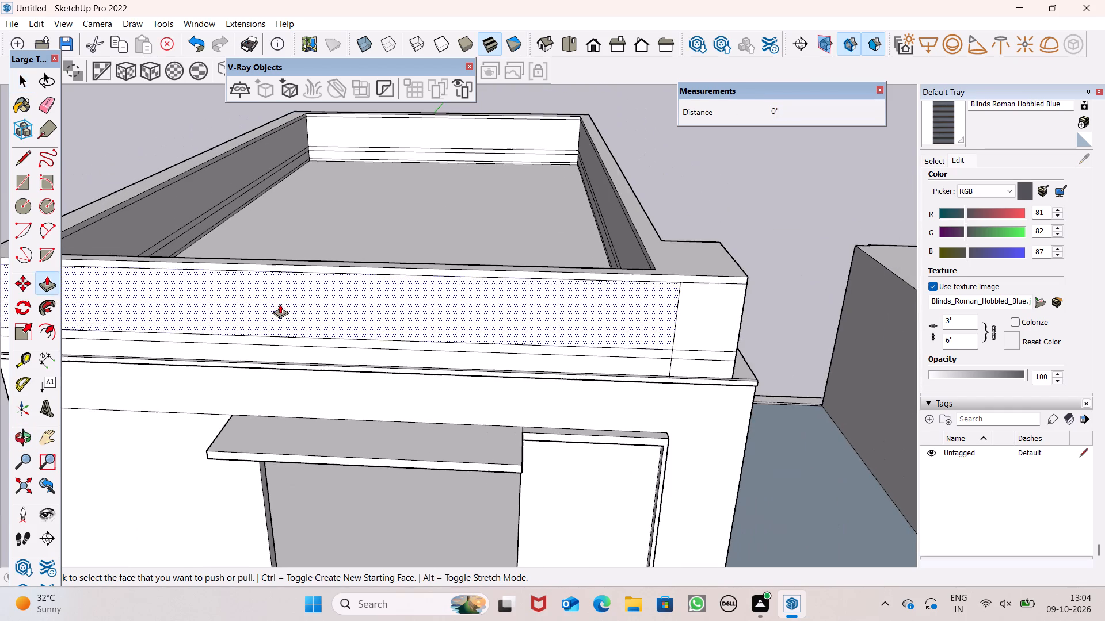
scroll(335, 347, "up", 4)
left_click_drag(337, 340, 323, 381)
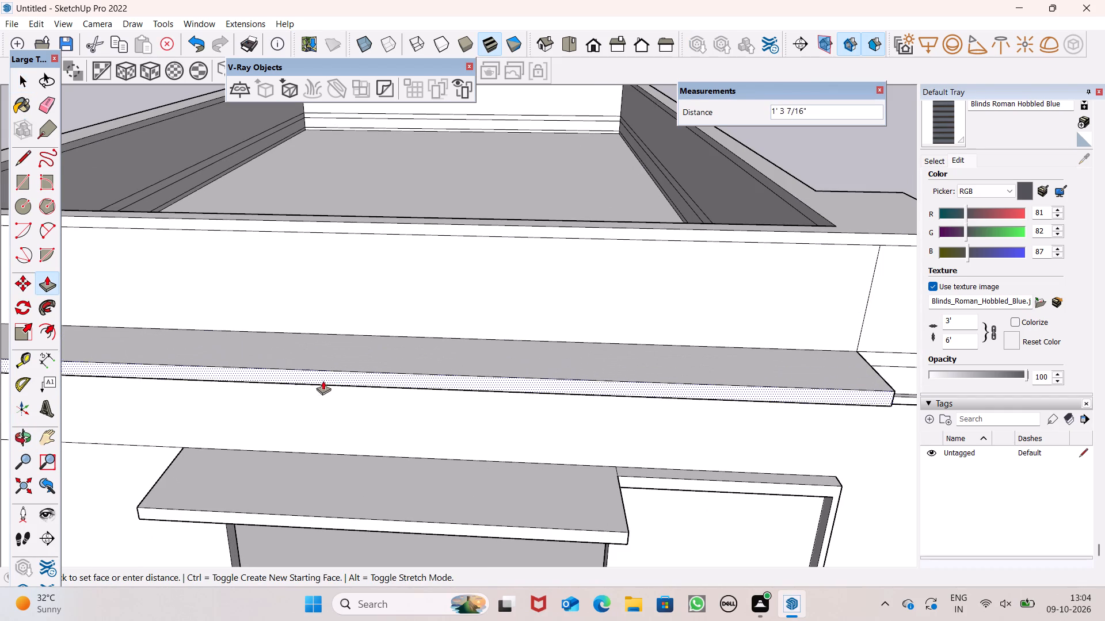
left_click_drag(323, 381, 608, 340)
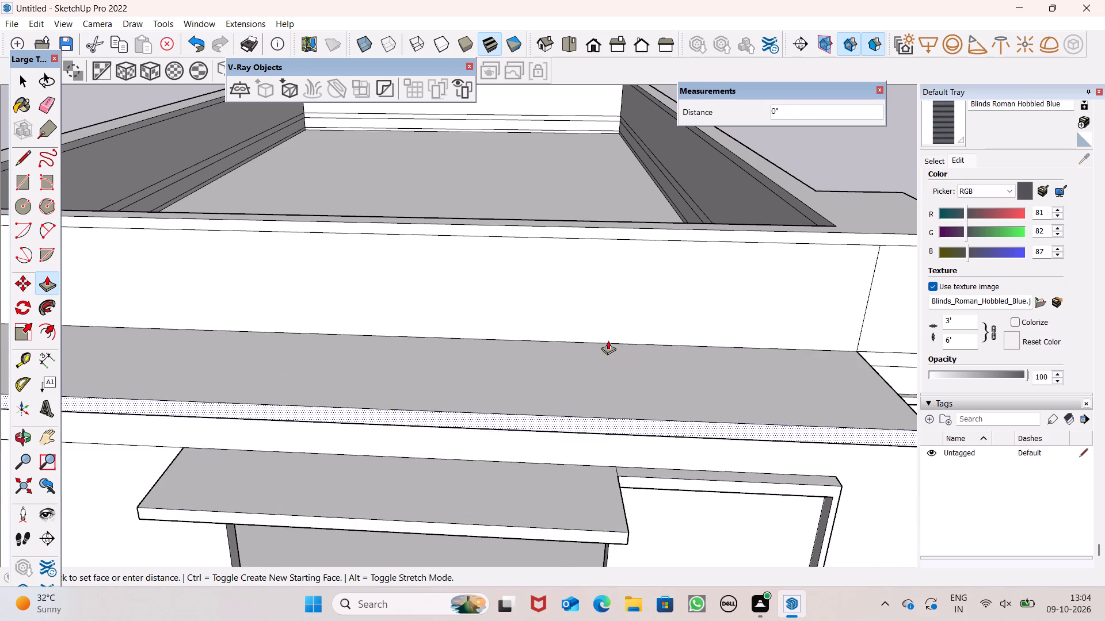
left_click_drag(608, 340, 811, 382)
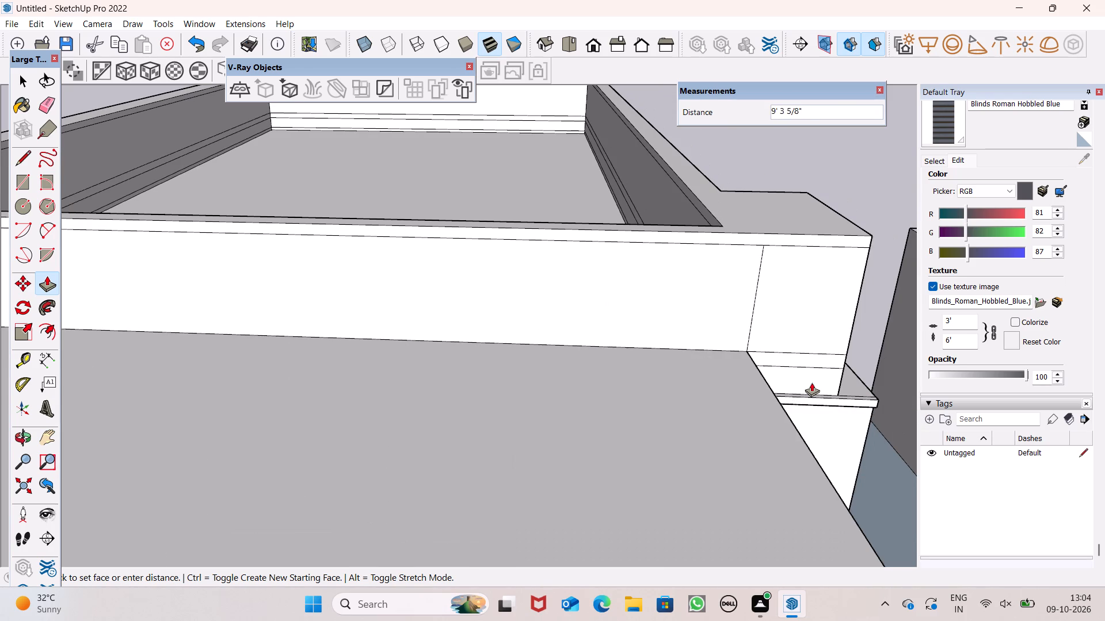
left_click_drag(811, 382, 820, 396)
Examine the projecting strip on the front parapet up close, from above and from the corner block side.
scroll(602, 355, "up", 1)
scroll(600, 355, "down", 1)
scroll(599, 355, "up", 2)
middle_click_drag(585, 328, 526, 420)
scroll(532, 425, "up", 1)
scroll(499, 359, "down", 1)
scroll(499, 359, "up", 1)
scroll(499, 359, "down", 1)
scroll(499, 359, "up", 4)
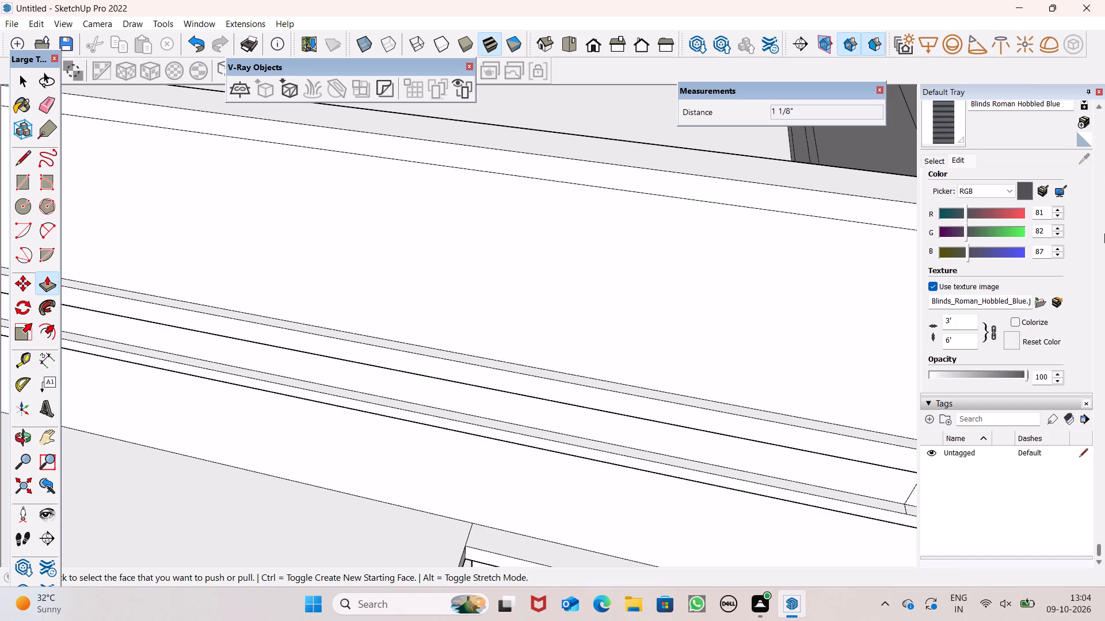
scroll(594, 286, "down", 2)
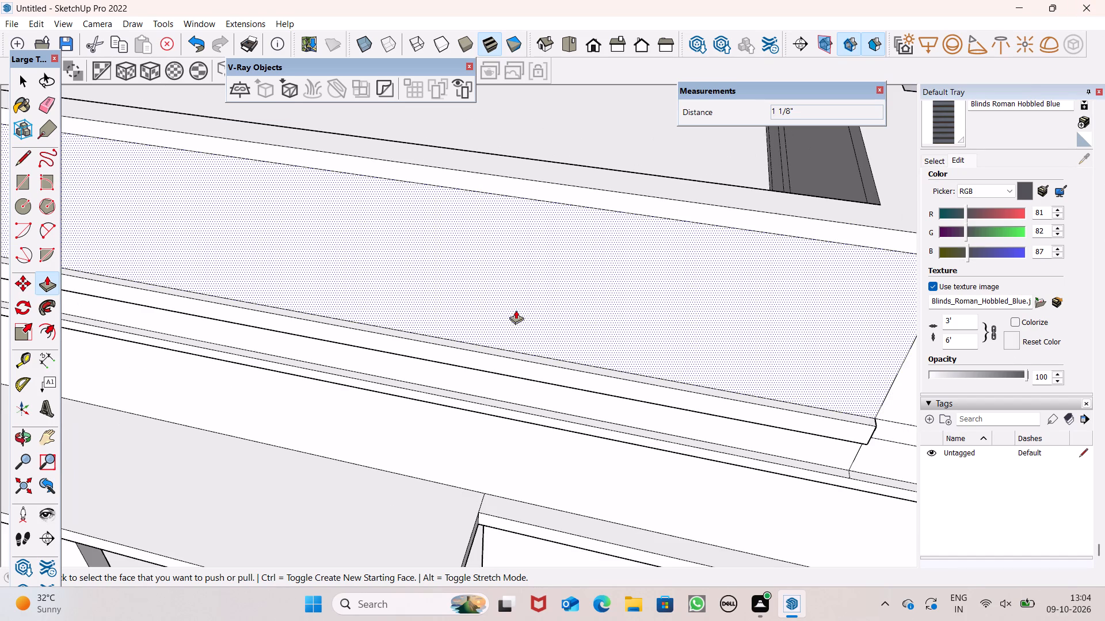
scroll(516, 310, "down", 1)
scroll(498, 312, "up", 1)
scroll(500, 311, "down", 2)
middle_click_drag(500, 312, 452, 355)
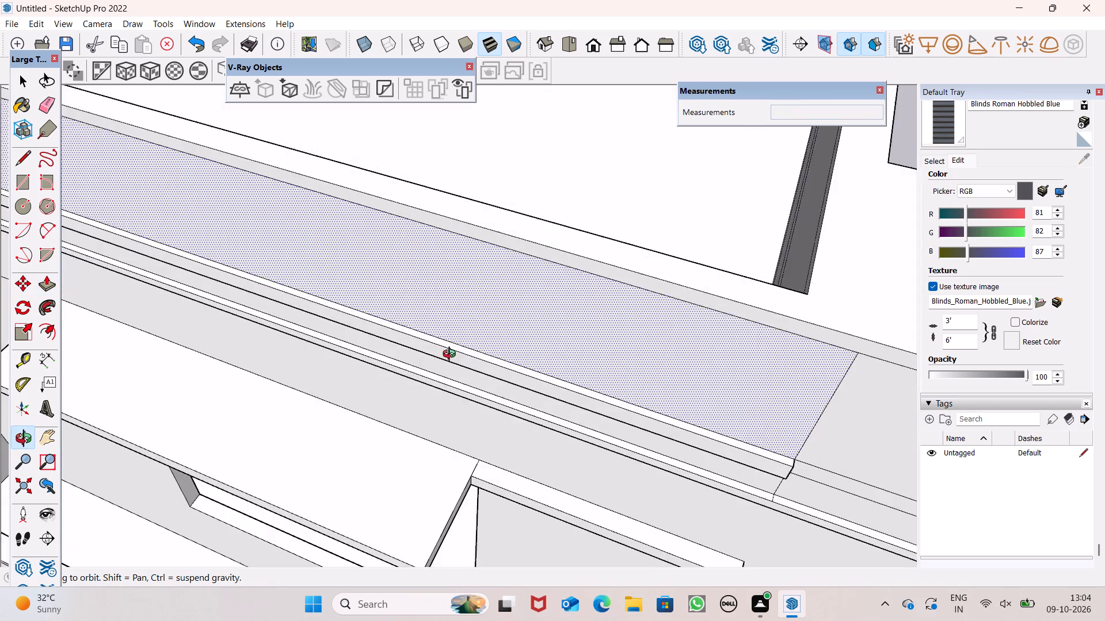
middle_click_drag(452, 355, 435, 282)
scroll(447, 290, "down", 7)
middle_click_drag(477, 356, 407, 377)
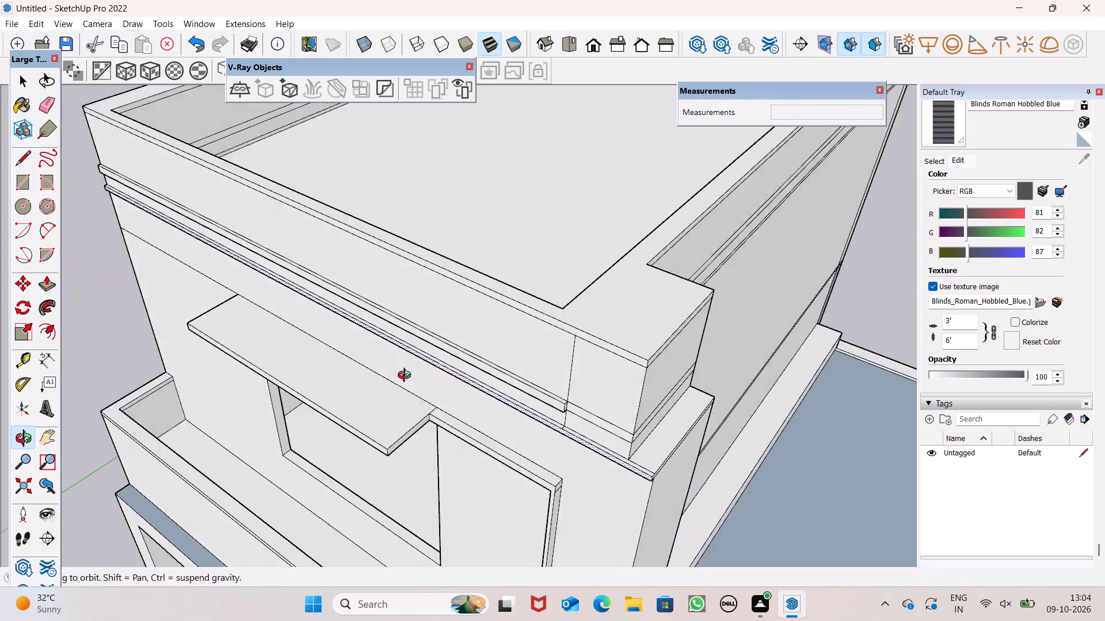
middle_click_drag(407, 377, 344, 365)
scroll(411, 332, "up", 10)
scroll(418, 336, "down", 1)
scroll(418, 336, "up", 2)
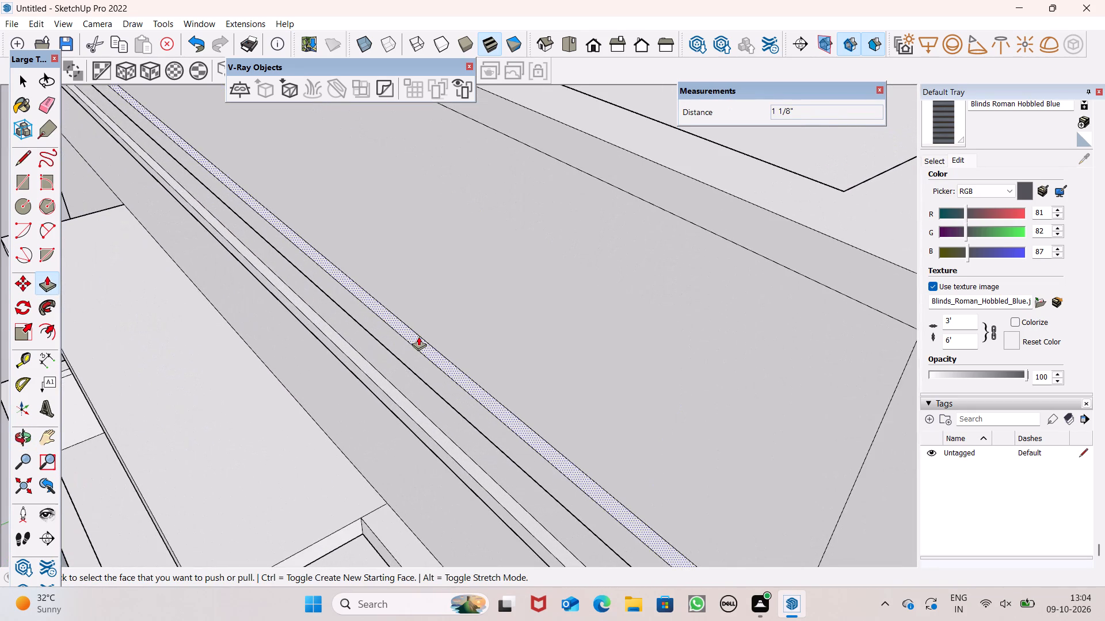
middle_click_drag(420, 340, 558, 308)
scroll(558, 308, "up", 1)
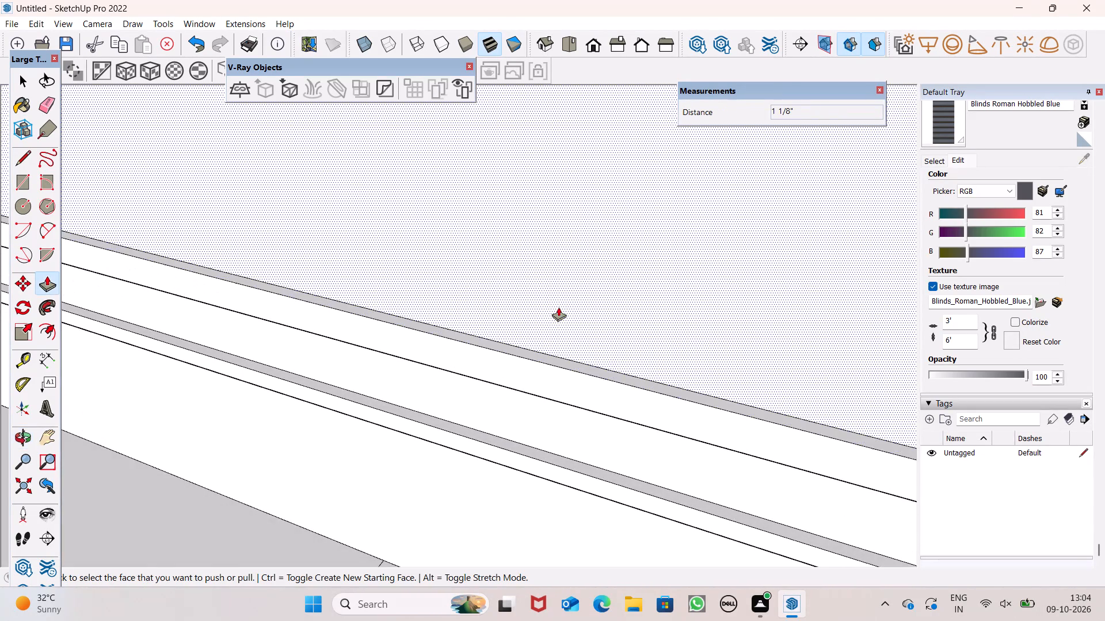
scroll(529, 313, "down", 9)
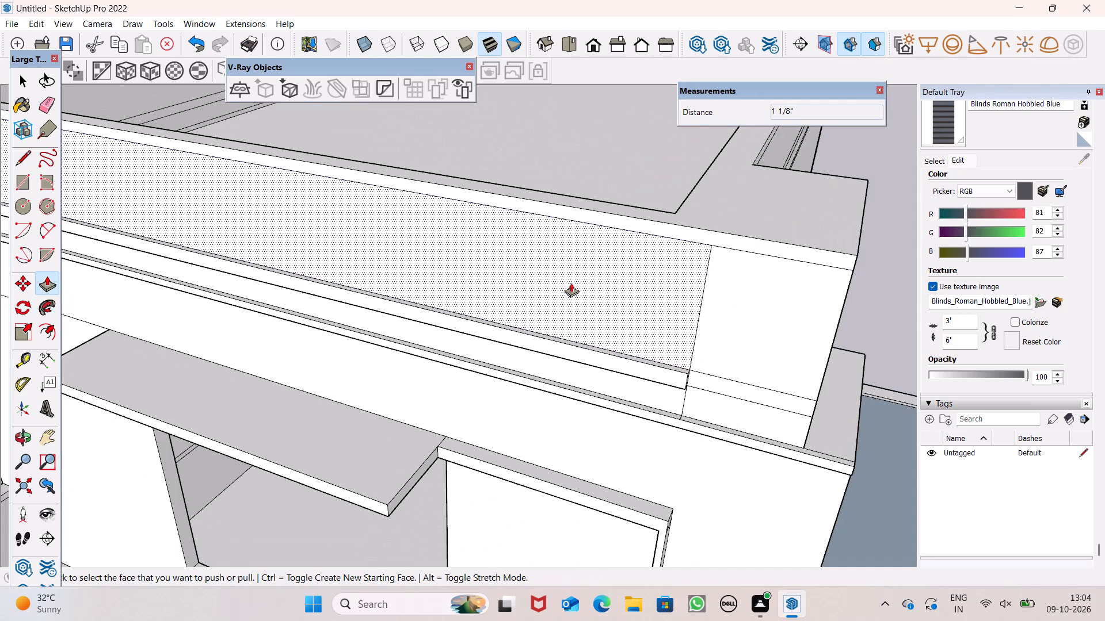
scroll(572, 287, "down", 4)
scroll(605, 326, "up", 4)
middle_click_drag(614, 344, 614, 344)
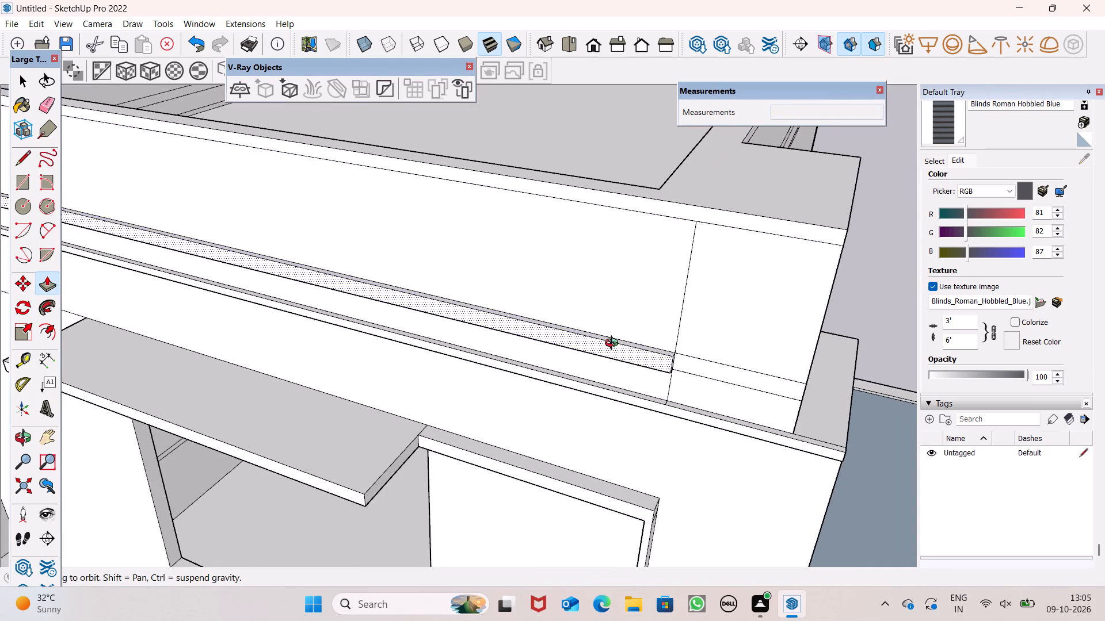
middle_click_drag(614, 344, 554, 292)
Push the top face of the projecting parapet strip down in small amounts, the last about 3/16".
scroll(616, 344, "up", 1)
scroll(554, 292, "up", 7)
middle_click_drag(582, 329, 565, 377)
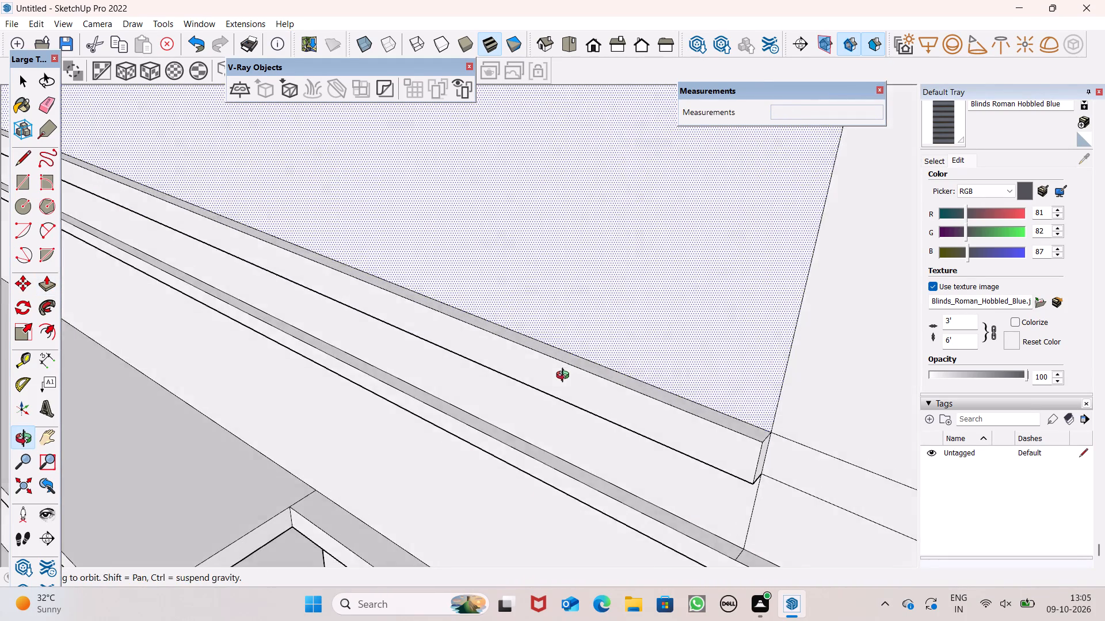
middle_click_drag(565, 377, 564, 378)
scroll(561, 379, "up", 4)
left_click_drag(577, 350, 574, 361)
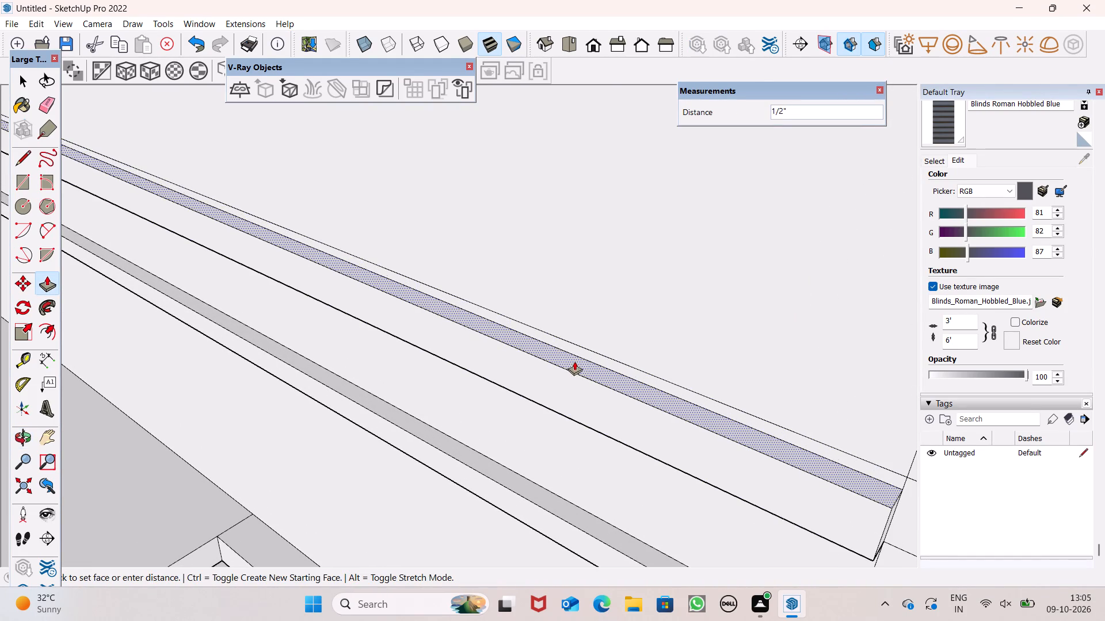
left_click_drag(574, 361, 574, 364)
double_click(573, 367)
Extend the end of the projecting parapet strip about 1' 5" across the corner block's front.
scroll(599, 267, "down", 1)
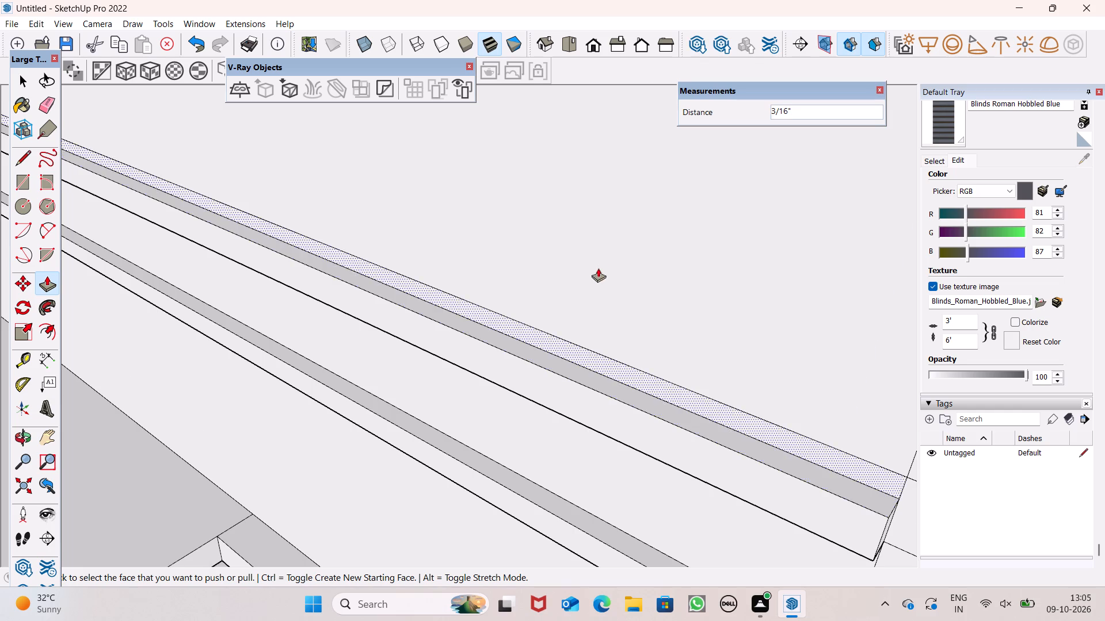
scroll(598, 268, "down", 5)
scroll(672, 233, "down", 8)
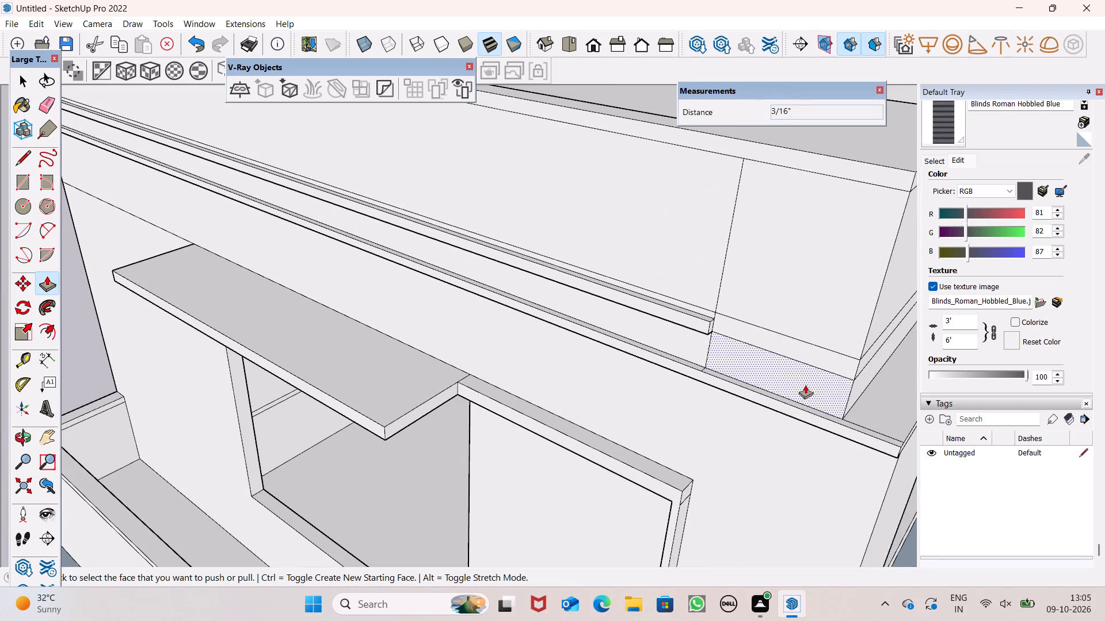
middle_click_drag(809, 388, 674, 364)
scroll(674, 363, "up", 7)
scroll(668, 298, "down", 5)
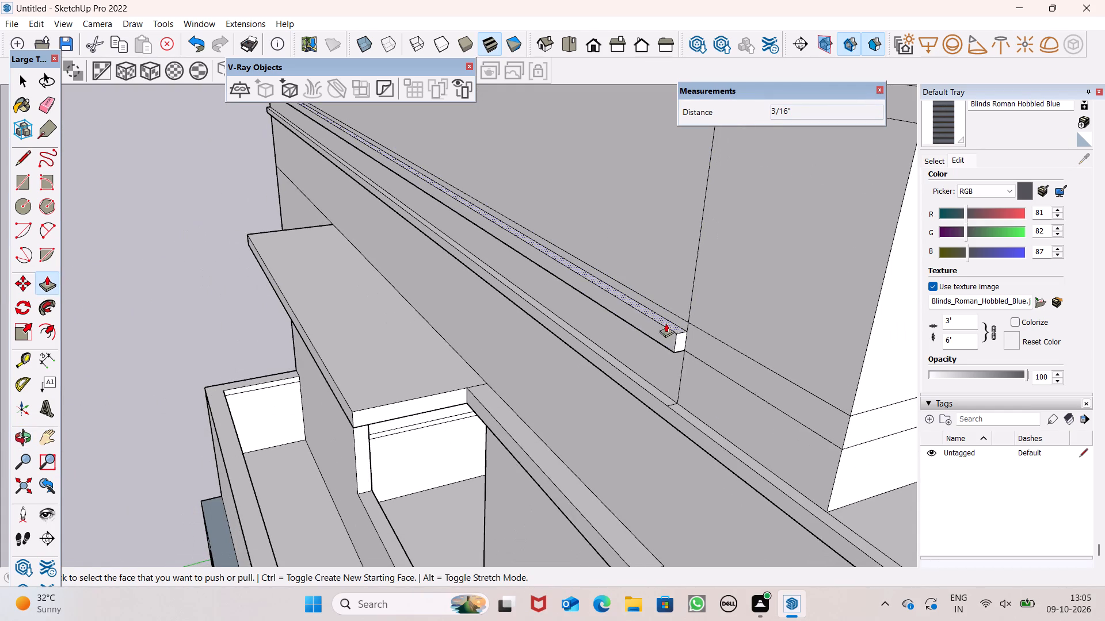
left_click_drag(682, 340, 685, 355)
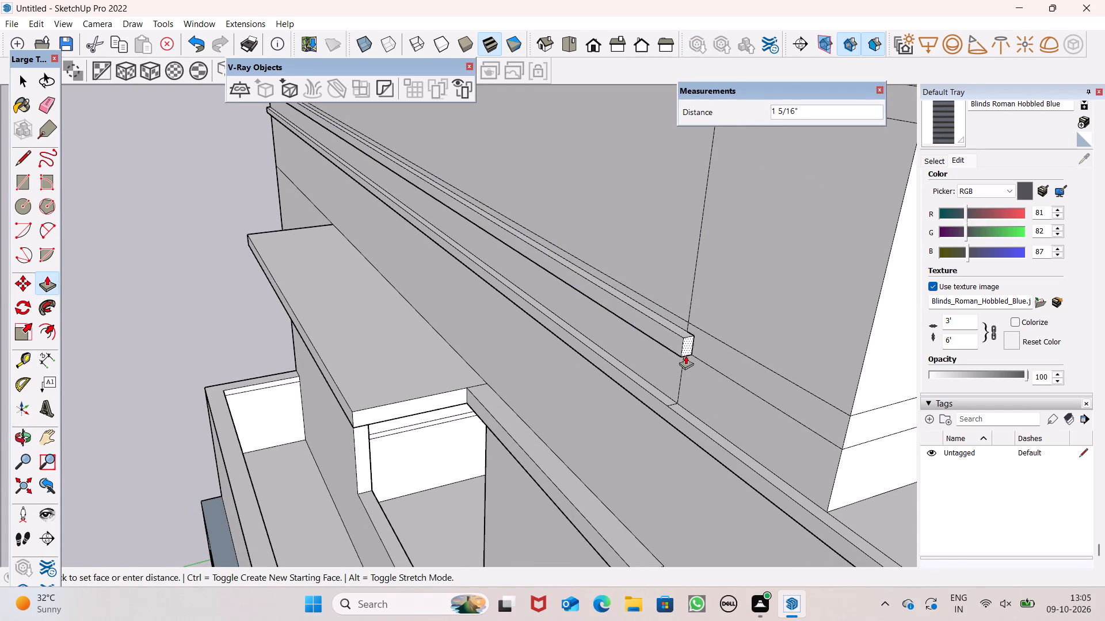
left_click_drag(685, 355, 829, 496)
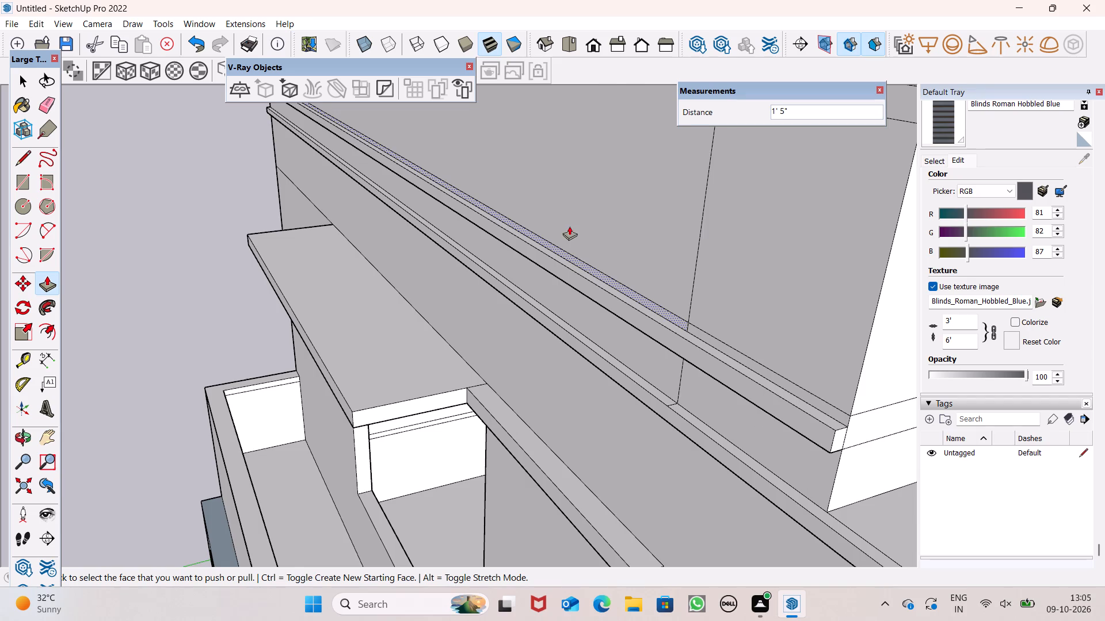
Extend the strip's end a further 6 9/16" or so past the corner, in line with the ledge below.
scroll(568, 223, "down", 6)
scroll(713, 374, "up", 8)
scroll(686, 347, "down", 1)
scroll(686, 346, "up", 1)
left_click_drag(649, 285, 694, 371)
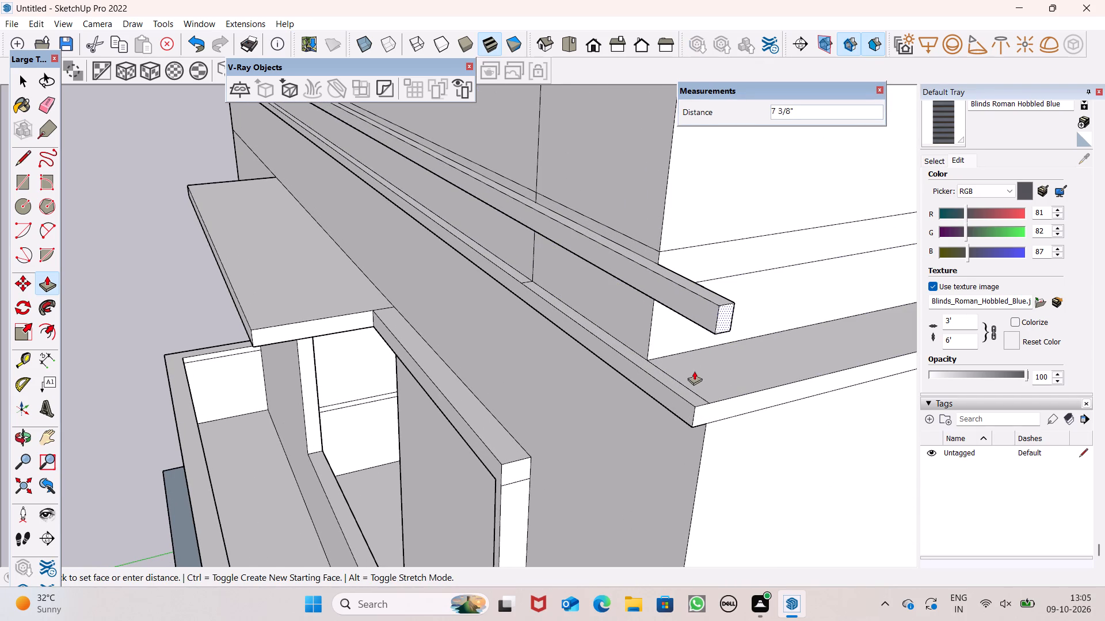
left_click_drag(694, 371, 698, 406)
scroll(653, 231, "down", 3)
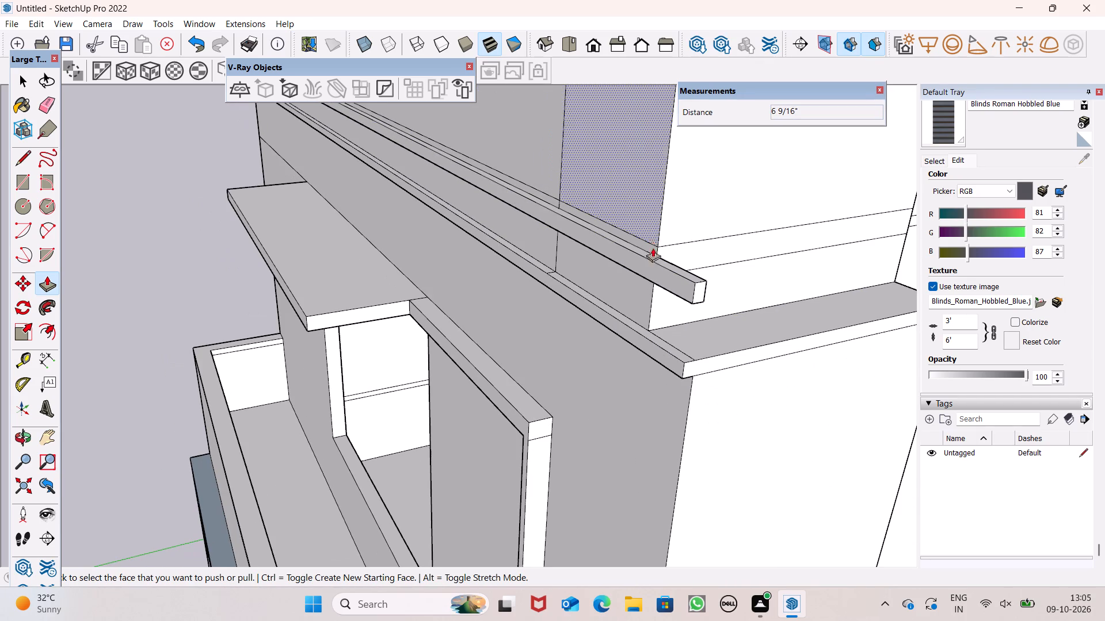
key("space")
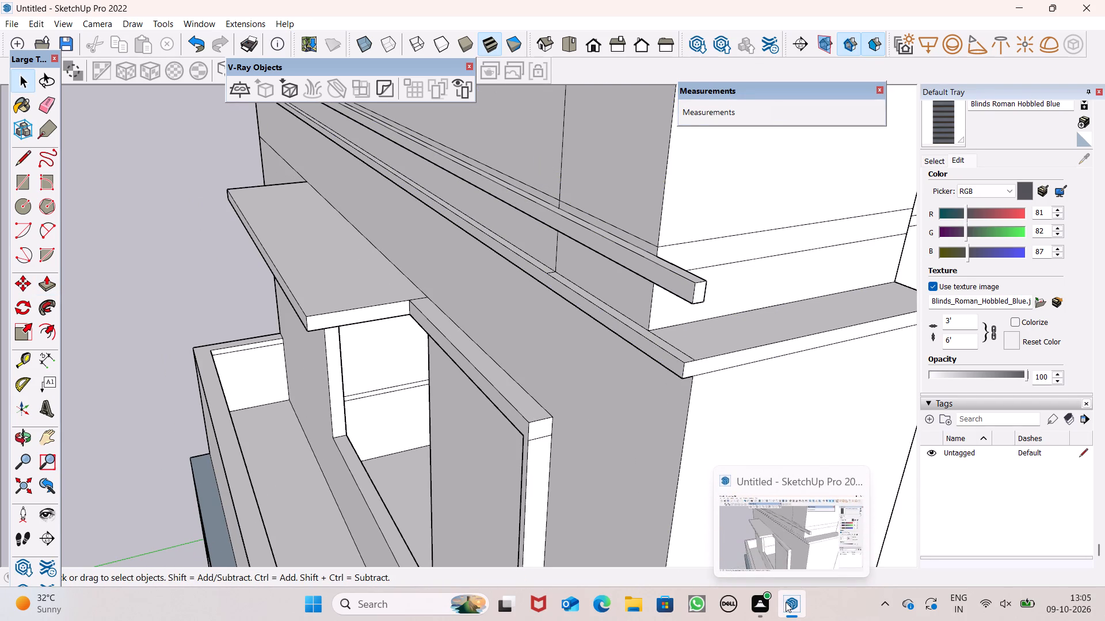
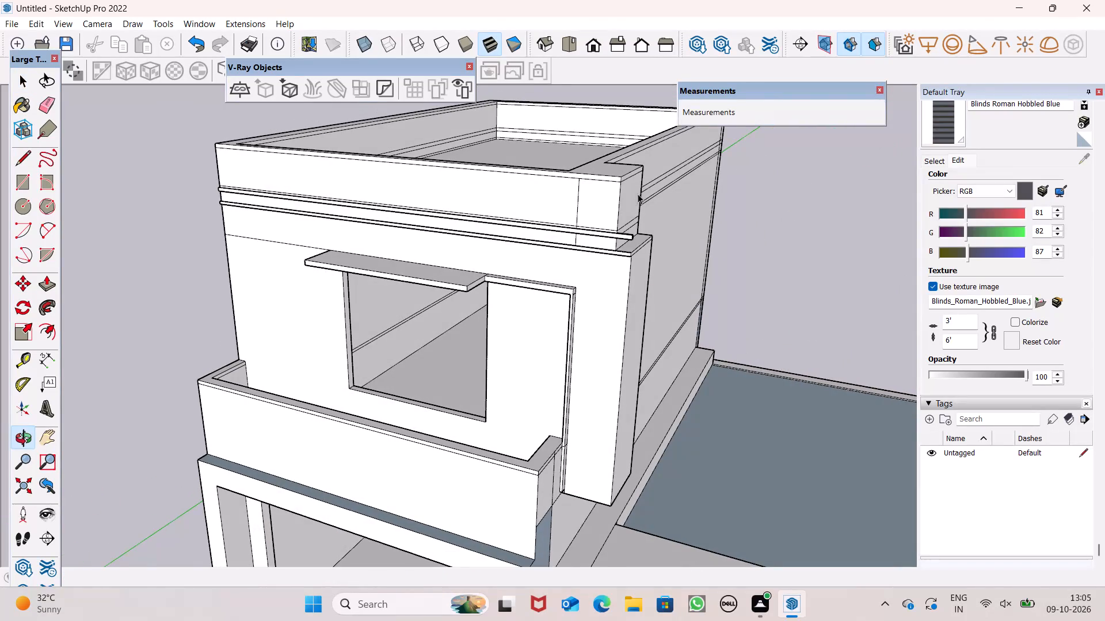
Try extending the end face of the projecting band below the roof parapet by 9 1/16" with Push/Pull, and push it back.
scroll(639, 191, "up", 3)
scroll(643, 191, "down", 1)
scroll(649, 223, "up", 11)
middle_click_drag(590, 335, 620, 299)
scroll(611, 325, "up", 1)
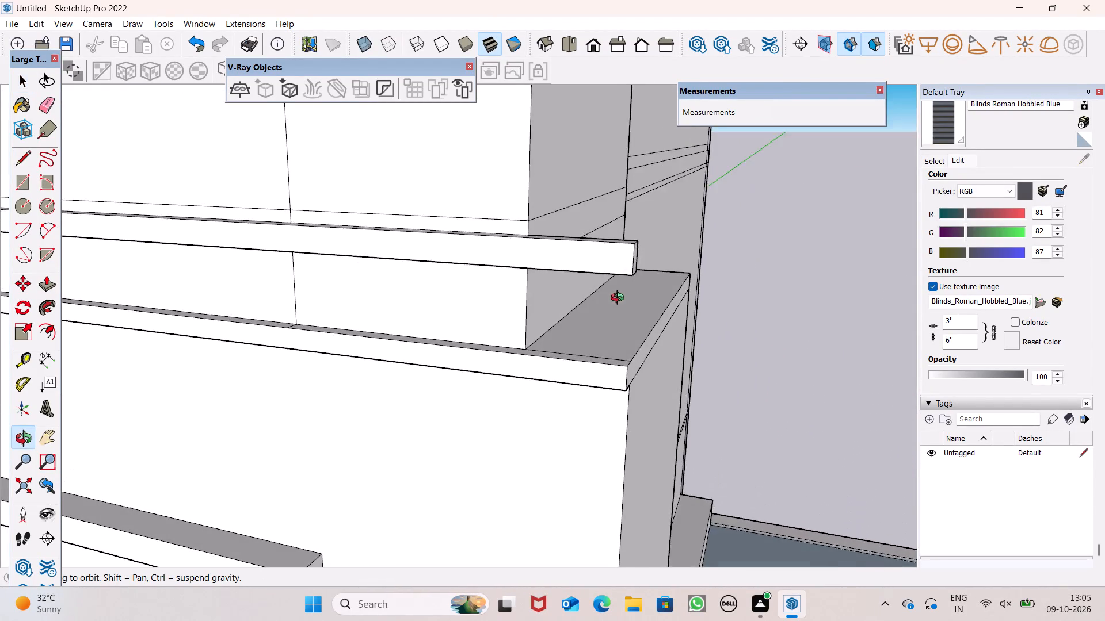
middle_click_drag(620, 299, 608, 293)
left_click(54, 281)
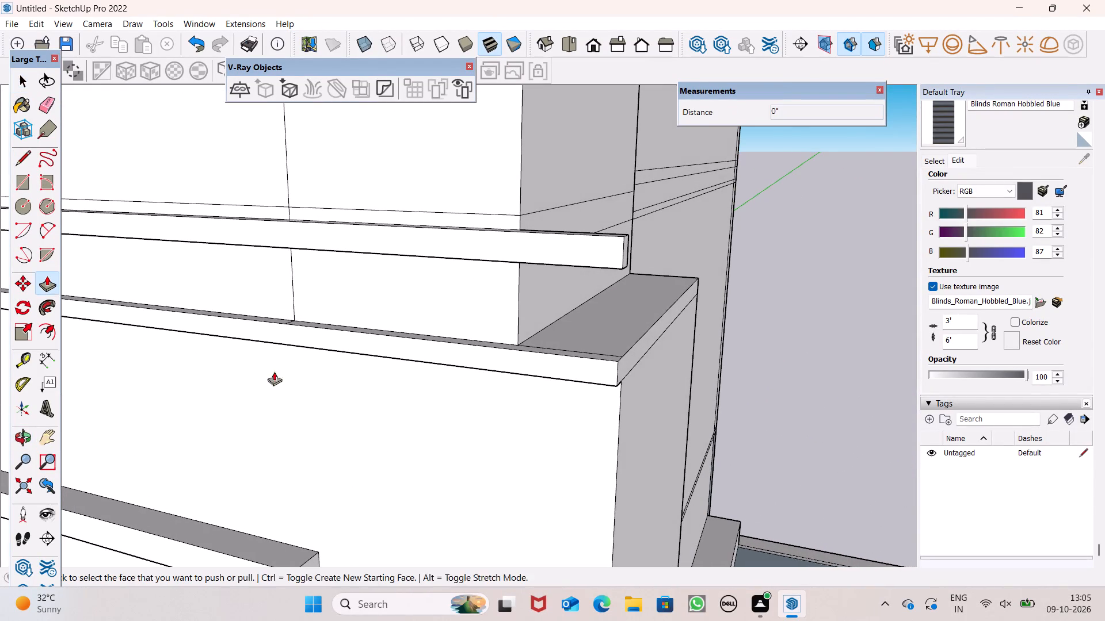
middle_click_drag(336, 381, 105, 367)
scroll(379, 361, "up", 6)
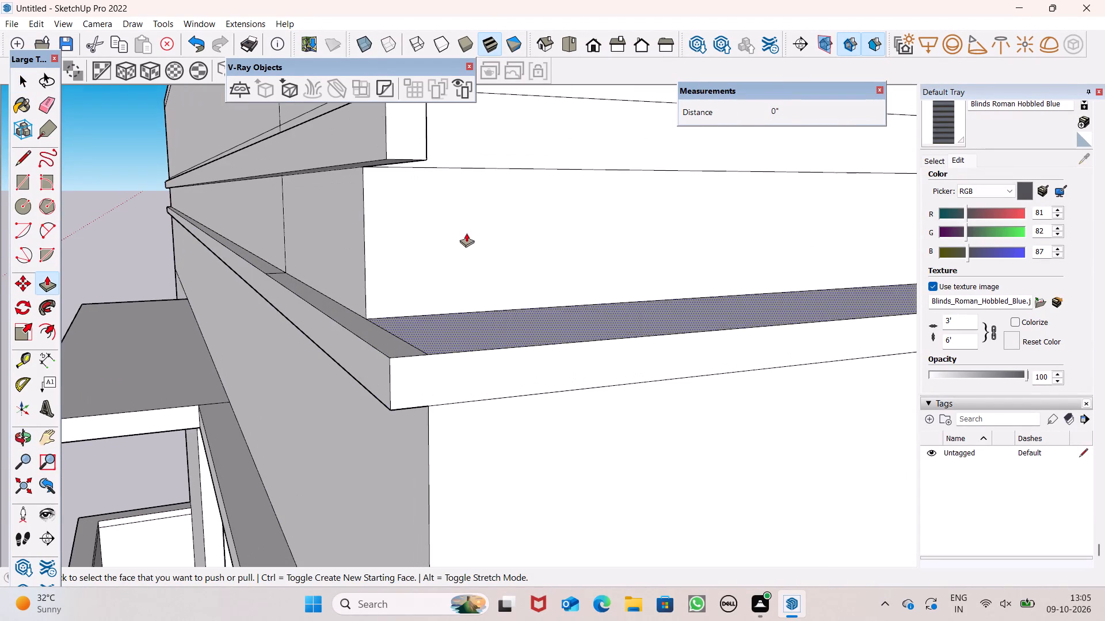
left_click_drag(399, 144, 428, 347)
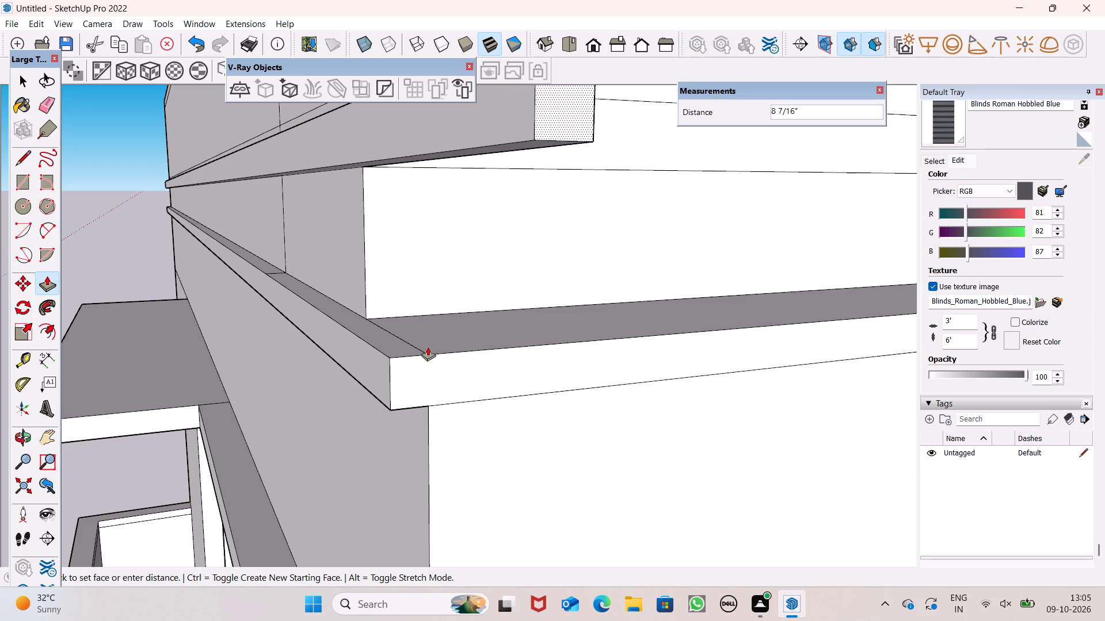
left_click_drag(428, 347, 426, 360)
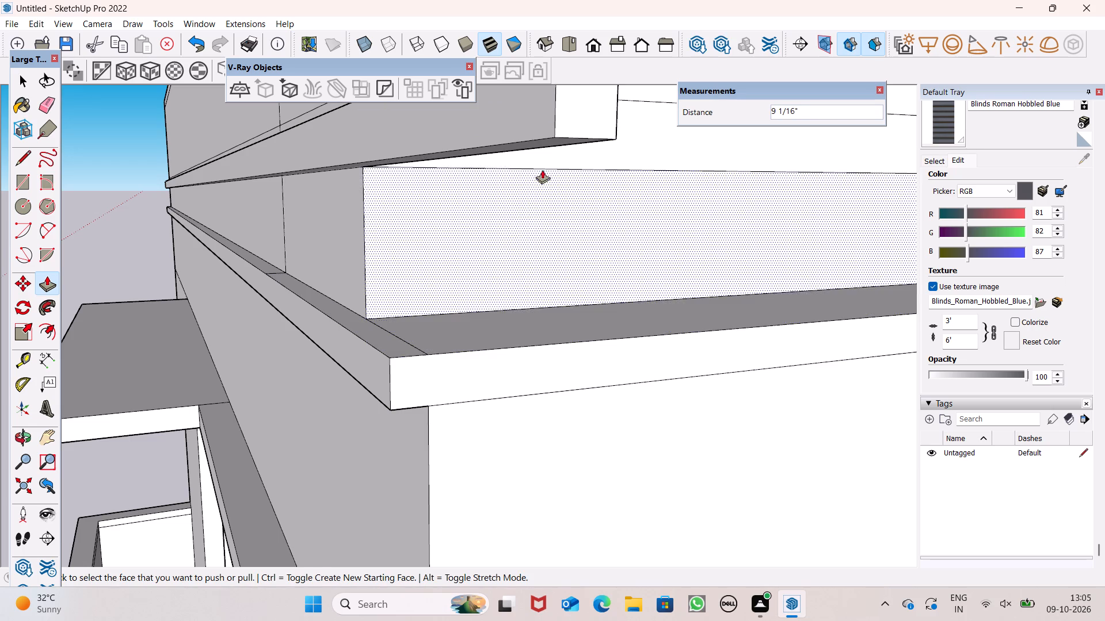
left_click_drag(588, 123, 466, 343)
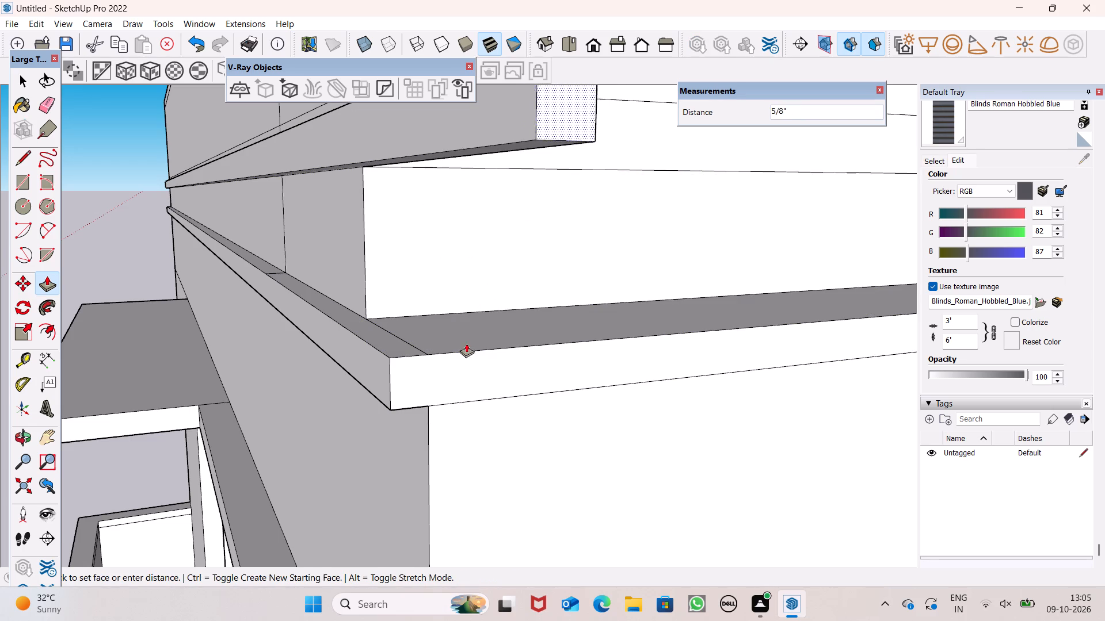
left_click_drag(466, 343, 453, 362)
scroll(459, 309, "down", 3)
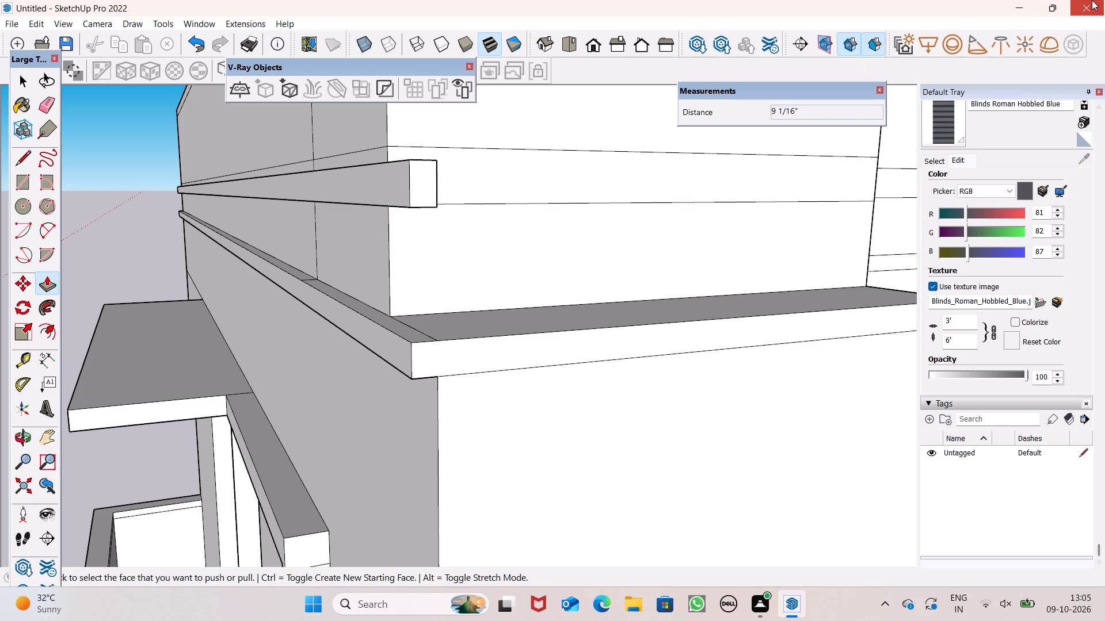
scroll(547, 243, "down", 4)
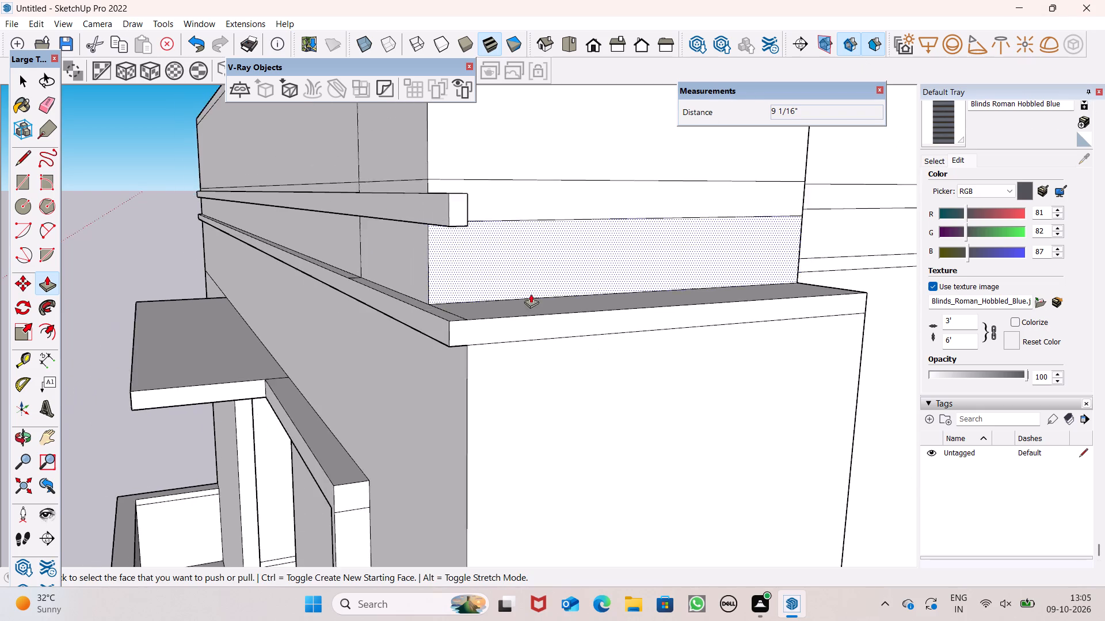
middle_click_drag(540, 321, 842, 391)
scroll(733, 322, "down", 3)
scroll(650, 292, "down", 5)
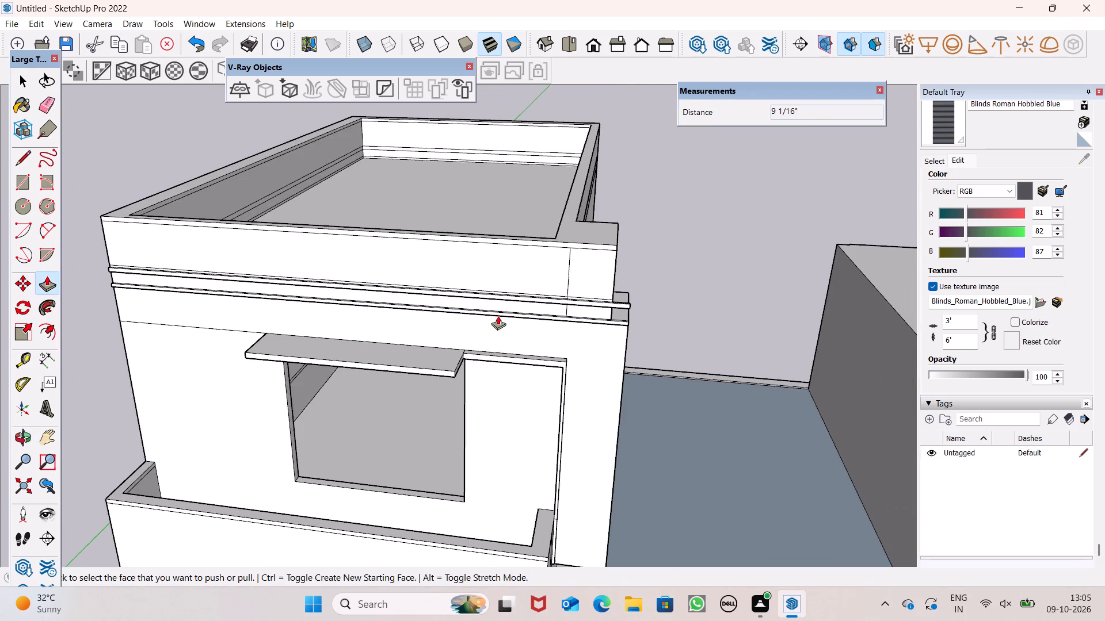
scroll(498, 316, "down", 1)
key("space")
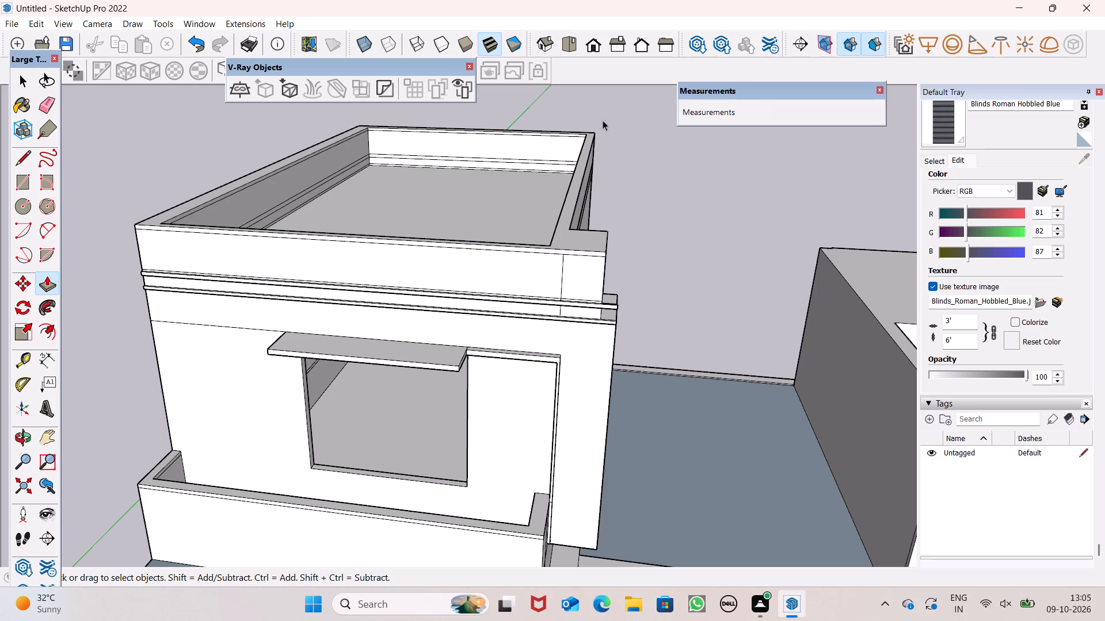
Push/Pull the blue terrace floor face between the upper-floor room and the tall block by 1'.
middle_click_drag(600, 183, 402, 176)
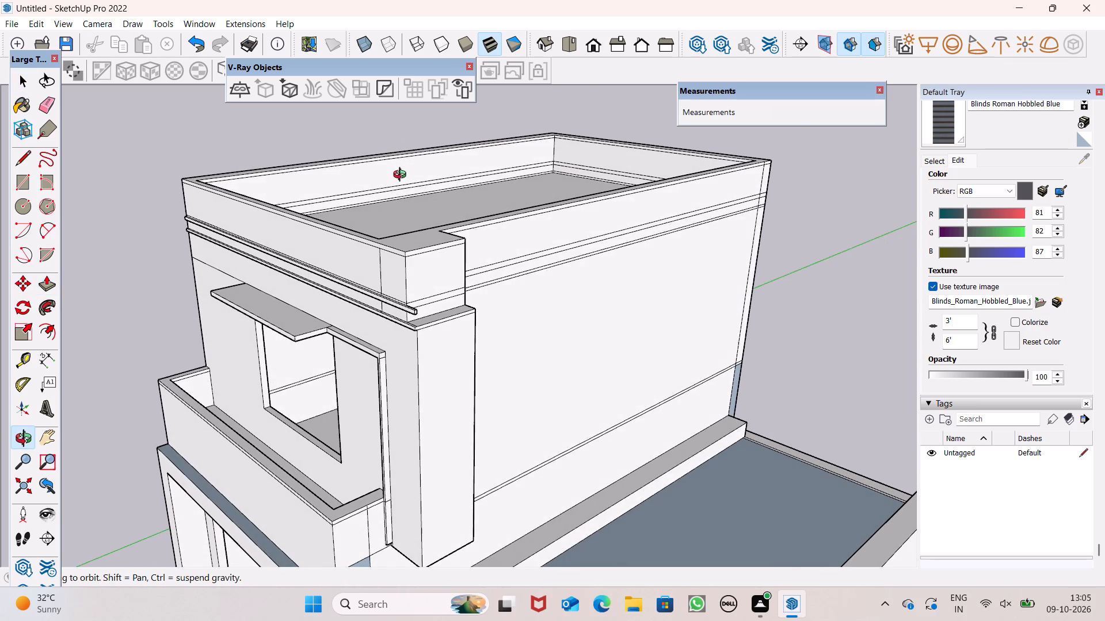
middle_click_drag(402, 176, 393, 172)
scroll(388, 113, "down", 3)
scroll(376, 161, "down", 5)
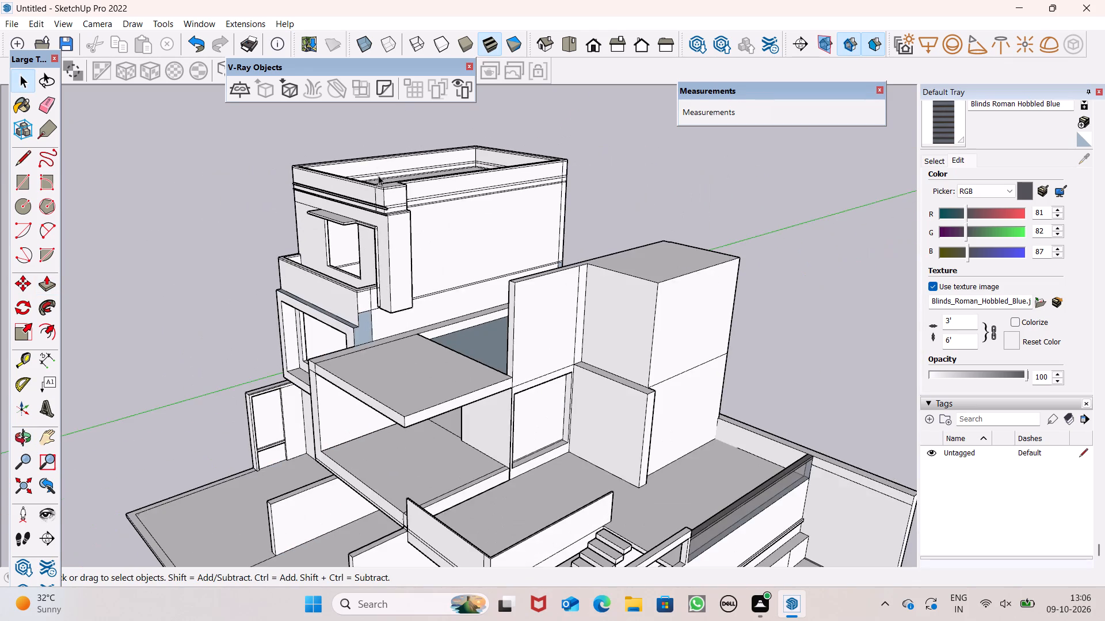
middle_click_drag(378, 175, 475, 277)
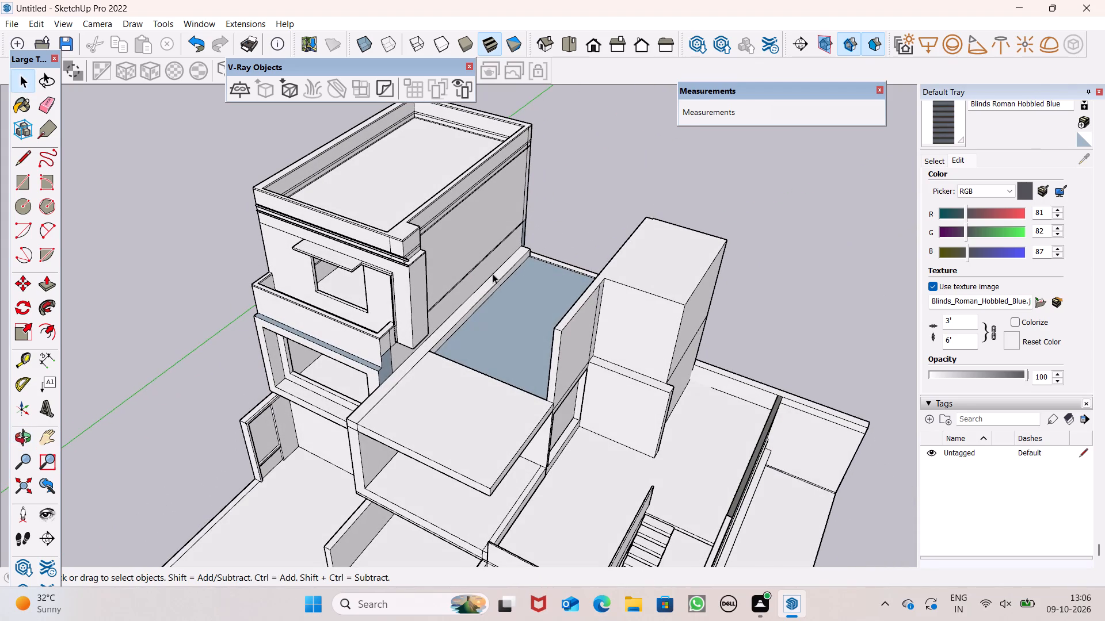
middle_click_drag(479, 219, 550, 138)
scroll(550, 138, "up", 1)
middle_click_drag(584, 216, 582, 216)
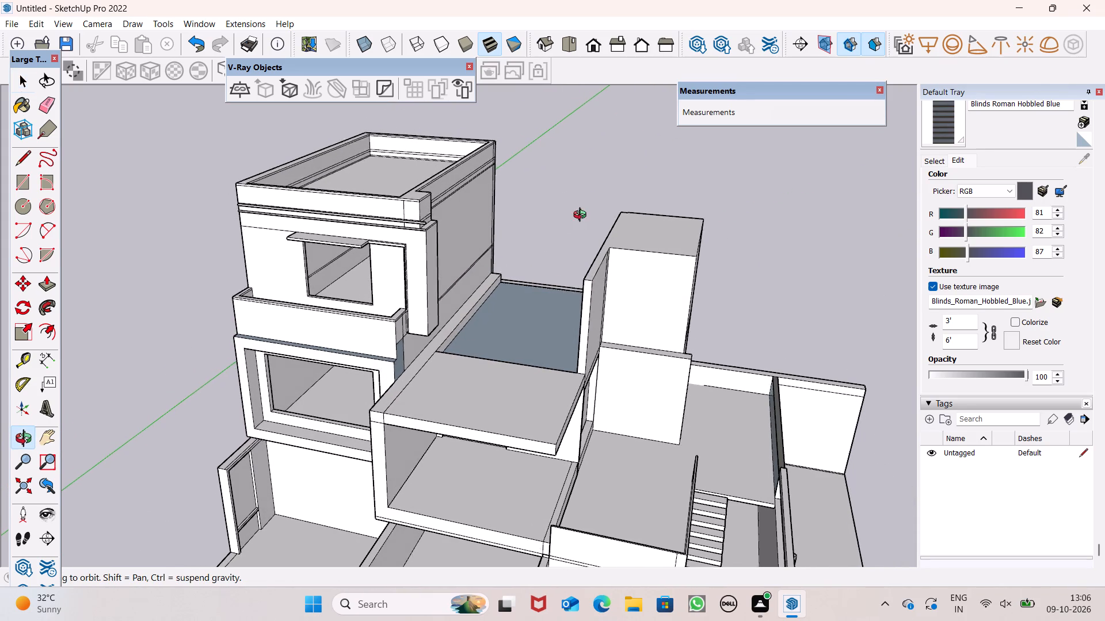
middle_click_drag(582, 216, 673, 224)
scroll(665, 256, "up", 4)
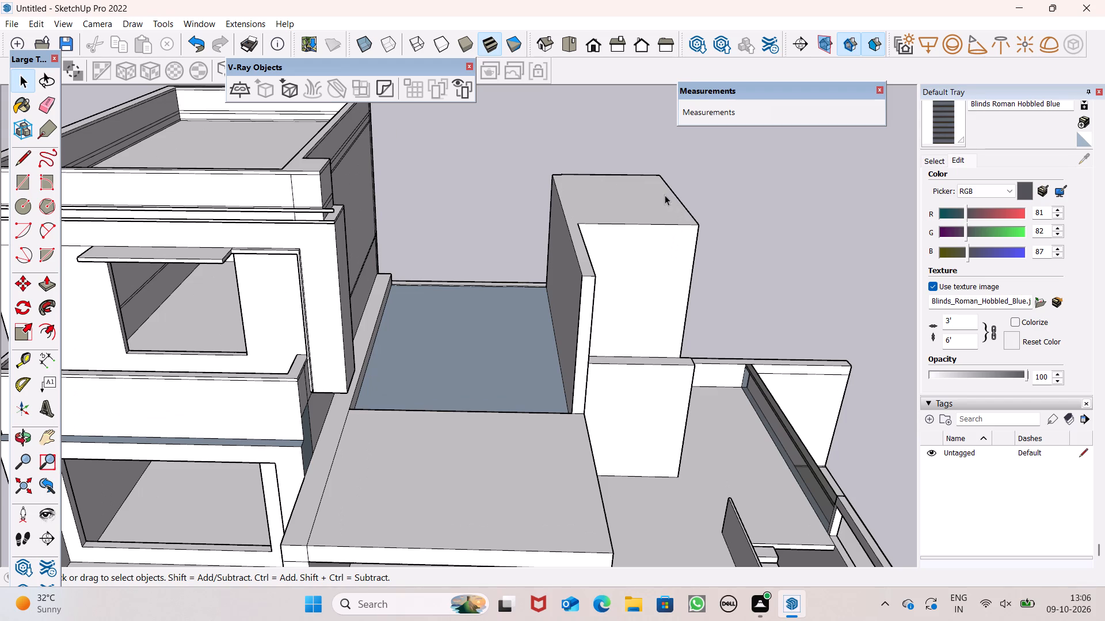
middle_click_drag(653, 207, 424, 342)
scroll(421, 341, "up", 1)
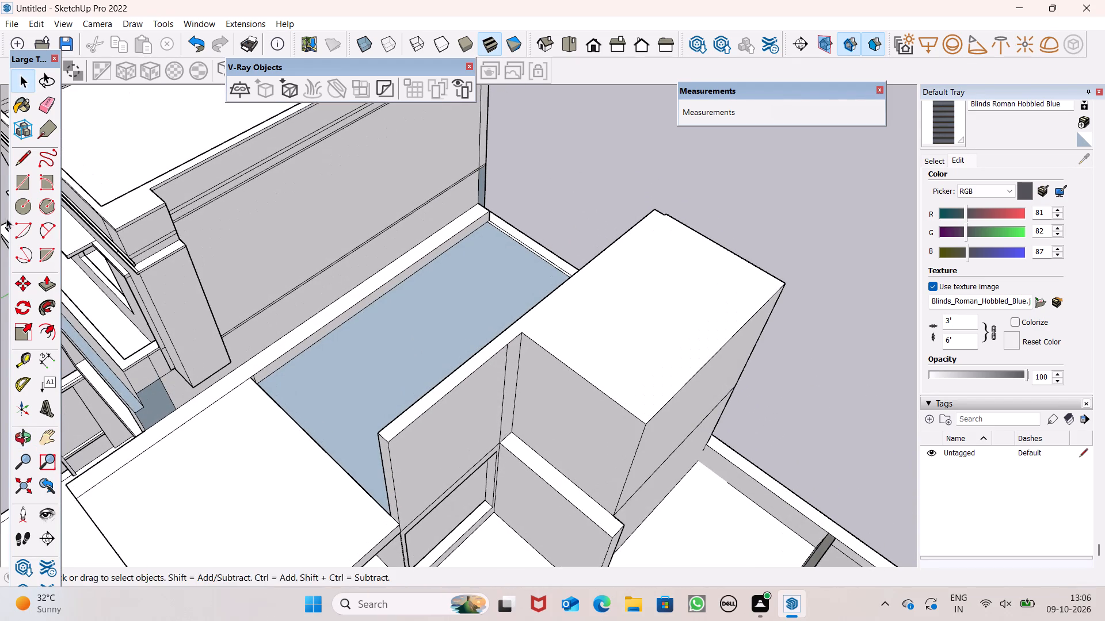
left_click(49, 282)
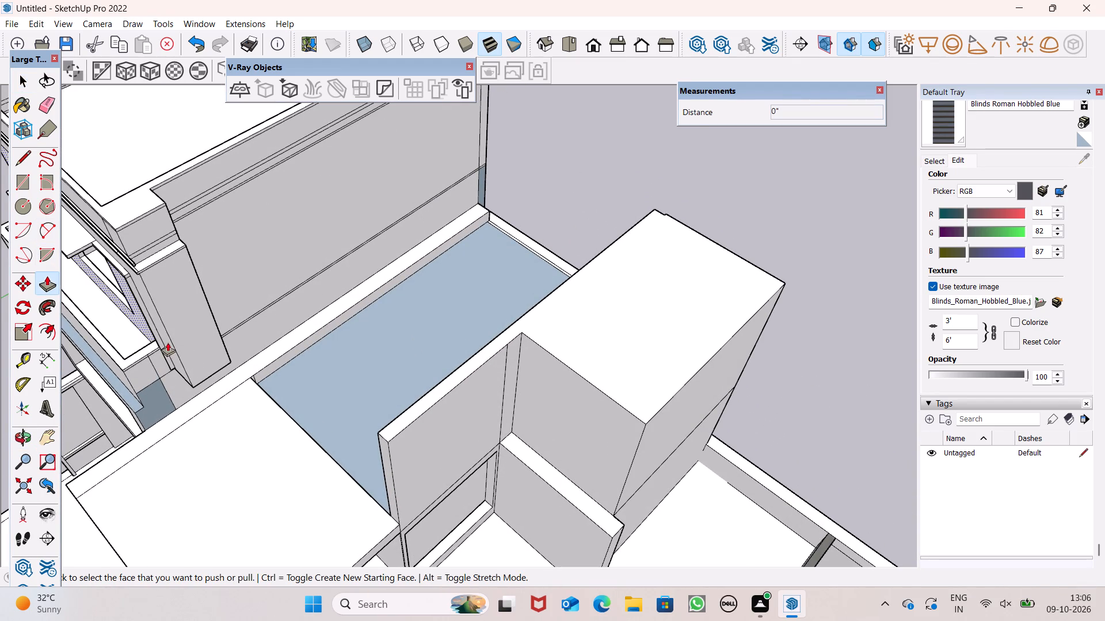
left_click_drag(308, 394, 275, 390)
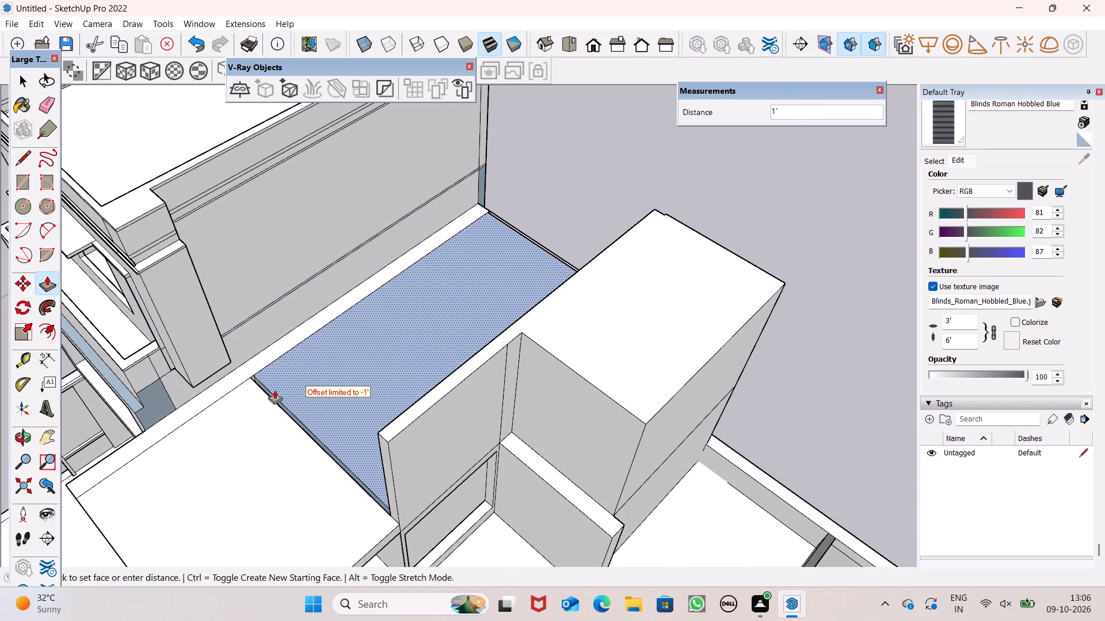
left_click_drag(275, 390, 252, 398)
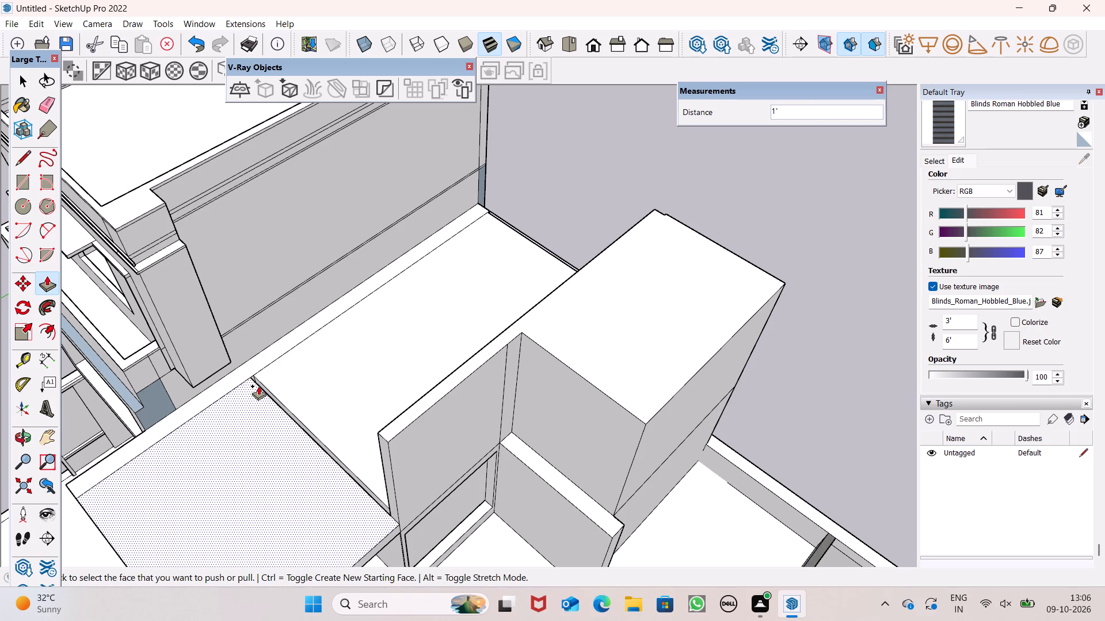
Push/Pull the narrow side face between the two terrace slabs to close the gap, and undo the extra push/pulls.
scroll(258, 393, "up", 5)
scroll(256, 403, "down", 1)
scroll(256, 403, "up", 2)
scroll(302, 442, "up", 7)
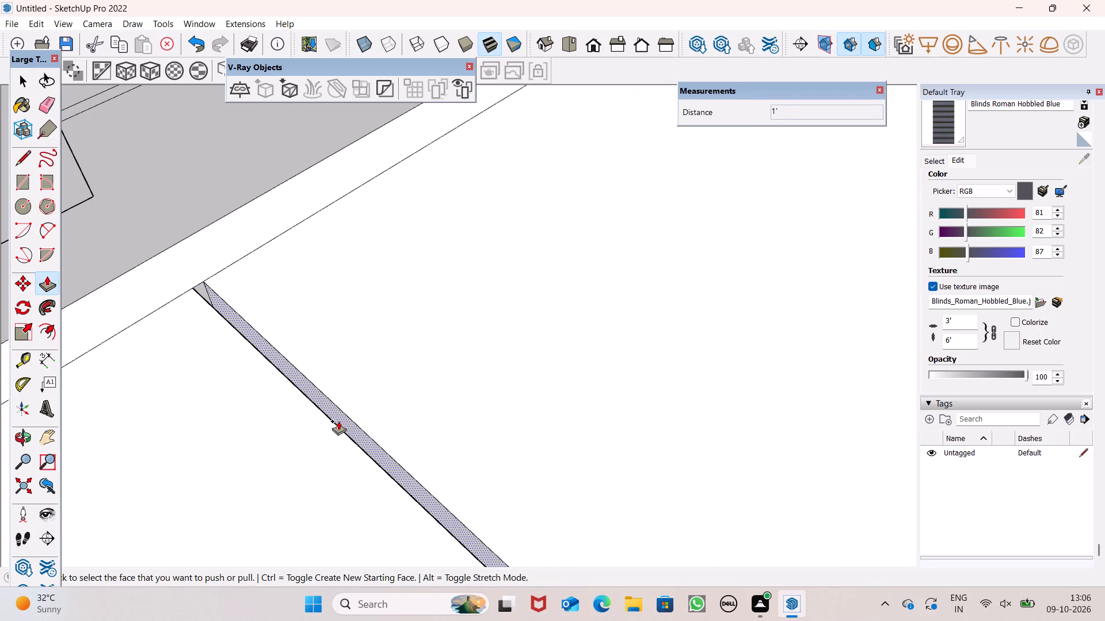
left_click_drag(338, 421, 321, 431)
triple_click(321, 431)
left_click(323, 430)
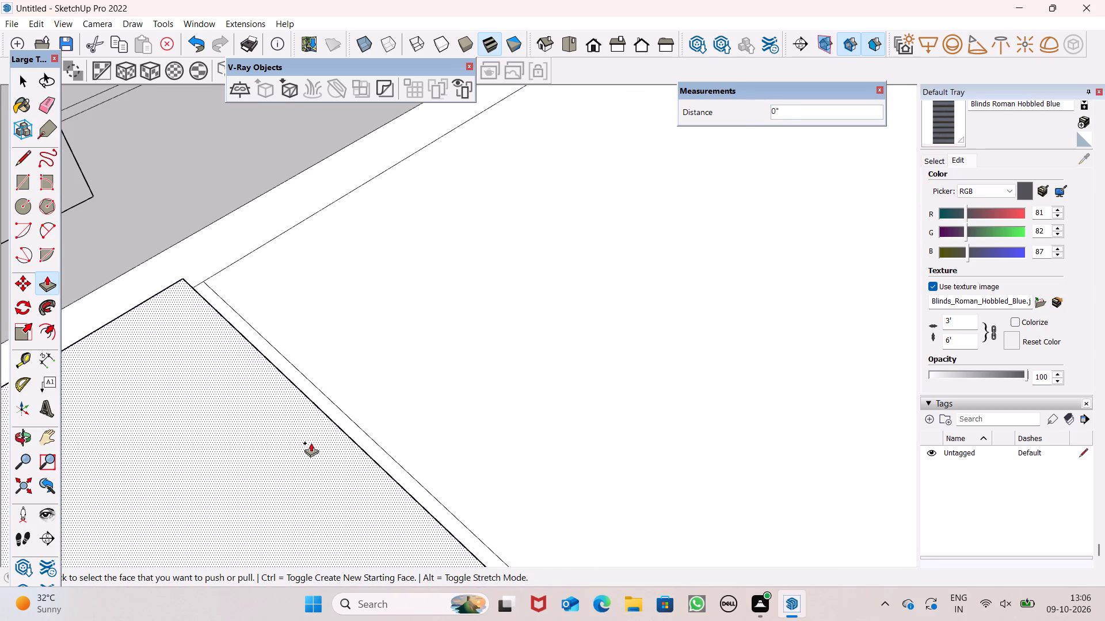
key("ctrl+z")
key("ctrl+z")
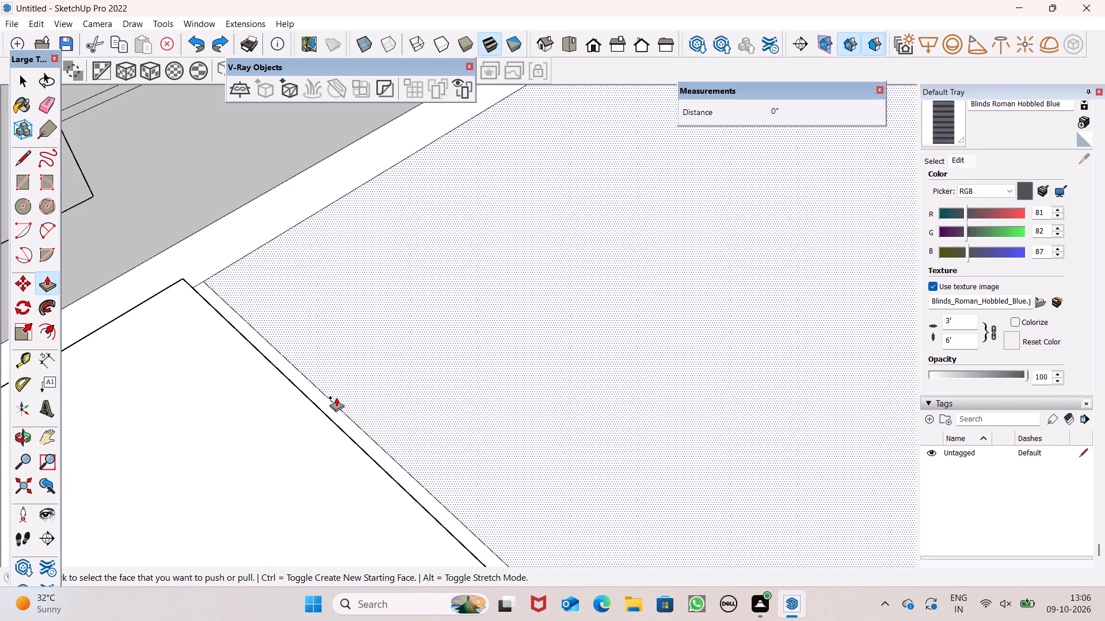
Erase the leftover parallel edges between the front slab and the terrace floor so they form one surface.
scroll(443, 328, "down", 2)
scroll(443, 328, "up", 1)
scroll(443, 328, "down", 1)
scroll(478, 280, "down", 9)
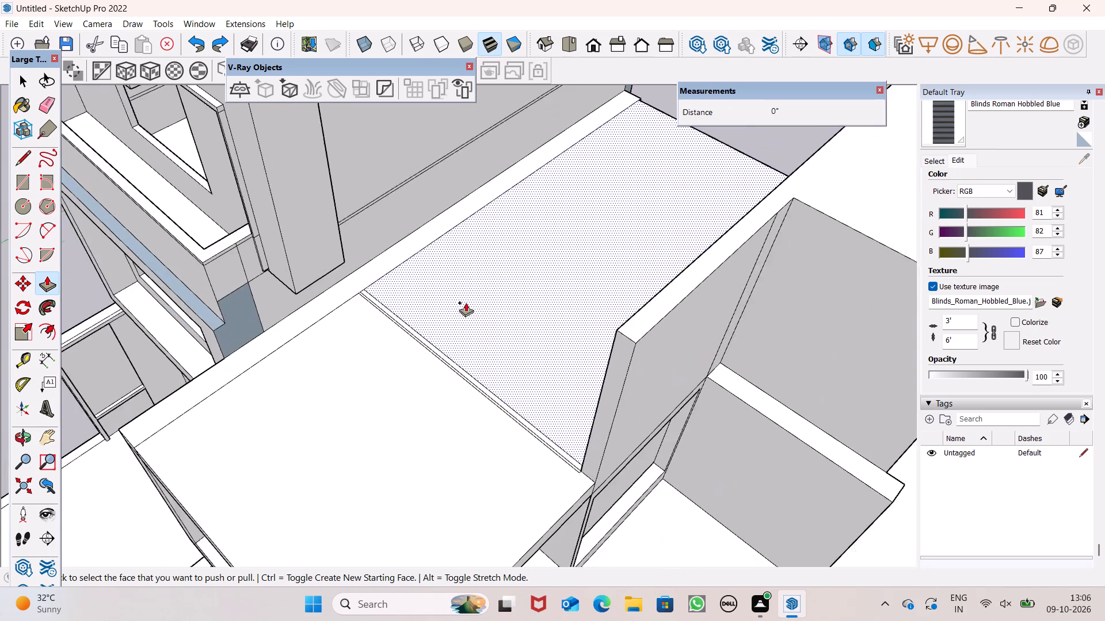
scroll(466, 302, "down", 1)
middle_click_drag(508, 355, 621, 202)
scroll(611, 263, "up", 9)
middle_click_drag(604, 317, 512, 384)
scroll(510, 370, "up", 6)
middle_click_drag(625, 359, 603, 466)
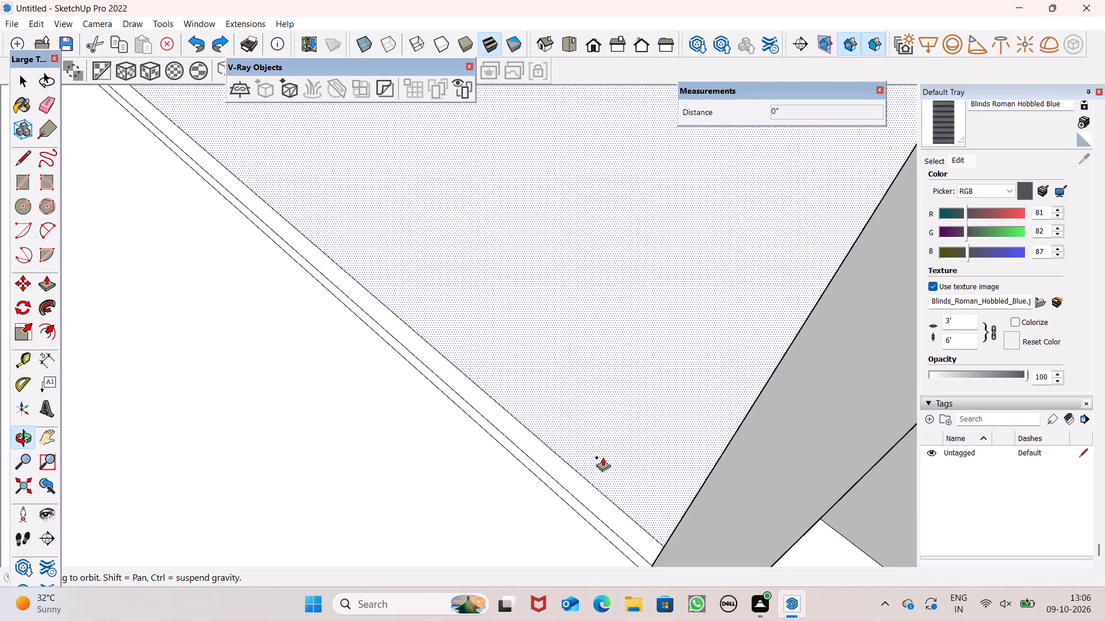
left_click(49, 117)
left_click(44, 104)
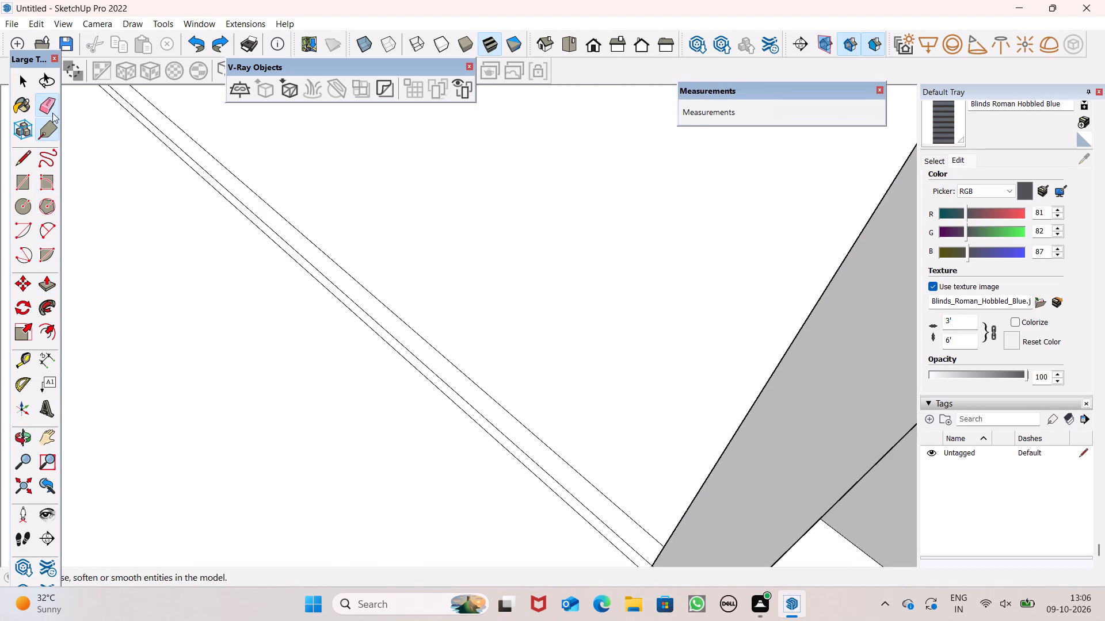
left_click_drag(257, 187, 234, 216)
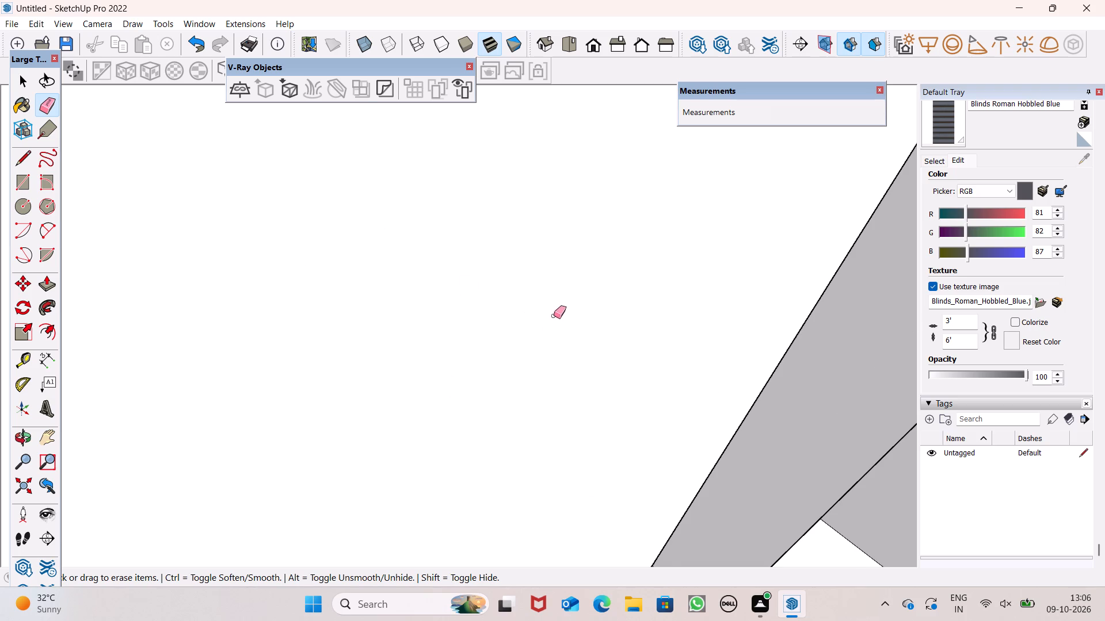
scroll(554, 316, "down", 12)
scroll(656, 267, "up", 1)
scroll(657, 268, "down", 2)
middle_click_drag(670, 302, 843, 0)
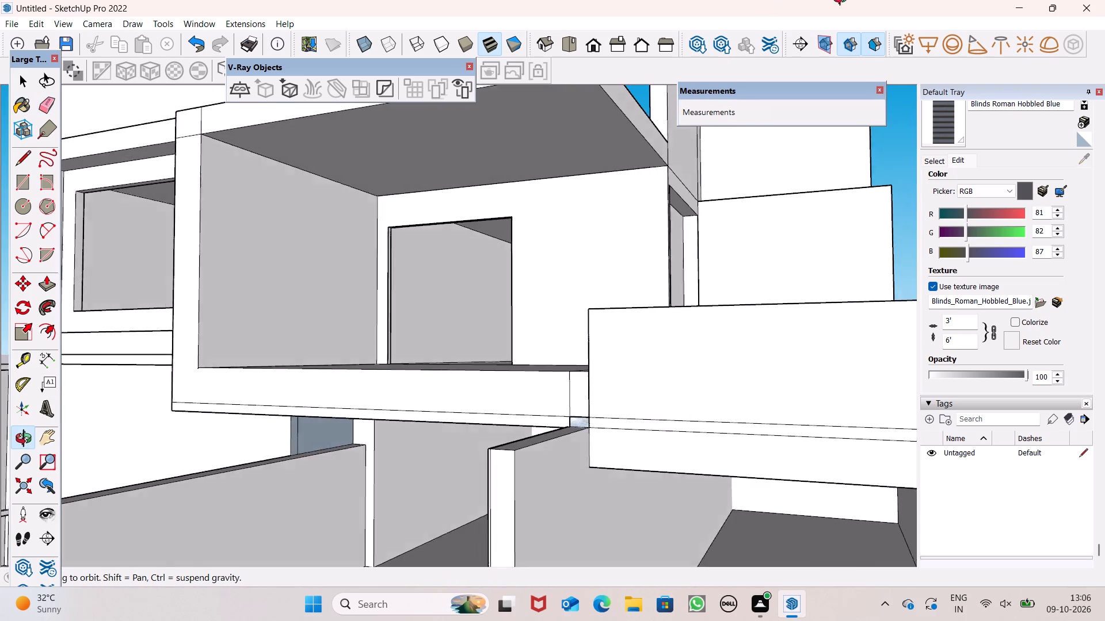
middle_click_drag(843, 0, 883, 139)
scroll(761, 227, "down", 6)
key("space")
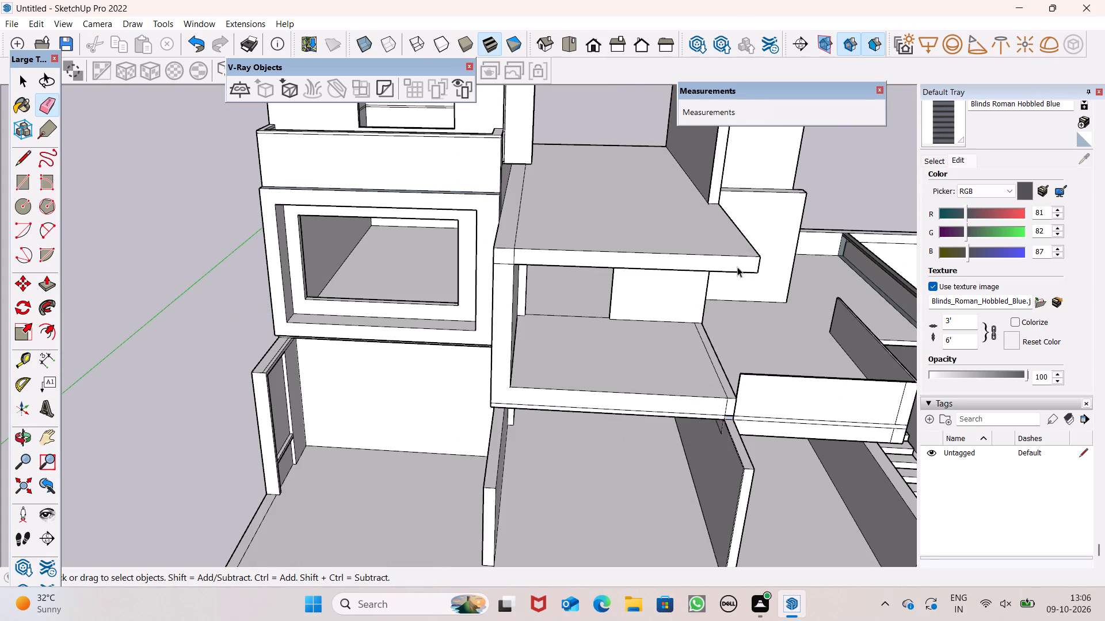
Examine the whole building and the merged terrace slab from above and from the front.
scroll(723, 261, "down", 3)
scroll(626, 223, "down", 5)
middle_click_drag(658, 213, 604, 307)
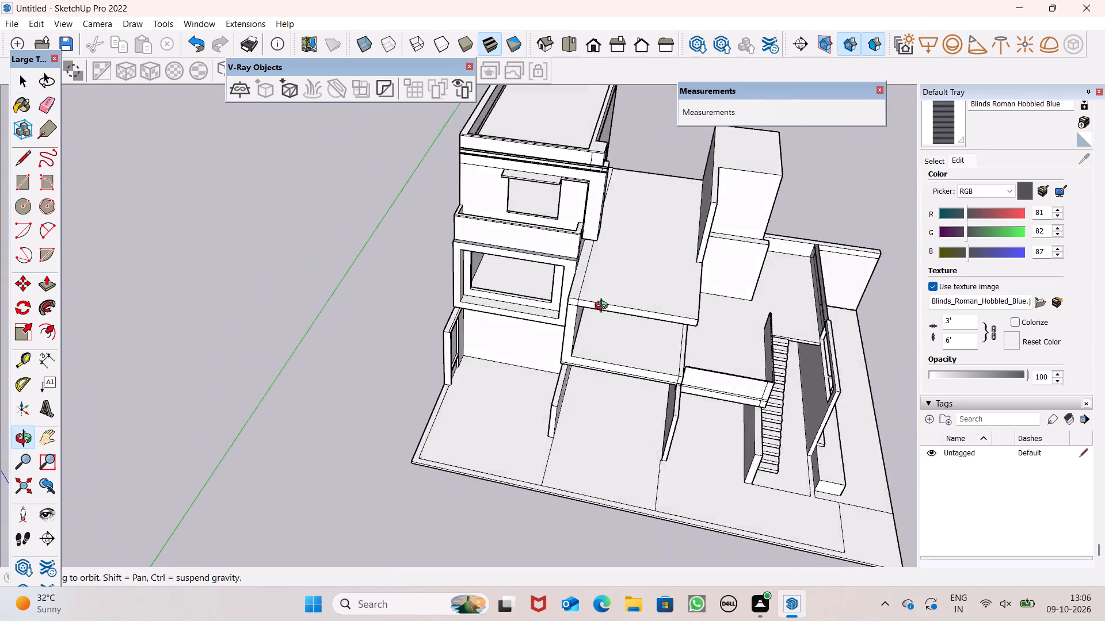
middle_click_drag(604, 307, 712, 532)
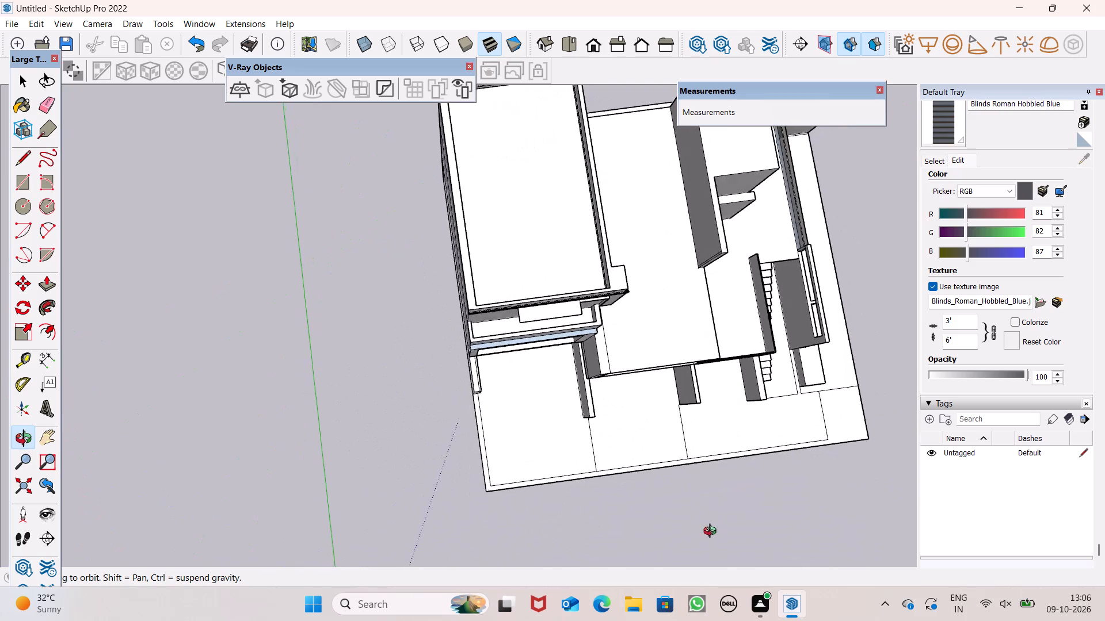
middle_click_drag(712, 532, 699, 485)
scroll(610, 408, "down", 5)
scroll(597, 416, "up", 6)
middle_click_drag(657, 358, 549, 364)
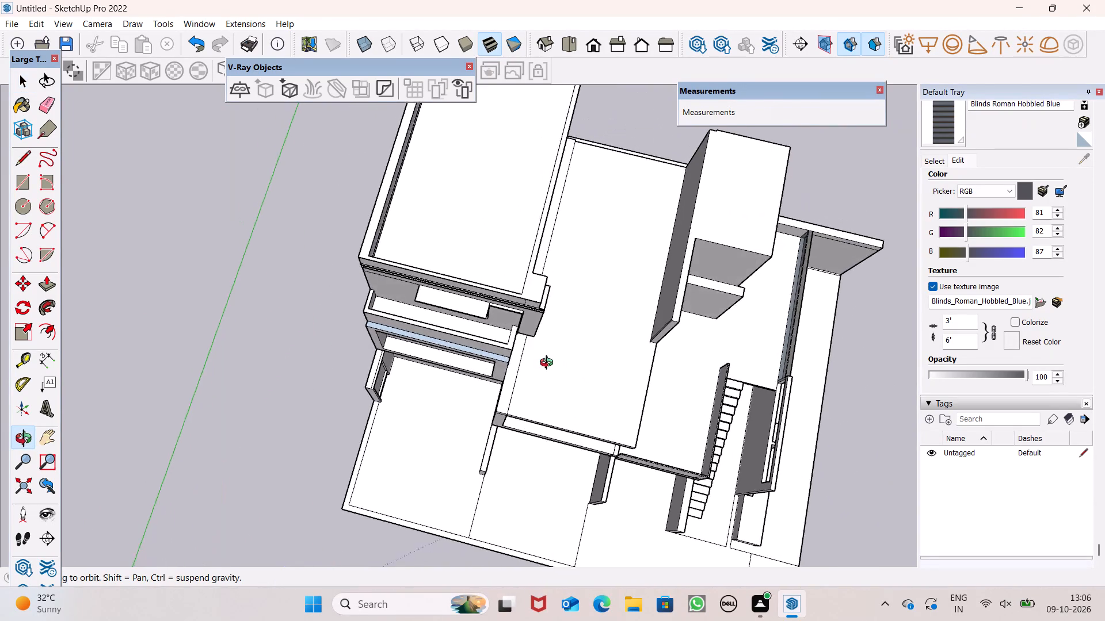
middle_click_drag(549, 364, 468, 213)
scroll(468, 213, "up", 1)
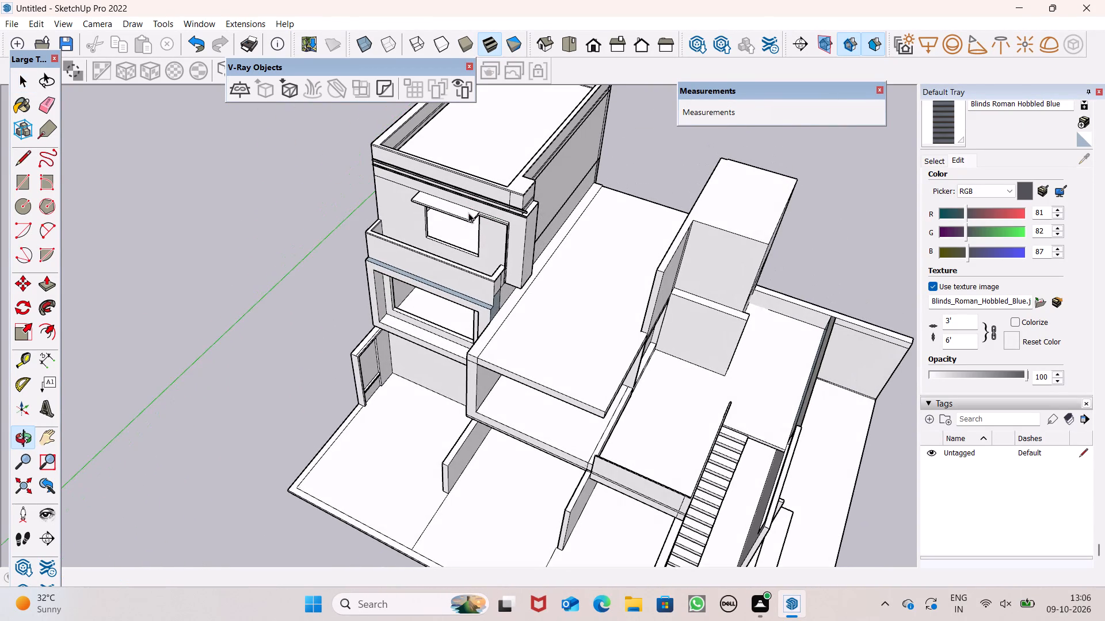
middle_click_drag(523, 302, 508, 103)
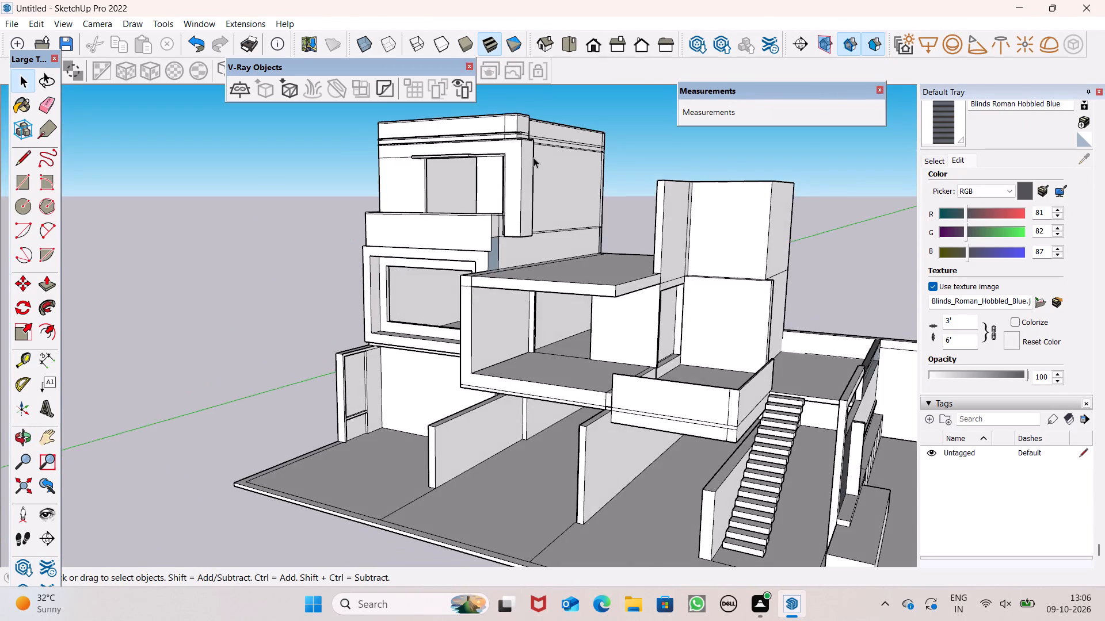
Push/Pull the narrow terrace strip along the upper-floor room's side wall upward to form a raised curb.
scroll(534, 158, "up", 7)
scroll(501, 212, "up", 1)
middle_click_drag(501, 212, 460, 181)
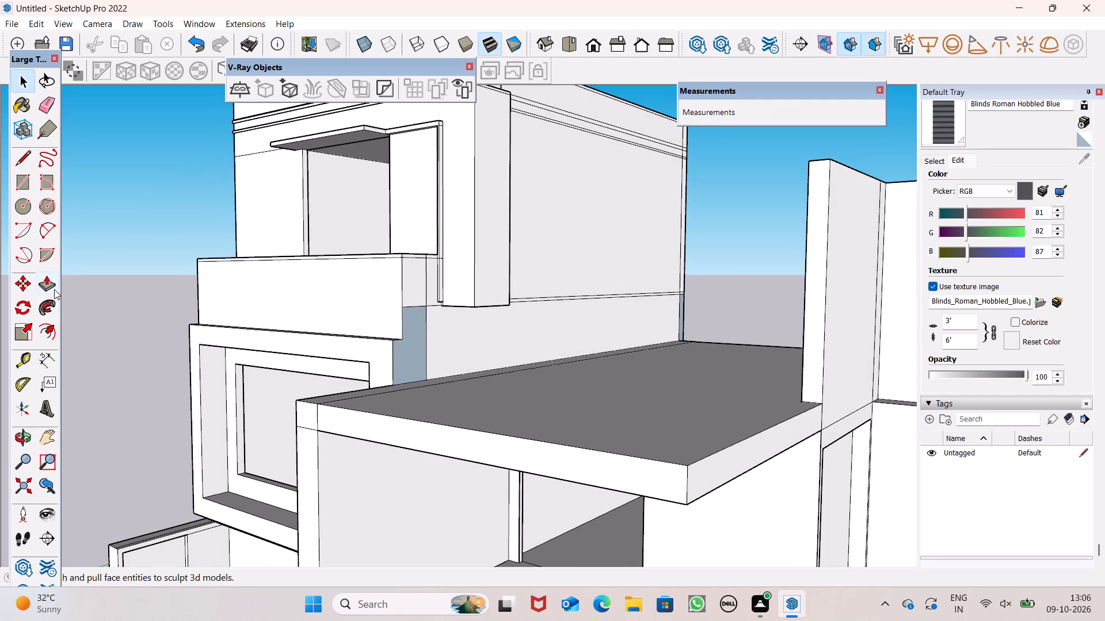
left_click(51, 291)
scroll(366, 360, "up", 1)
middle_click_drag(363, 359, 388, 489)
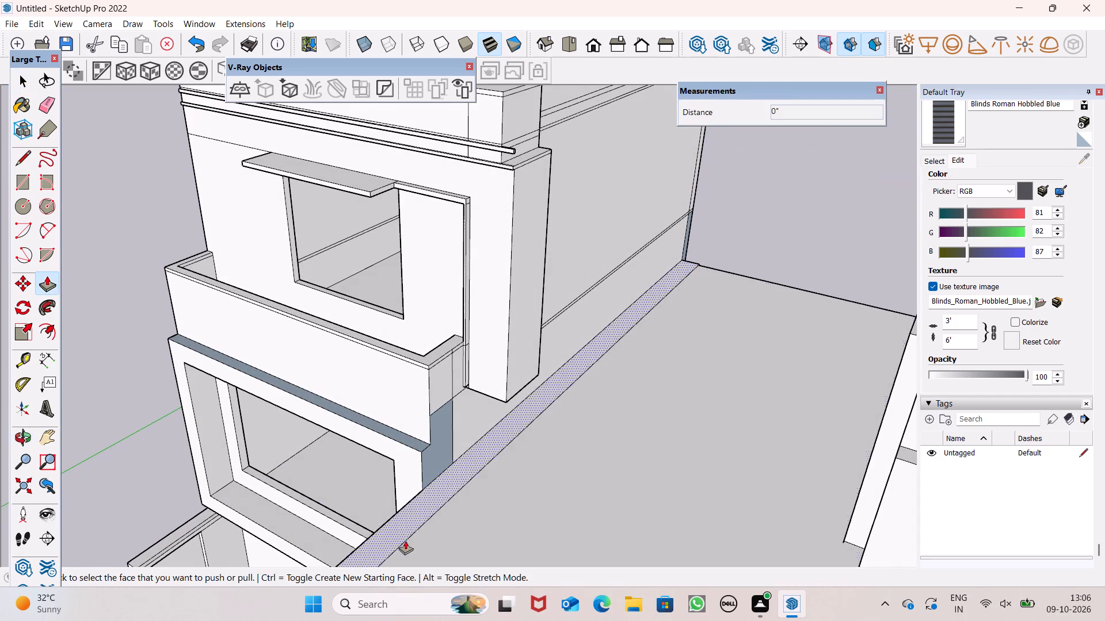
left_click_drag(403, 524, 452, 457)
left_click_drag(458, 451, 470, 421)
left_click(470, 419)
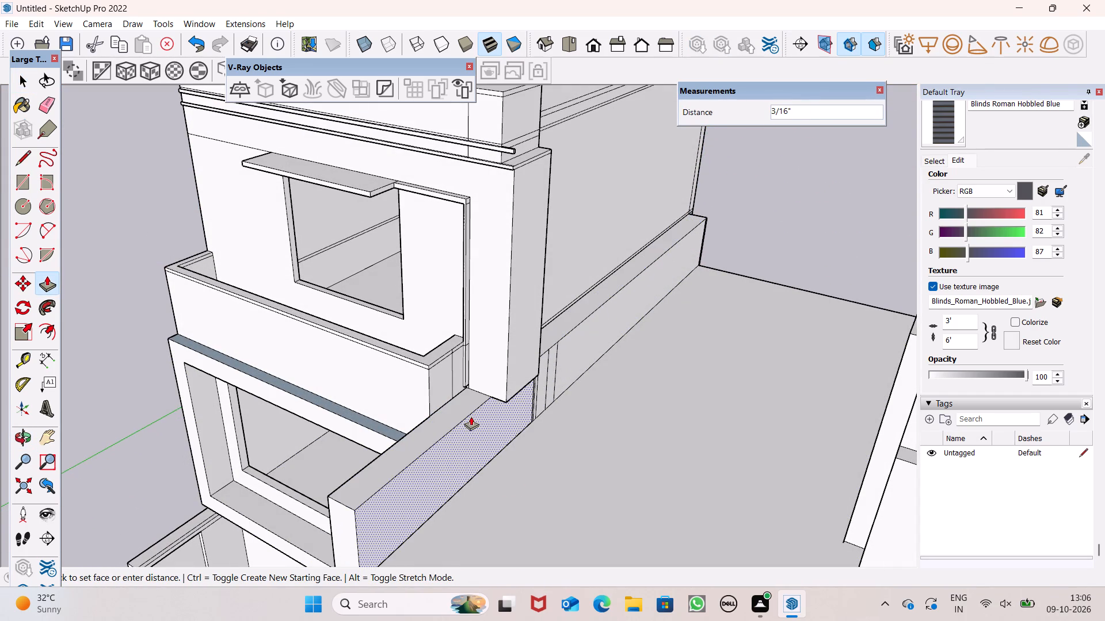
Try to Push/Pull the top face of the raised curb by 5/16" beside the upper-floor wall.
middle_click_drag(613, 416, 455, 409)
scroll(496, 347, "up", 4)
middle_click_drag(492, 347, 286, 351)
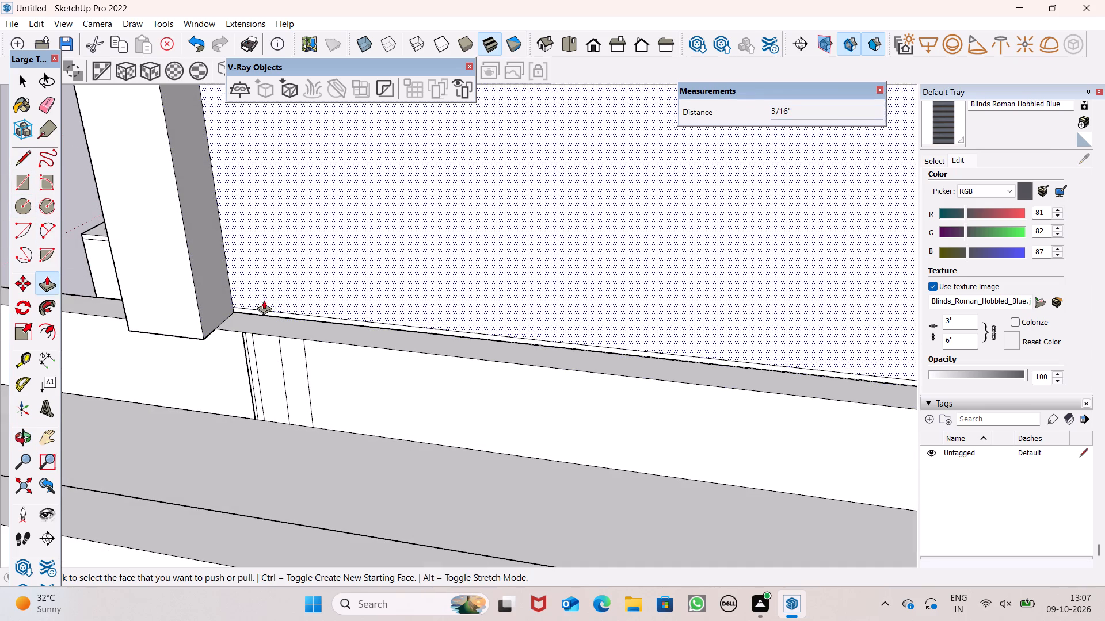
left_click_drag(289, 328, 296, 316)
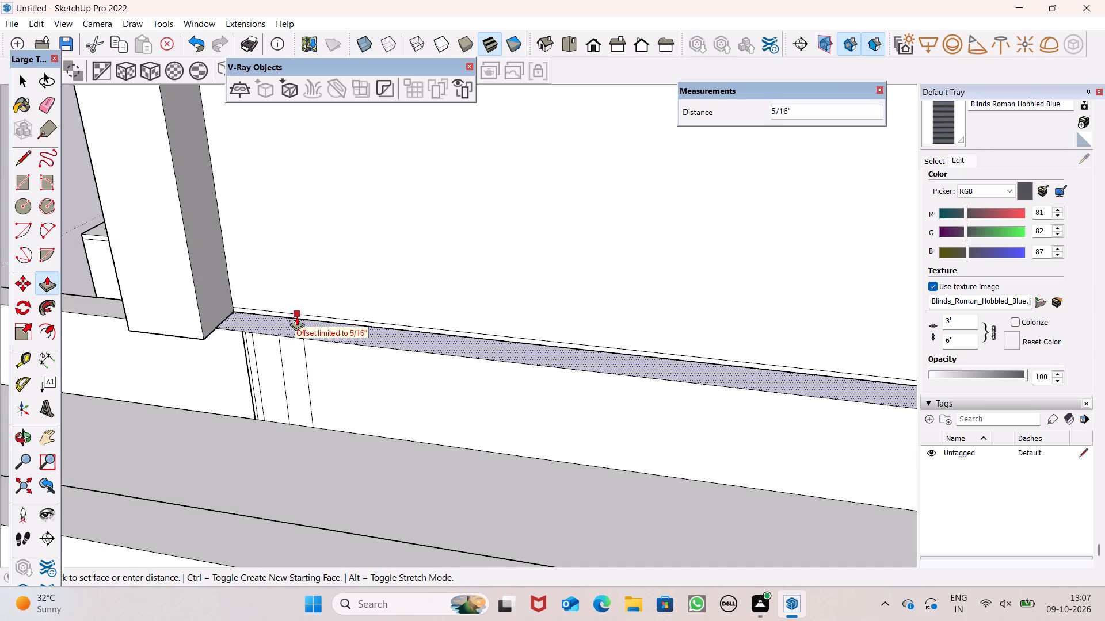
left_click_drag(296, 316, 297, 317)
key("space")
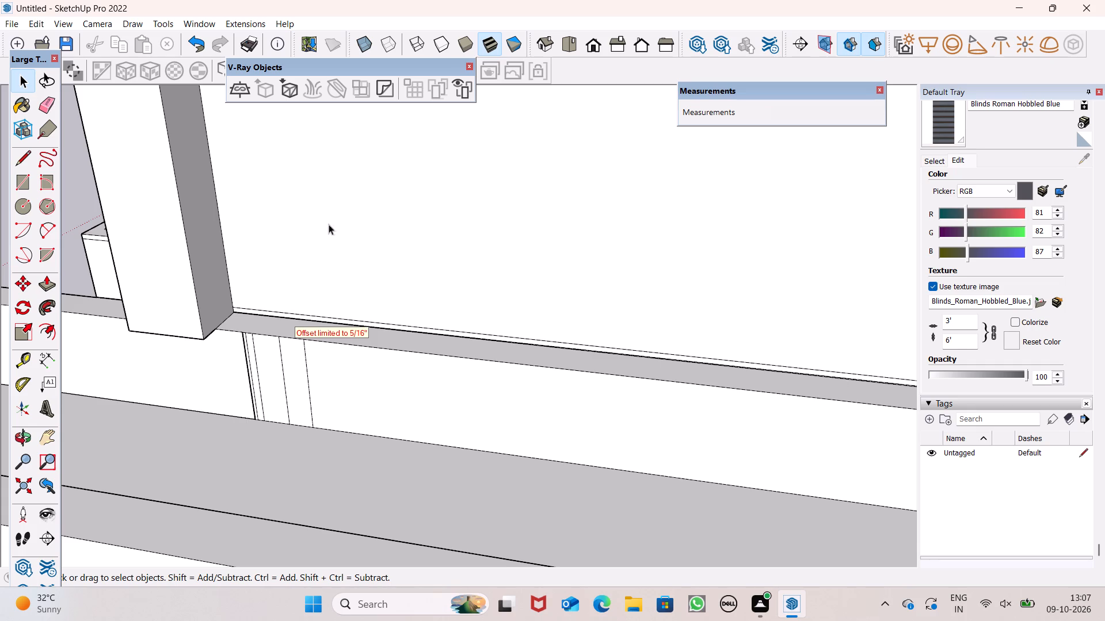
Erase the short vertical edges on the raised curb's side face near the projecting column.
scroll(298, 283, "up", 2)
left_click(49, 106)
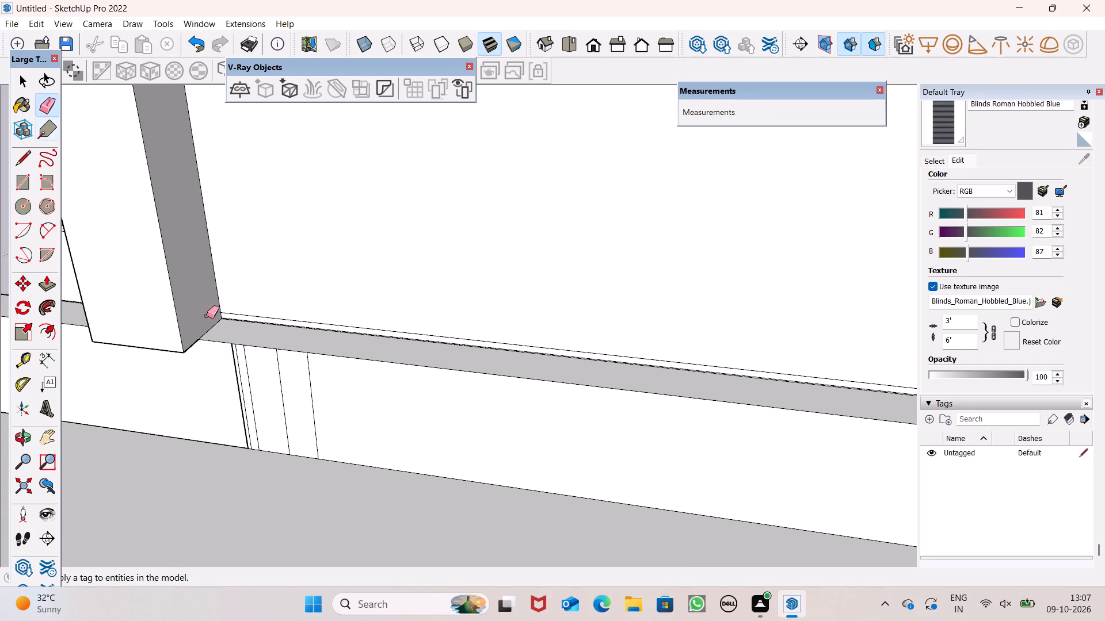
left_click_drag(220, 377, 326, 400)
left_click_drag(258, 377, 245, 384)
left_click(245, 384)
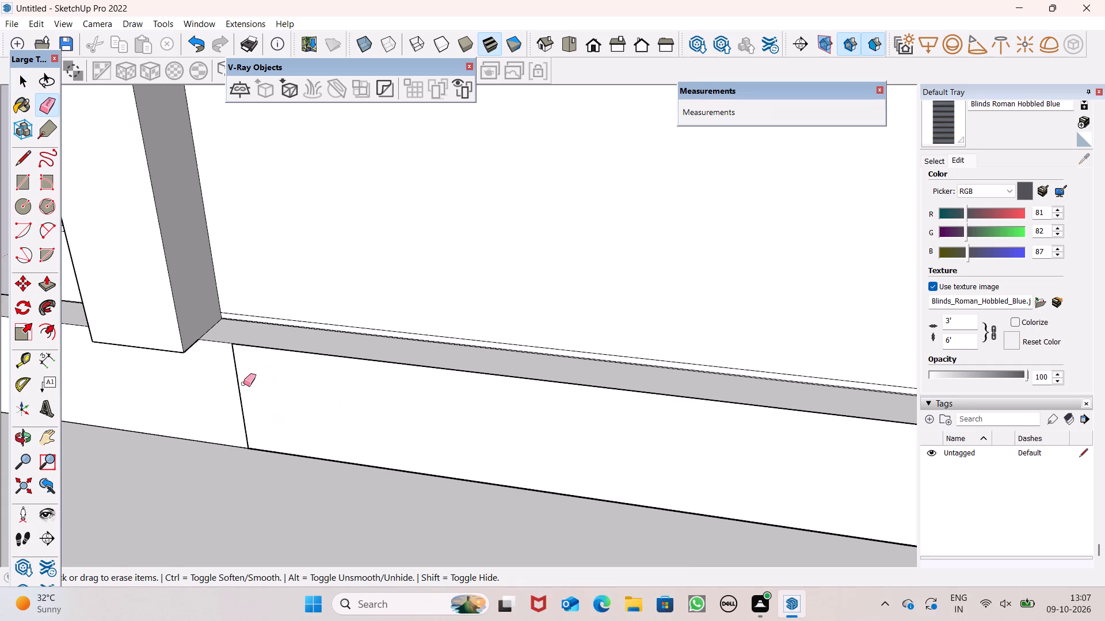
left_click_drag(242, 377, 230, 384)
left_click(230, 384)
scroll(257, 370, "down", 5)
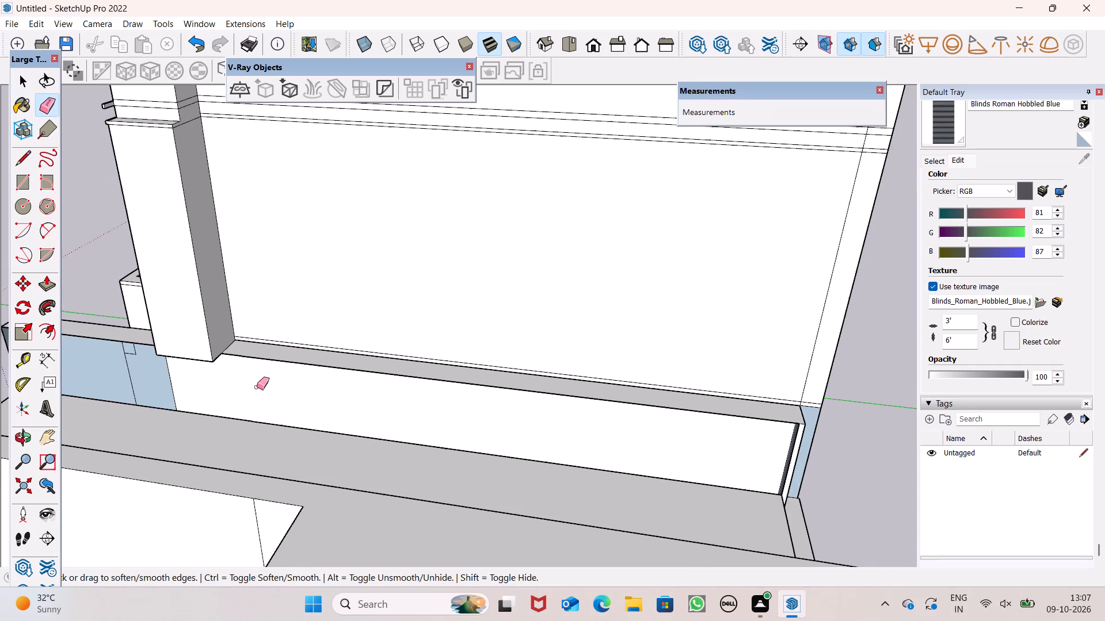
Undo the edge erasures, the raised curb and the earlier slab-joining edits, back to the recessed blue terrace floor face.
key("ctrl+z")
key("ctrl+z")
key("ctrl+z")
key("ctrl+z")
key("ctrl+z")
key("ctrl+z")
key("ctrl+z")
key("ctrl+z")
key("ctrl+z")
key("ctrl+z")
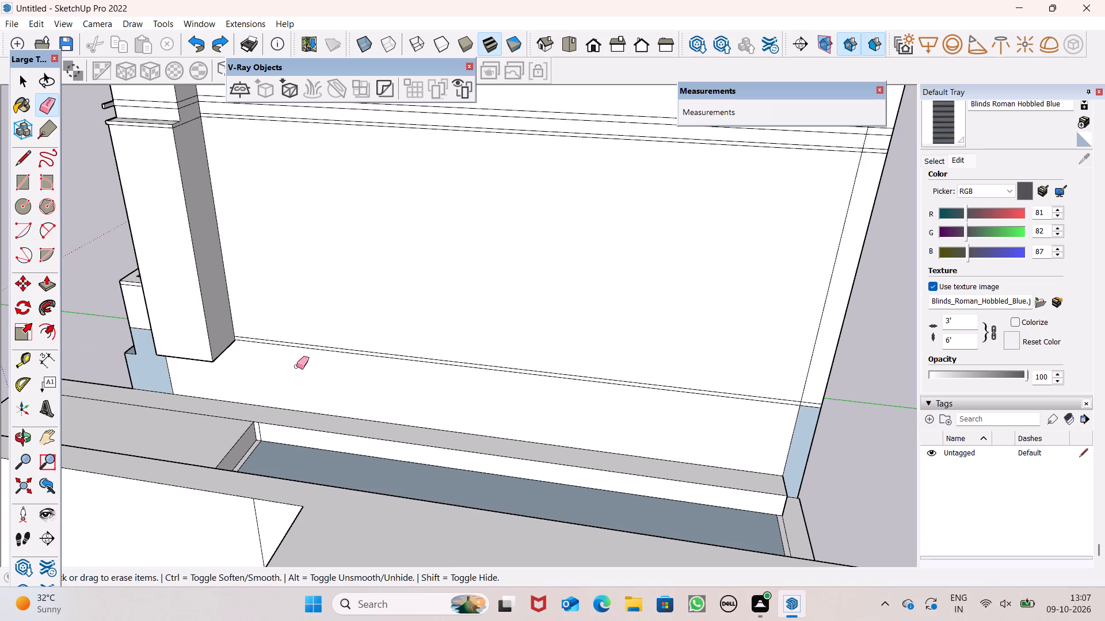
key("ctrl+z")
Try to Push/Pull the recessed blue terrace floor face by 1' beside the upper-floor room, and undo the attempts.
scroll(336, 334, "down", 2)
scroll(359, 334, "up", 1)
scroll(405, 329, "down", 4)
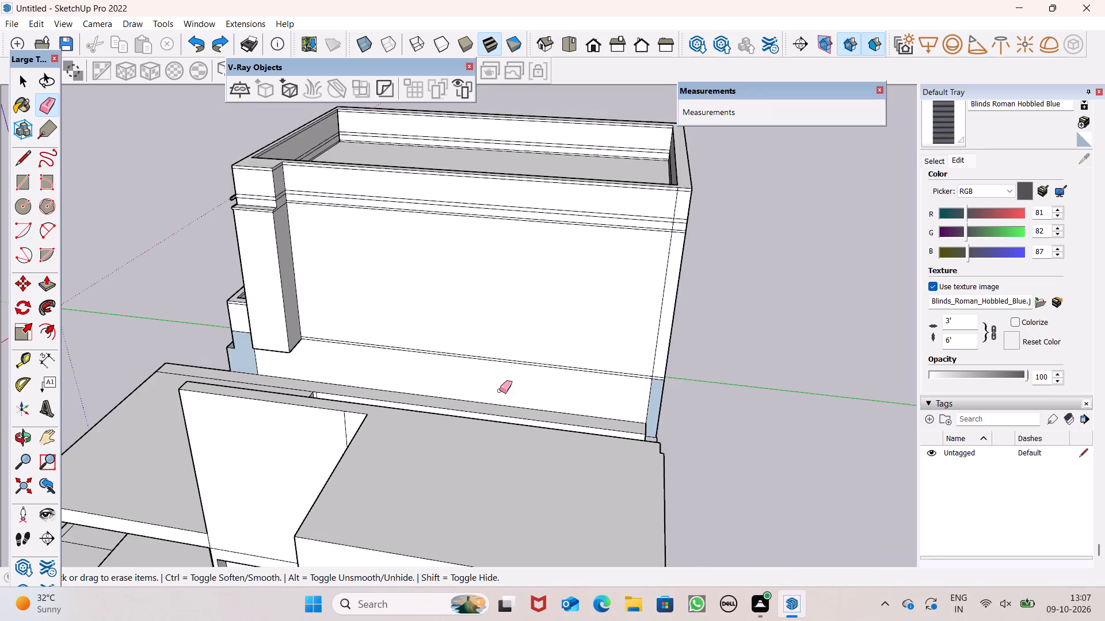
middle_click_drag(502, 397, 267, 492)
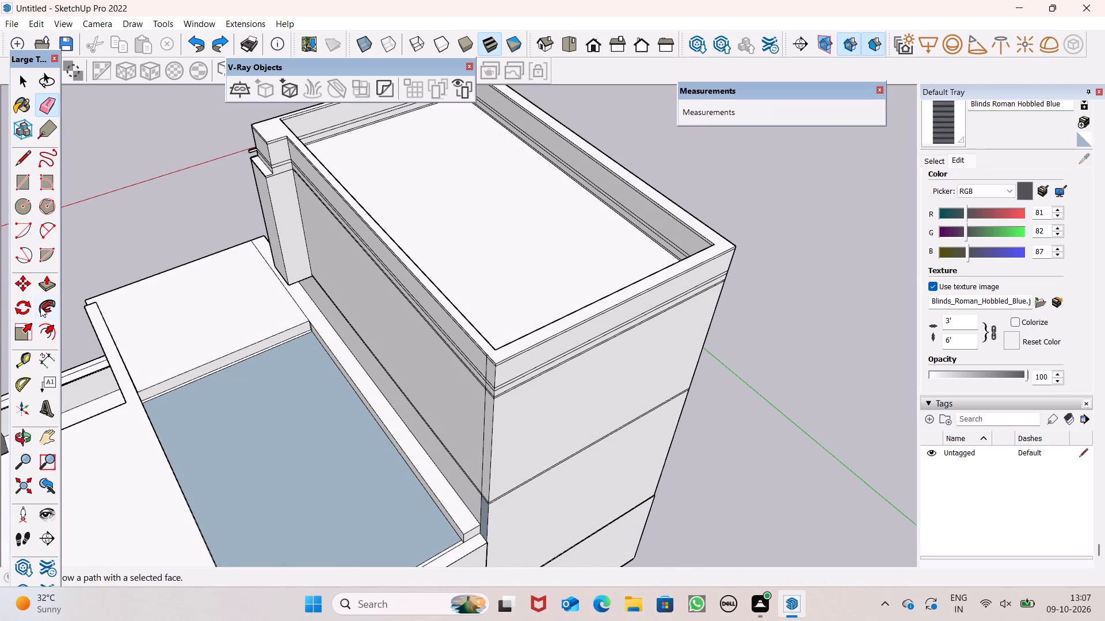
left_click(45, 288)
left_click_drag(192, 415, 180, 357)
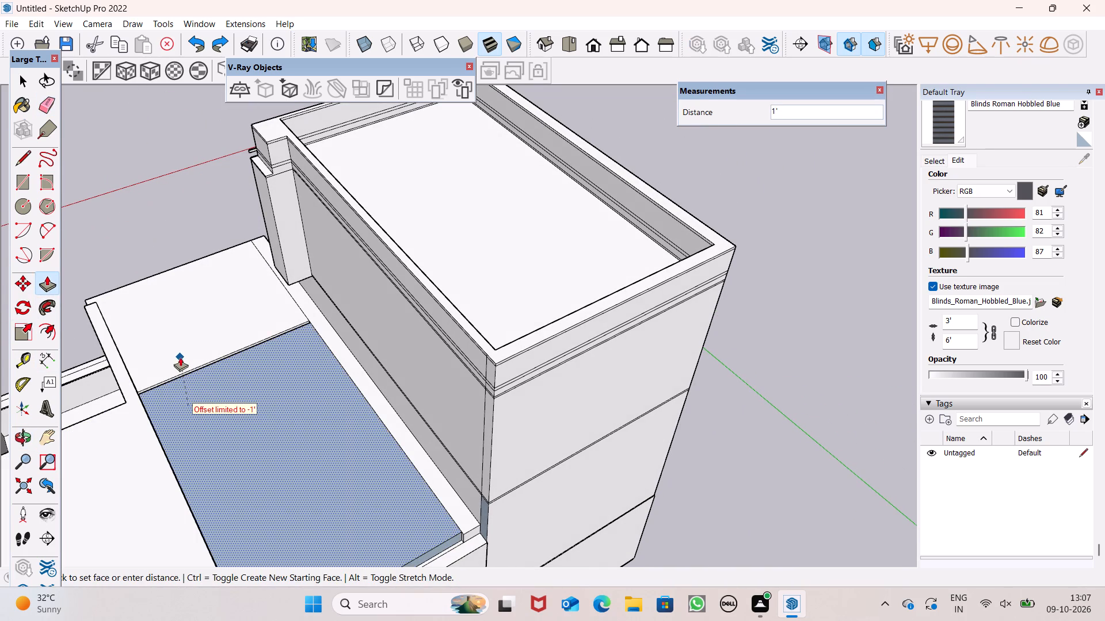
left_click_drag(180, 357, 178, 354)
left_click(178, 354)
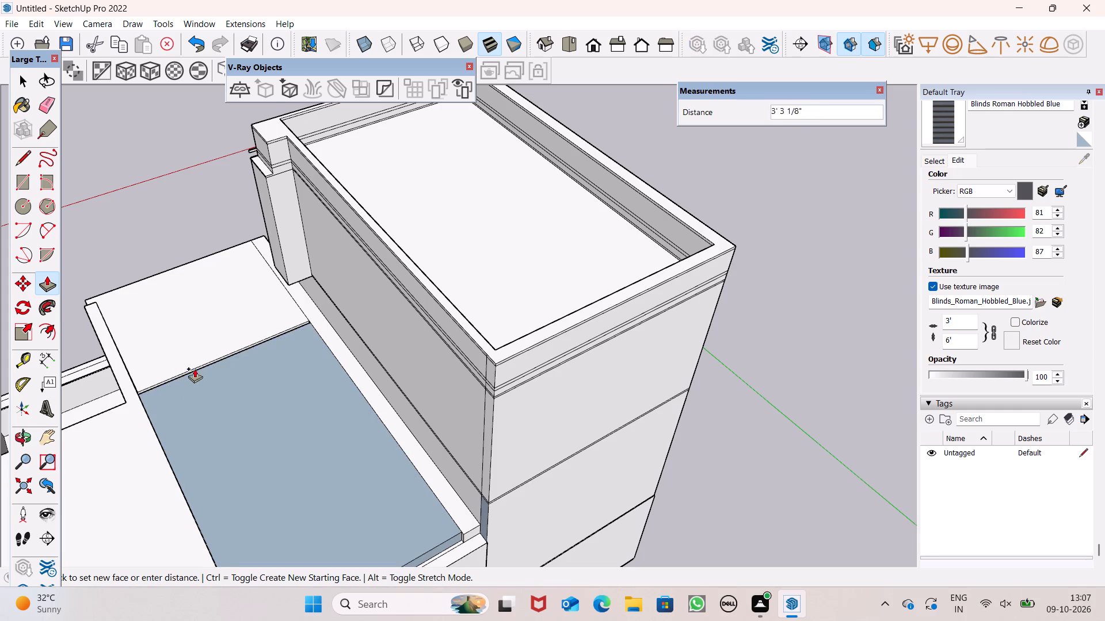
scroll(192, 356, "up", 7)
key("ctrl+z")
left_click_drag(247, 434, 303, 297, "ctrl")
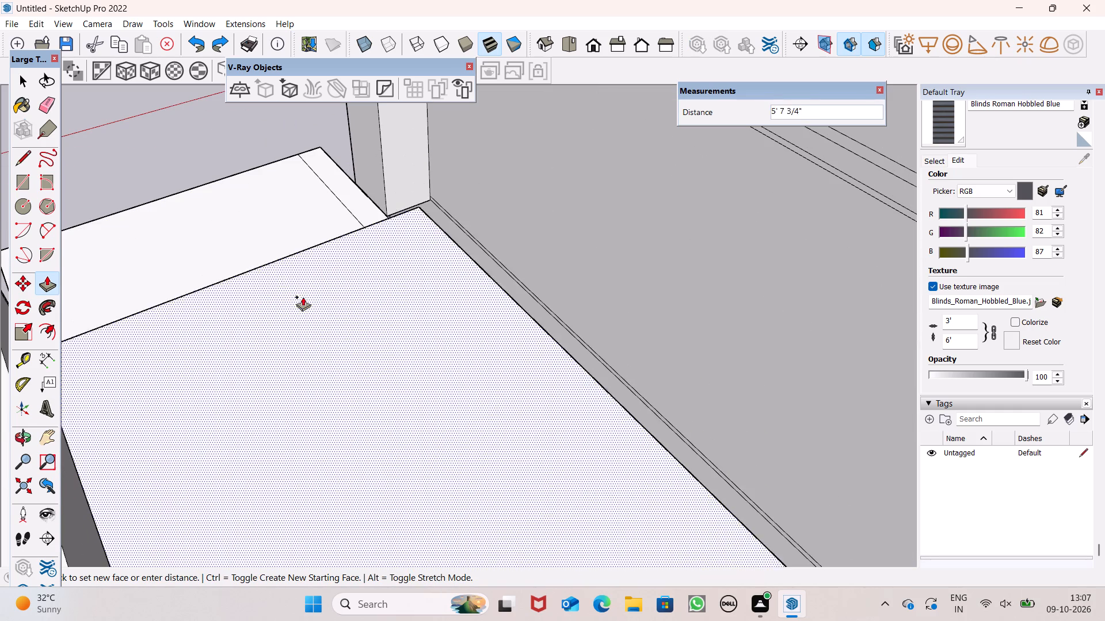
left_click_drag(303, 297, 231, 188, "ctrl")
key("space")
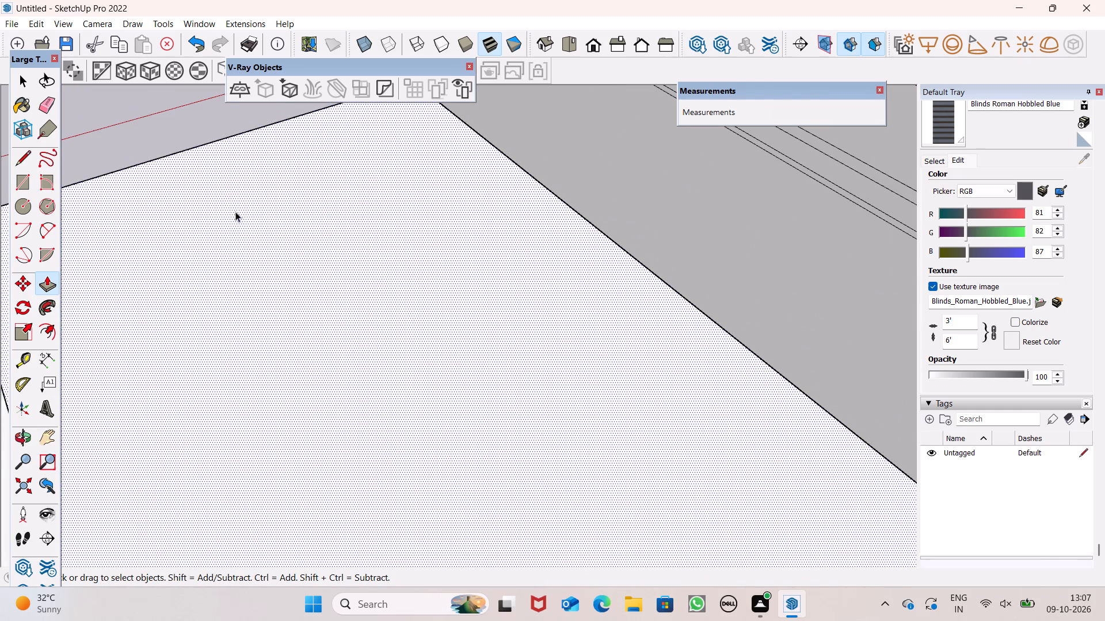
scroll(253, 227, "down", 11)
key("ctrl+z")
Push/Pull the recessed blue terrace floor face by 1' between the front slab and the tall block.
middle_click_drag(353, 325, 499, 392)
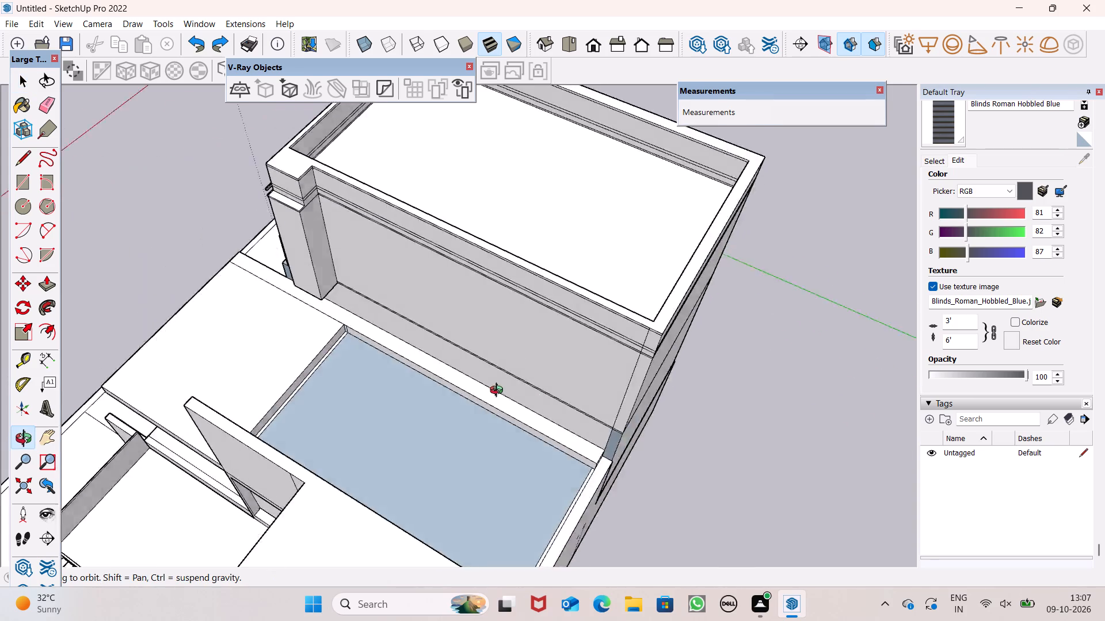
middle_click_drag(499, 392, 577, 397)
scroll(421, 424, "up", 7)
scroll(417, 424, "down", 1)
scroll(417, 424, "up", 1)
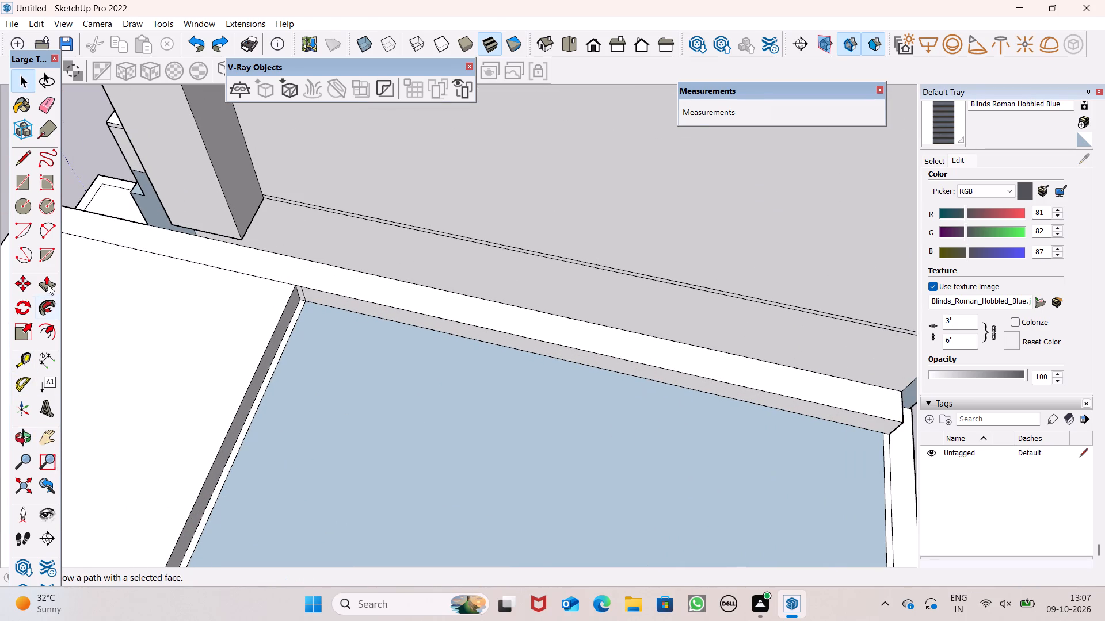
left_click(48, 285)
left_click_drag(312, 414, 239, 398)
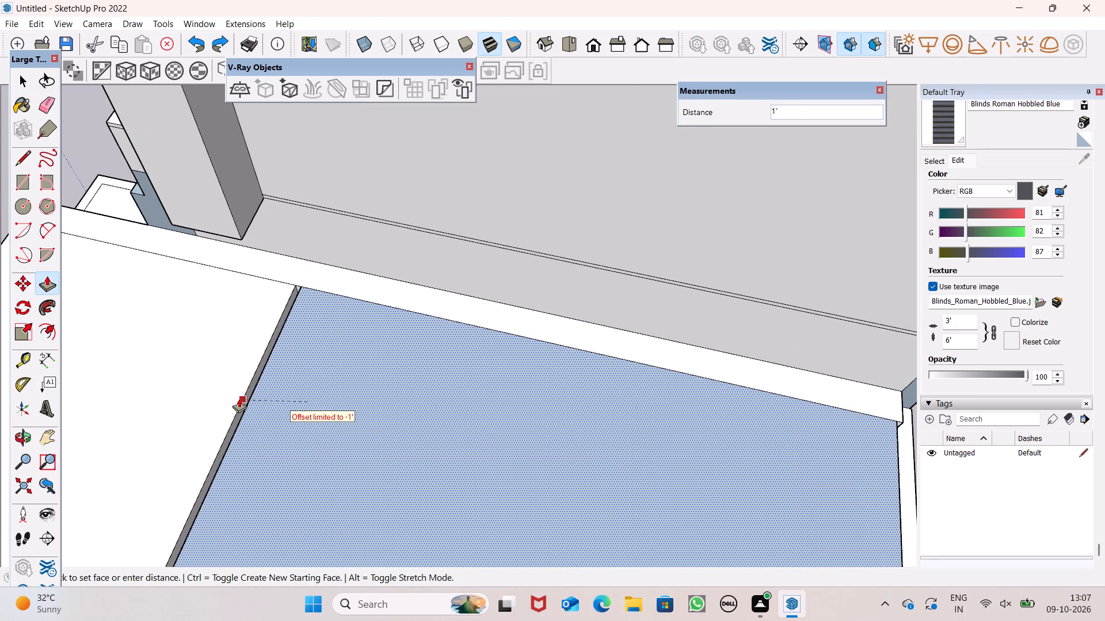
left_click_drag(239, 398, 234, 399)
Push/Pull the narrow side face between the front slab and the terrace floor by 2 13/16" to close the gap.
middle_click_drag(243, 422, 362, 402)
scroll(365, 404, "up", 1)
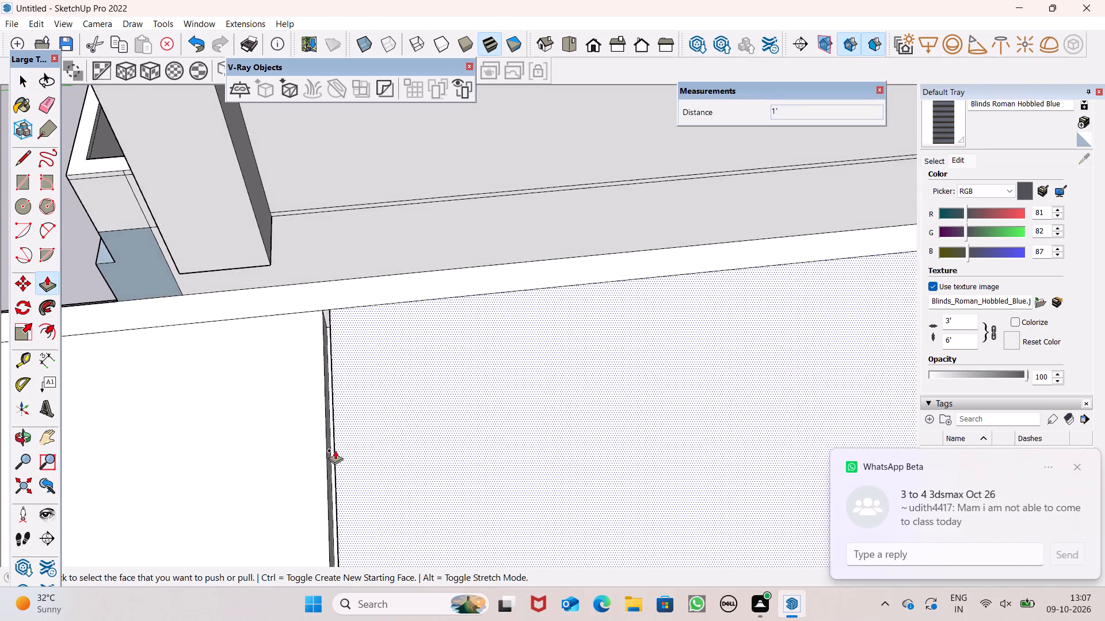
scroll(325, 458, "up", 9)
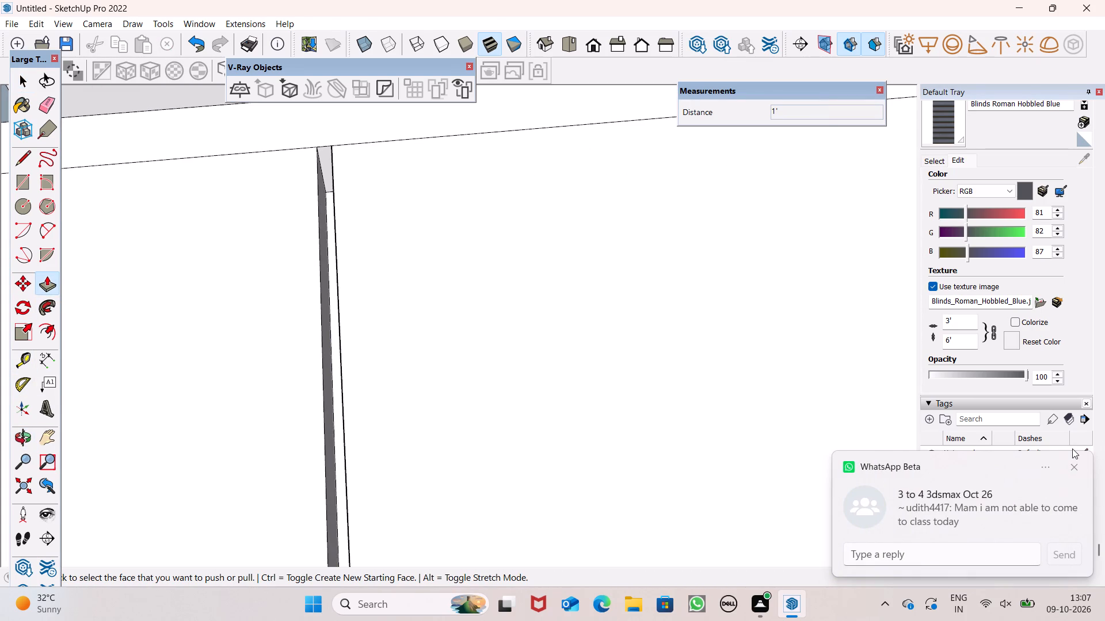
left_click(1072, 461)
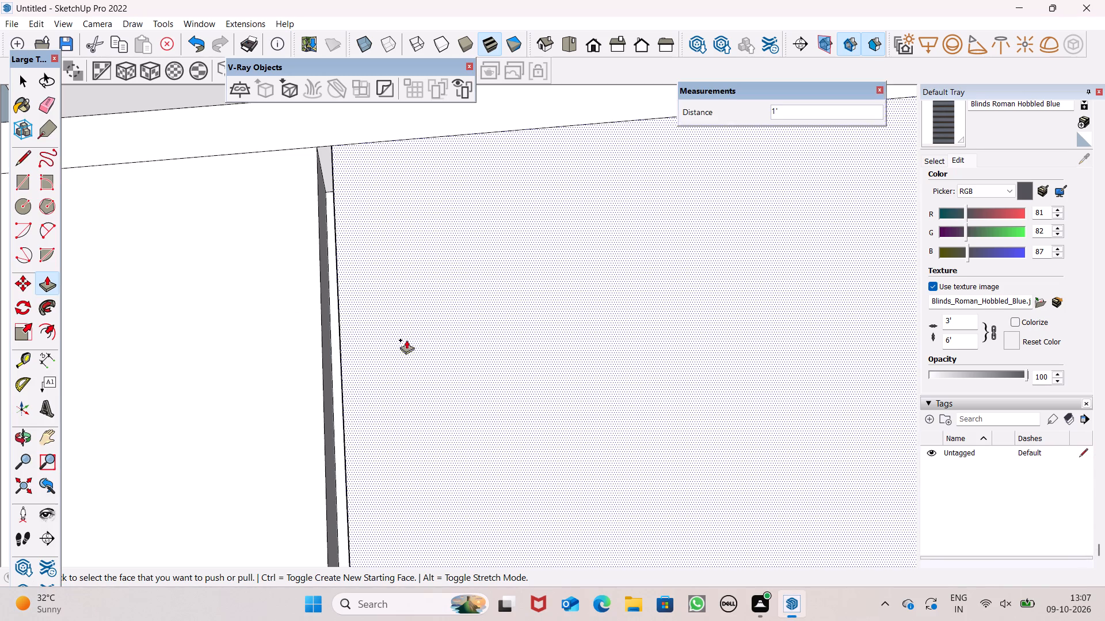
scroll(293, 314, "up", 7)
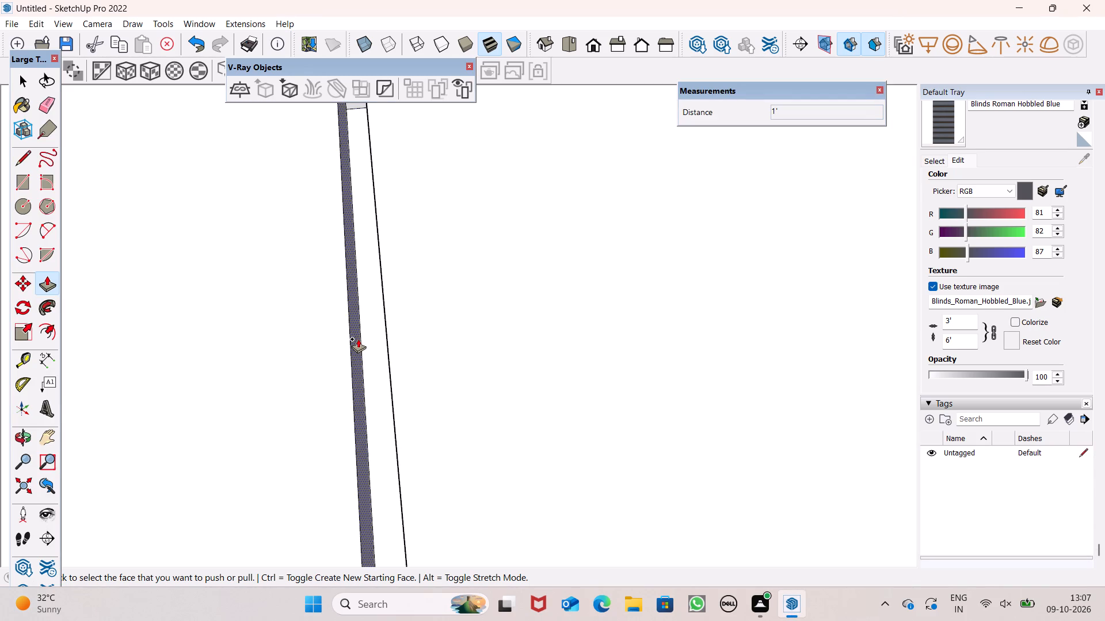
left_click_drag(358, 339, 388, 351)
scroll(381, 327, "down", 12)
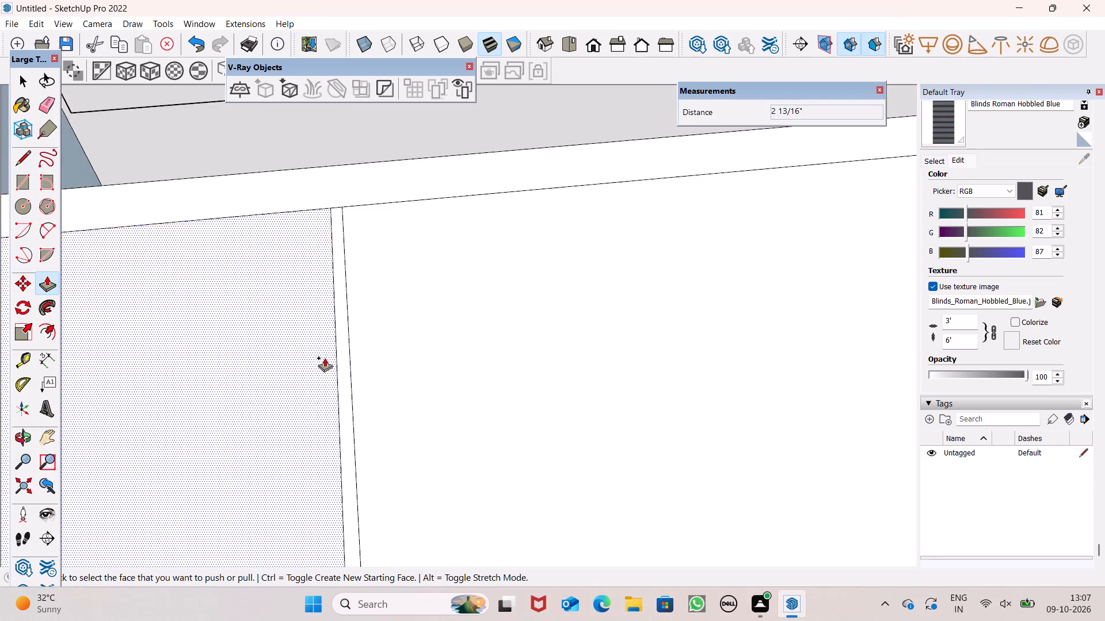
Examine the closed terrace joint and the whole building from above, from behind and from the front.
scroll(325, 358, "down", 10)
middle_click_drag(383, 351, 374, 315)
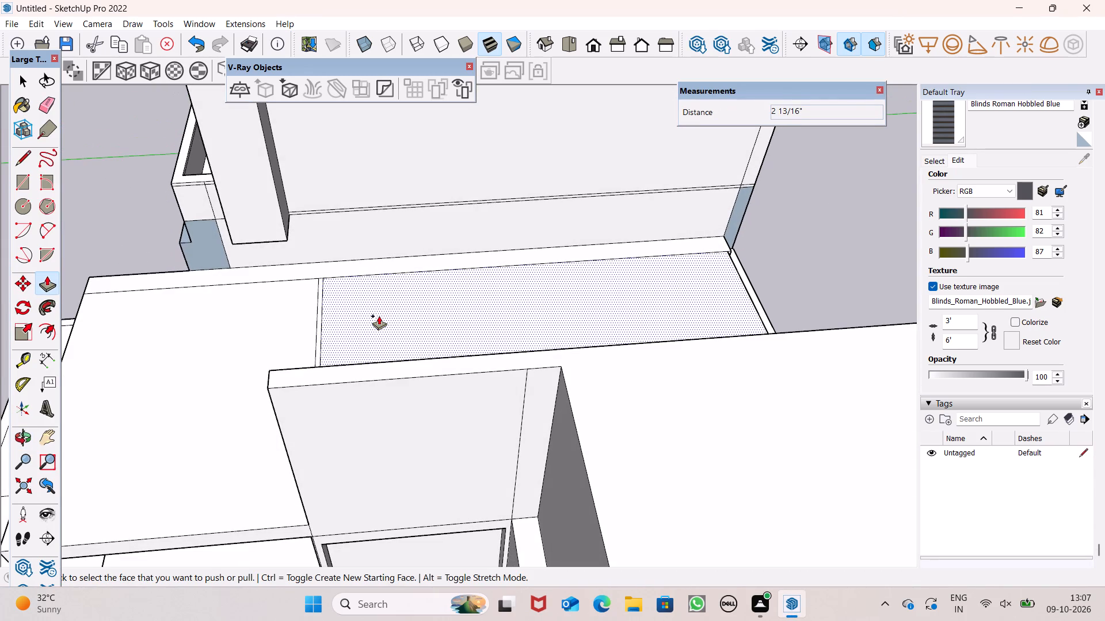
scroll(447, 225, "down", 4)
middle_click_drag(433, 273, 437, 271)
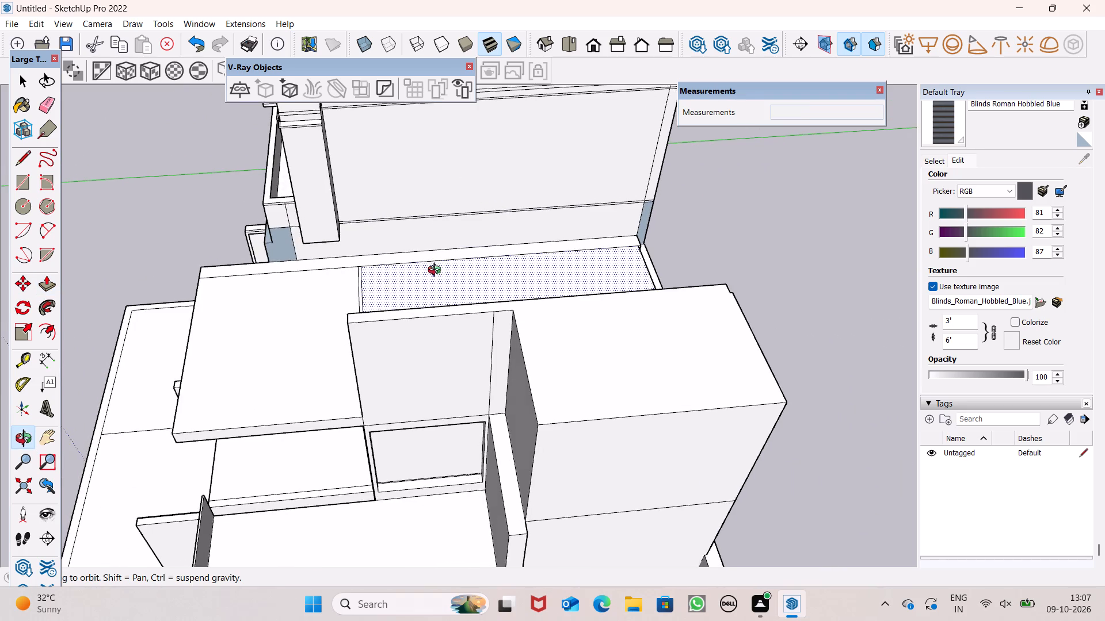
middle_click_drag(437, 271, 368, 305)
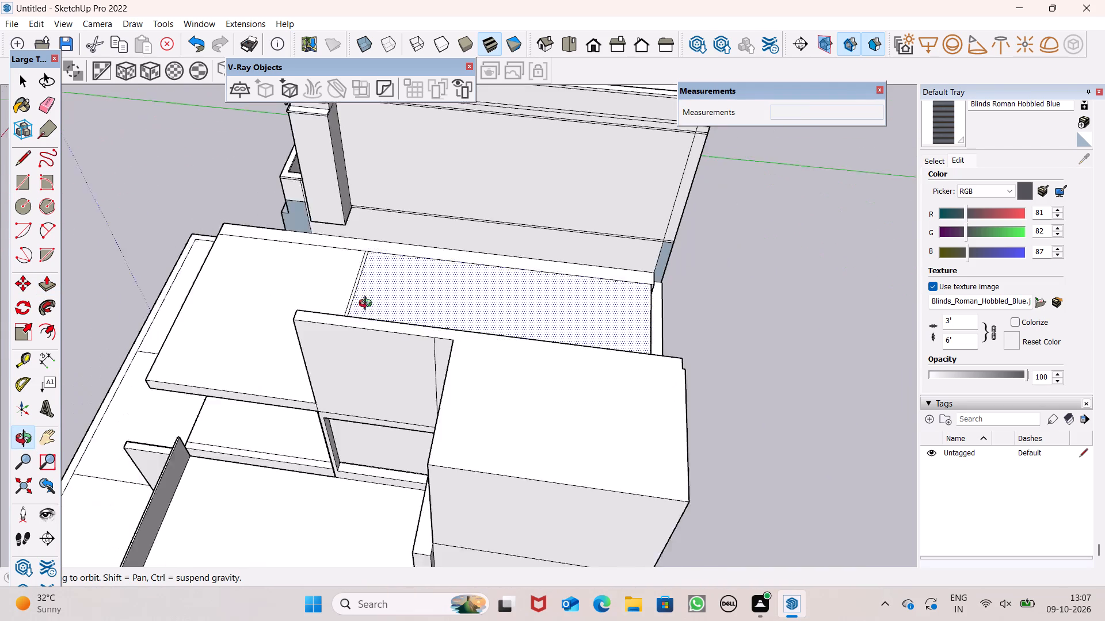
middle_click_drag(368, 305, 413, 277)
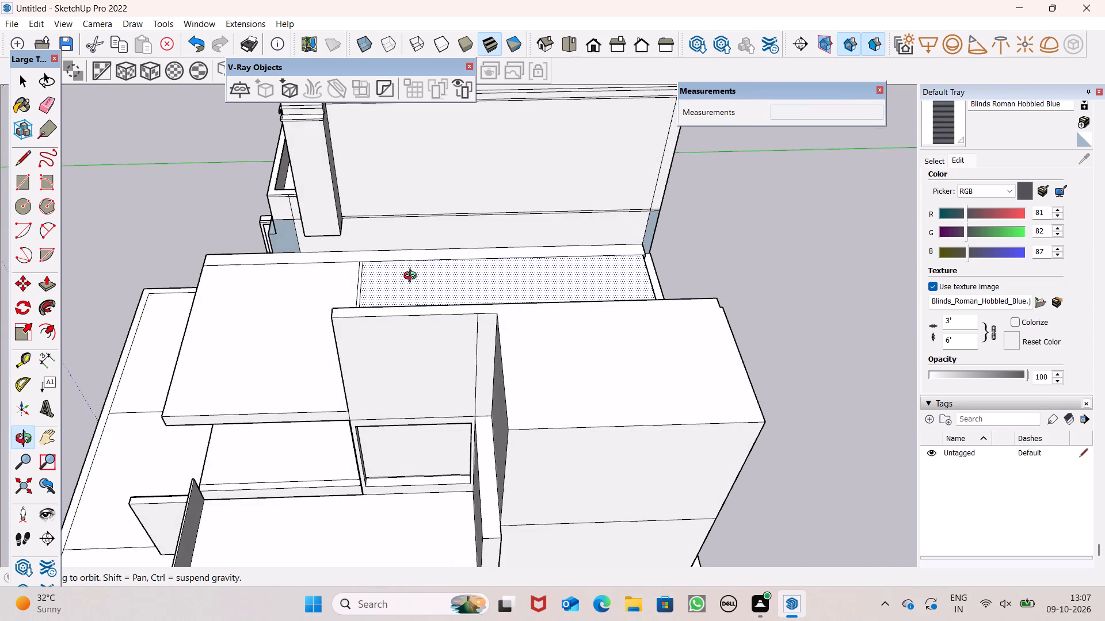
middle_click_drag(413, 277, 833, 267)
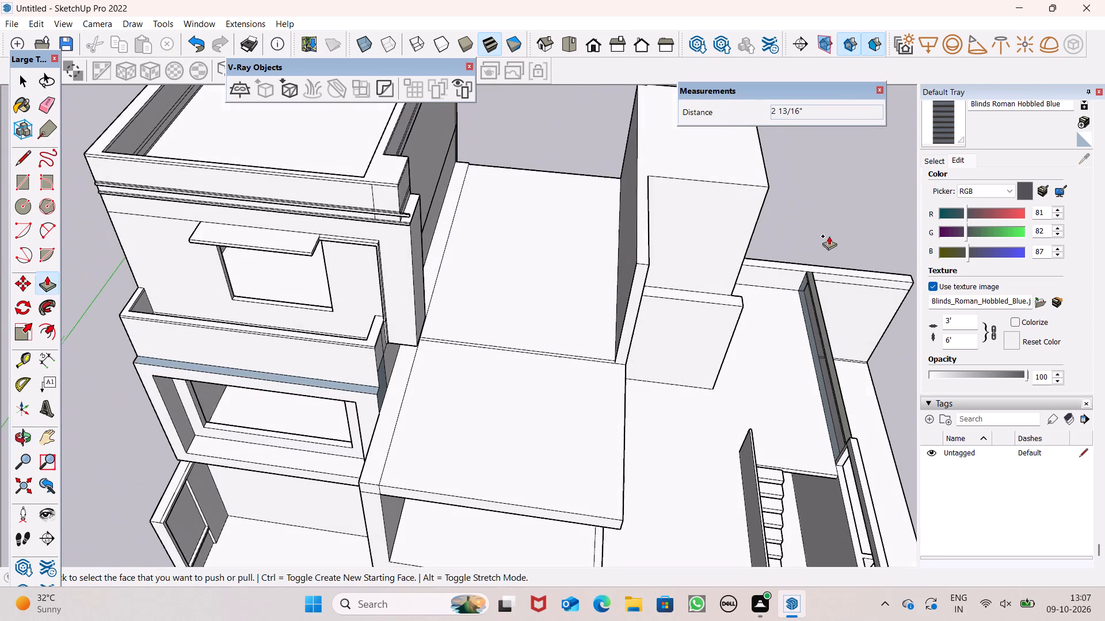
scroll(474, 355, "down", 7)
scroll(548, 308, "up", 1)
scroll(559, 314, "down", 1)
middle_click_drag(629, 339, 558, 160)
scroll(561, 161, "up", 1)
scroll(520, 210, "down", 5)
middle_click_drag(581, 260, 626, 267)
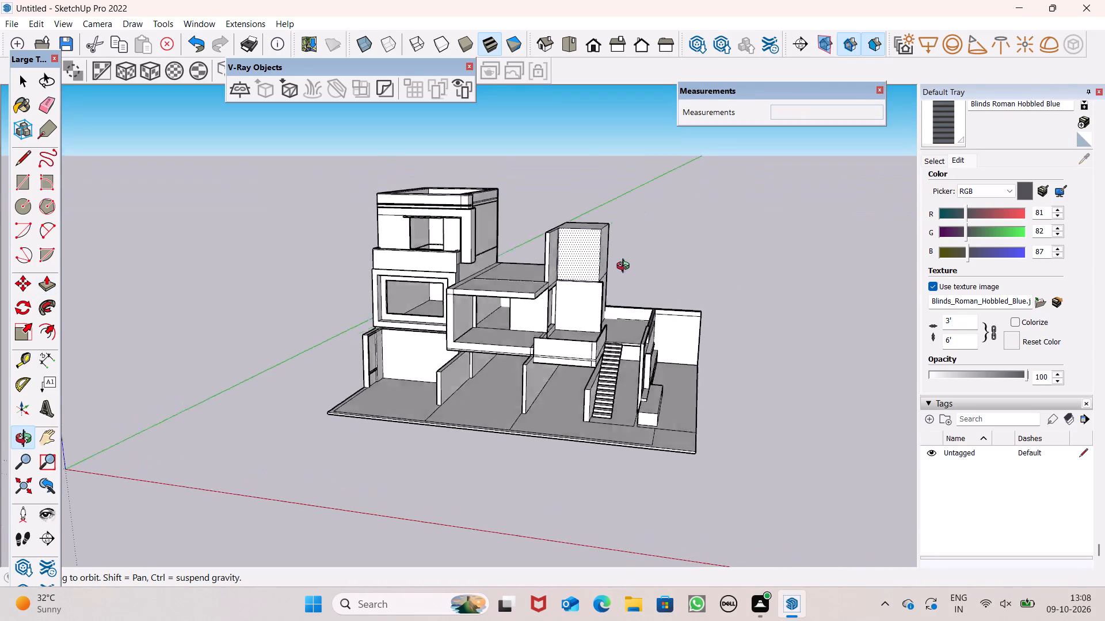
middle_click_drag(626, 267, 618, 330)
scroll(620, 330, "up", 8)
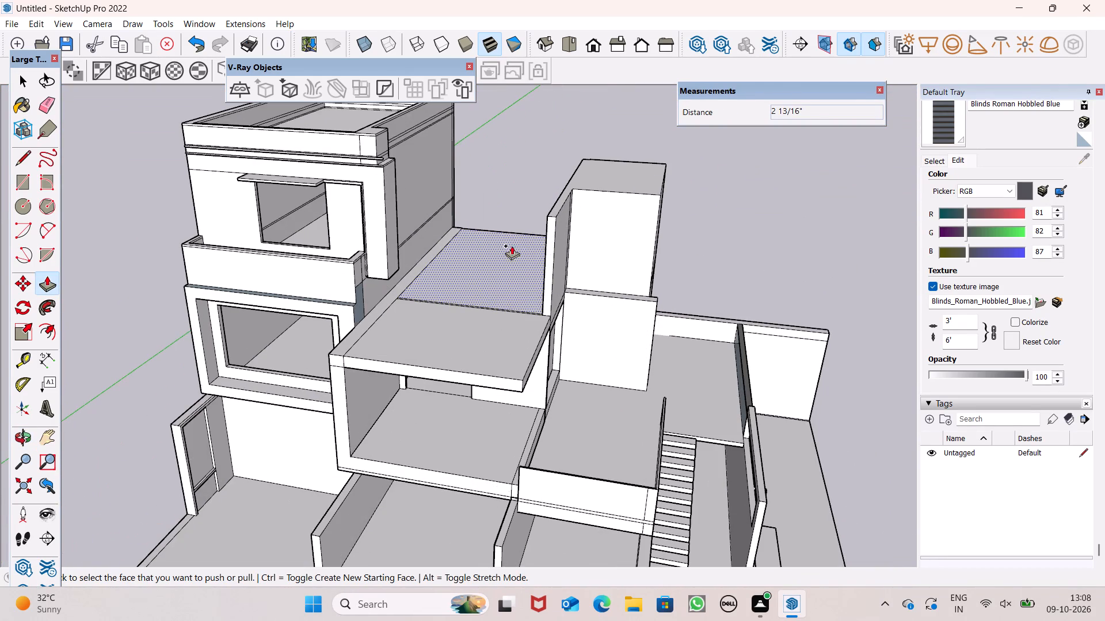
scroll(481, 219, "up", 3)
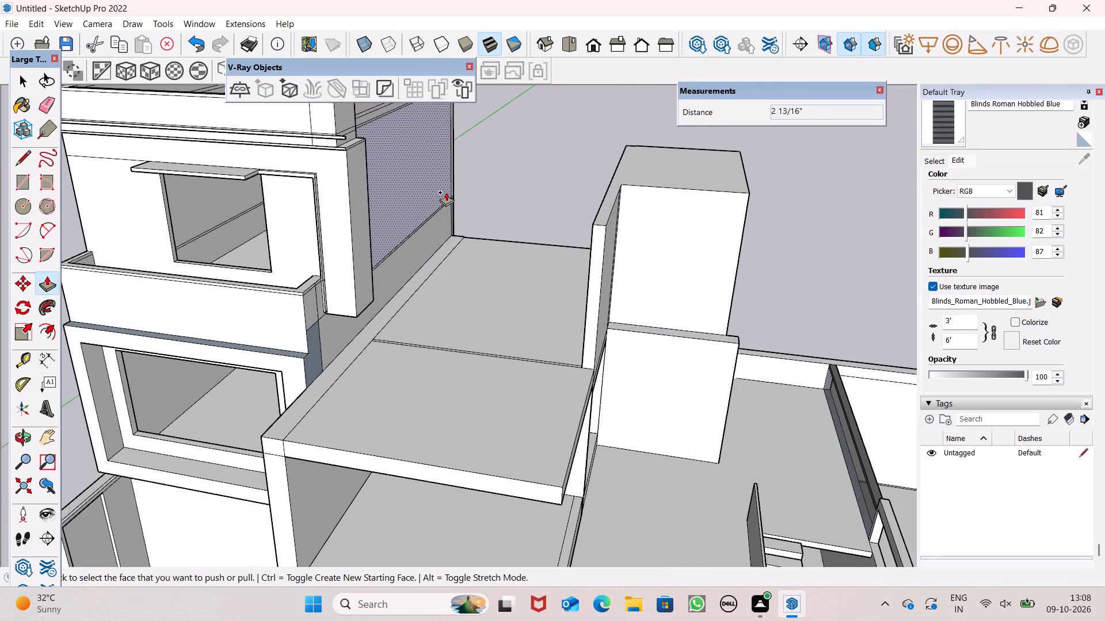
scroll(432, 261, "down", 3)
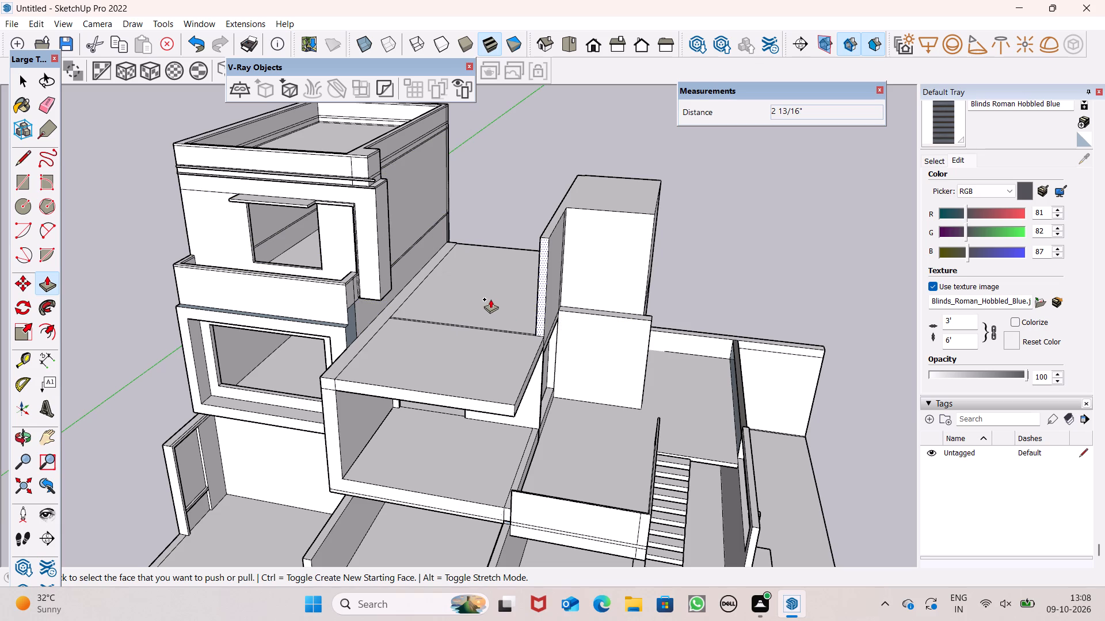
middle_click_drag(355, 334, 355, 356)
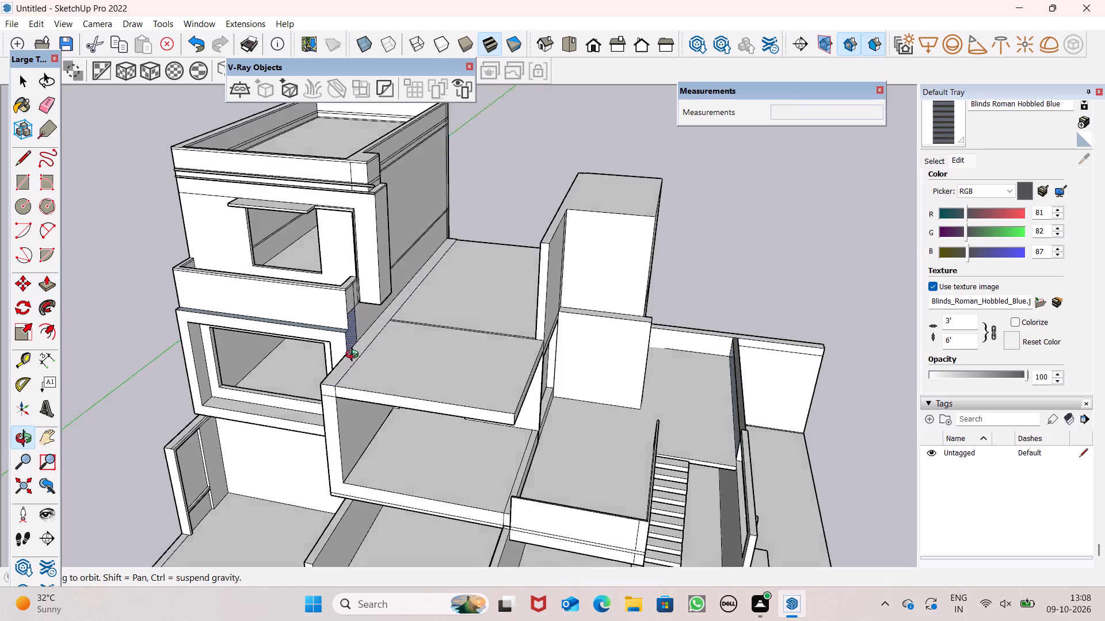
middle_click_drag(355, 356, 415, 417)
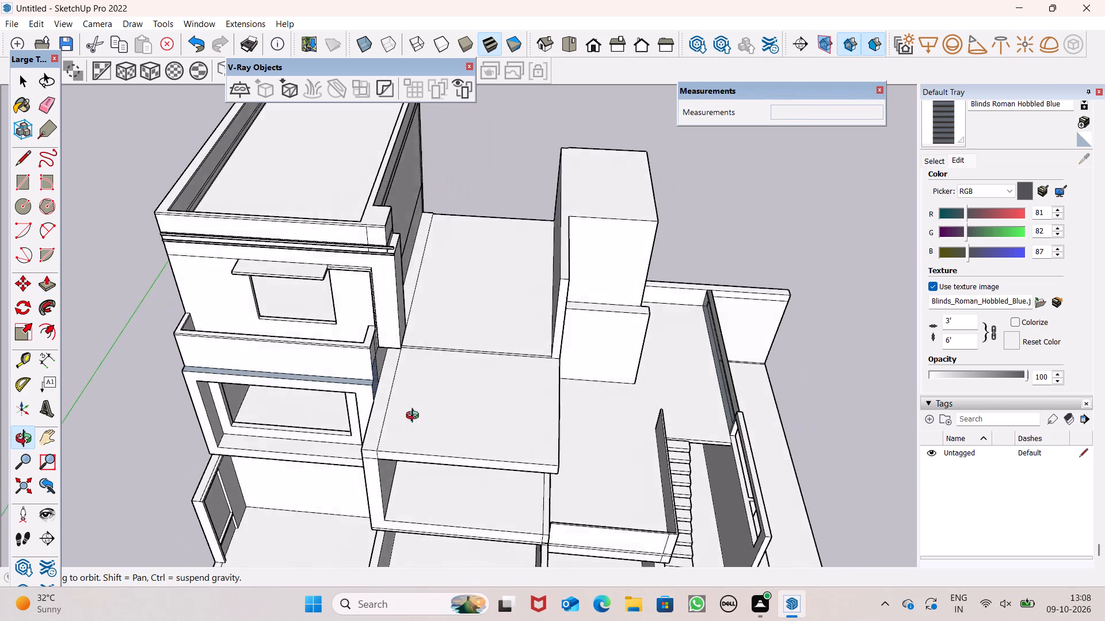
Push/Pull the narrow joint strip between the front slab and the terrace floor up by 10' to form a cross wall.
middle_click_drag(415, 417, 429, 407)
scroll(596, 294, "up", 6)
middle_click_drag(596, 293, 495, 333)
scroll(219, 254, "up", 3)
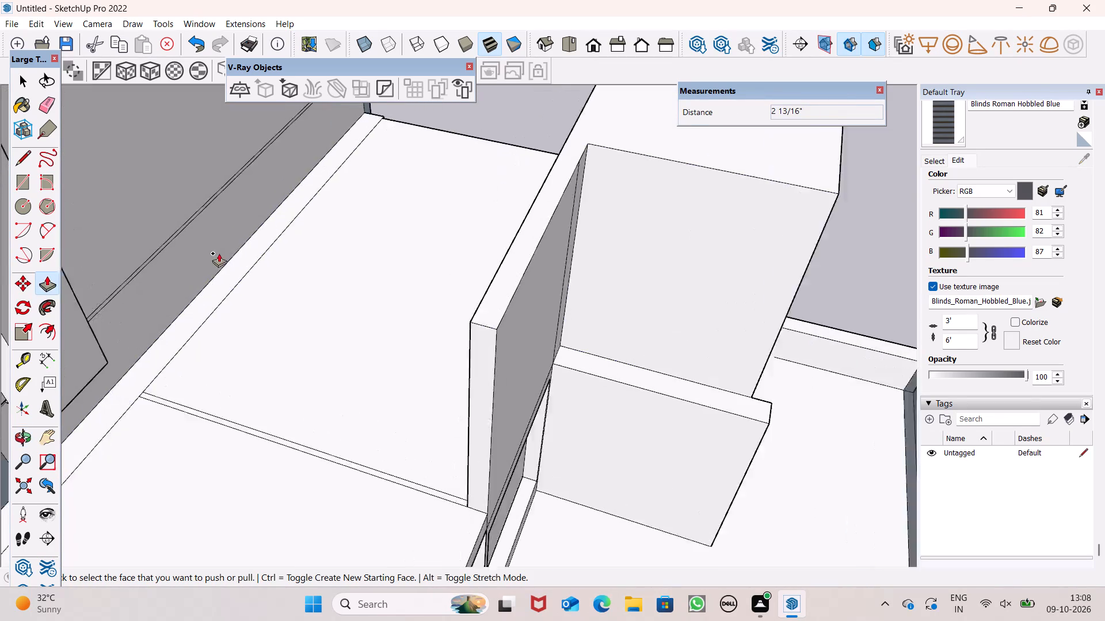
scroll(219, 253, "up", 3)
scroll(225, 267, "down", 1)
scroll(247, 310, "up", 1)
scroll(252, 321, "down", 8)
middle_click_drag(275, 337, 170, 353)
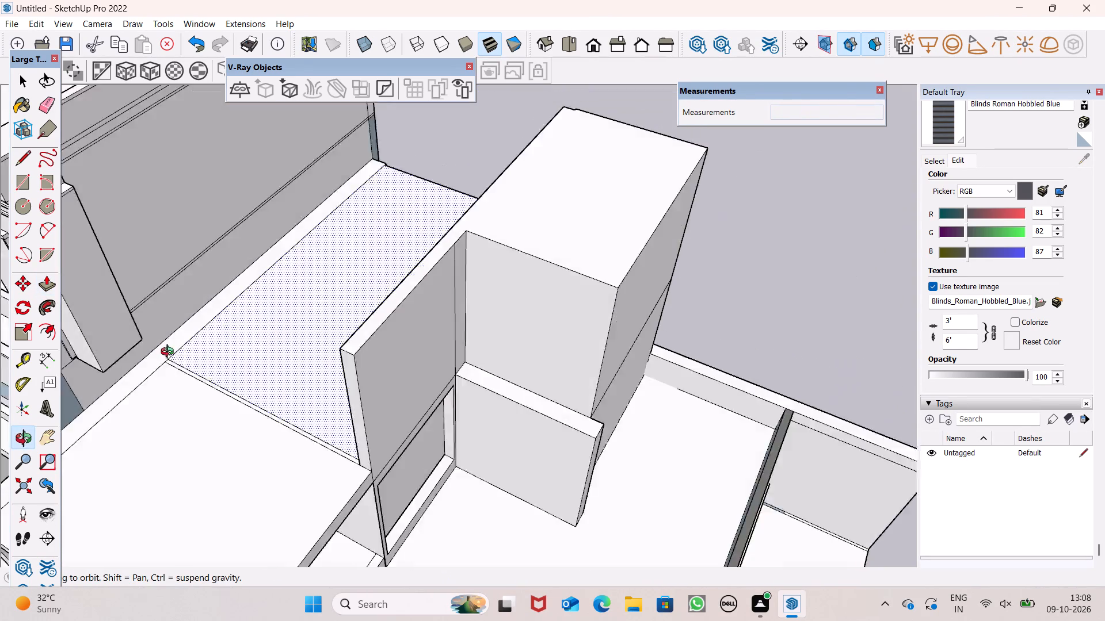
middle_click_drag(170, 353, 232, 344)
scroll(203, 359, "up", 6)
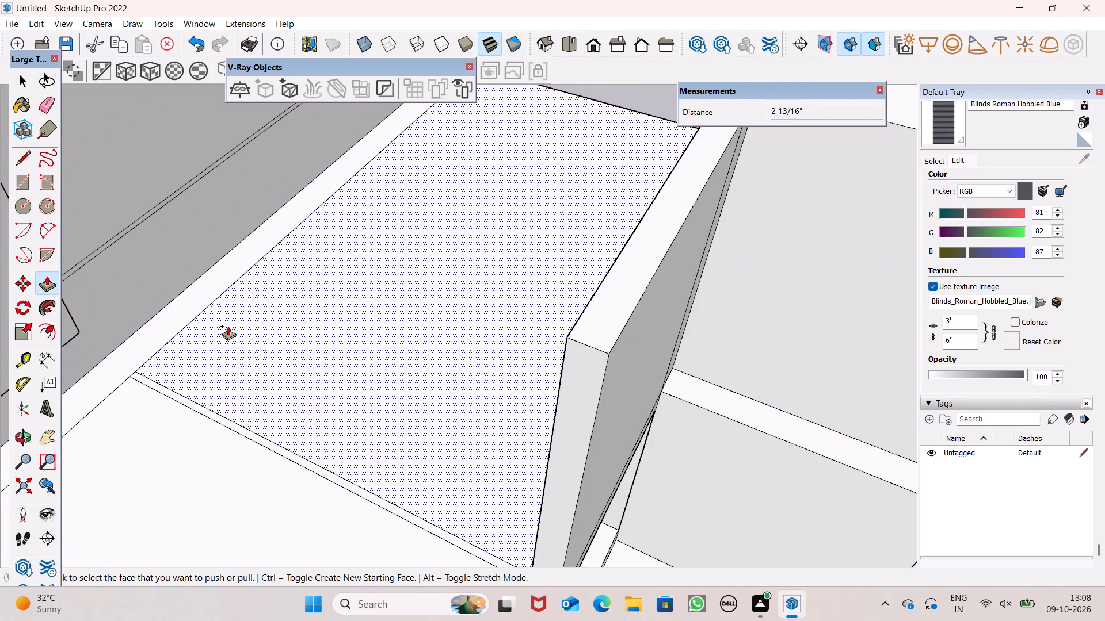
scroll(228, 331, "down", 8)
middle_click_drag(274, 375, 337, 361)
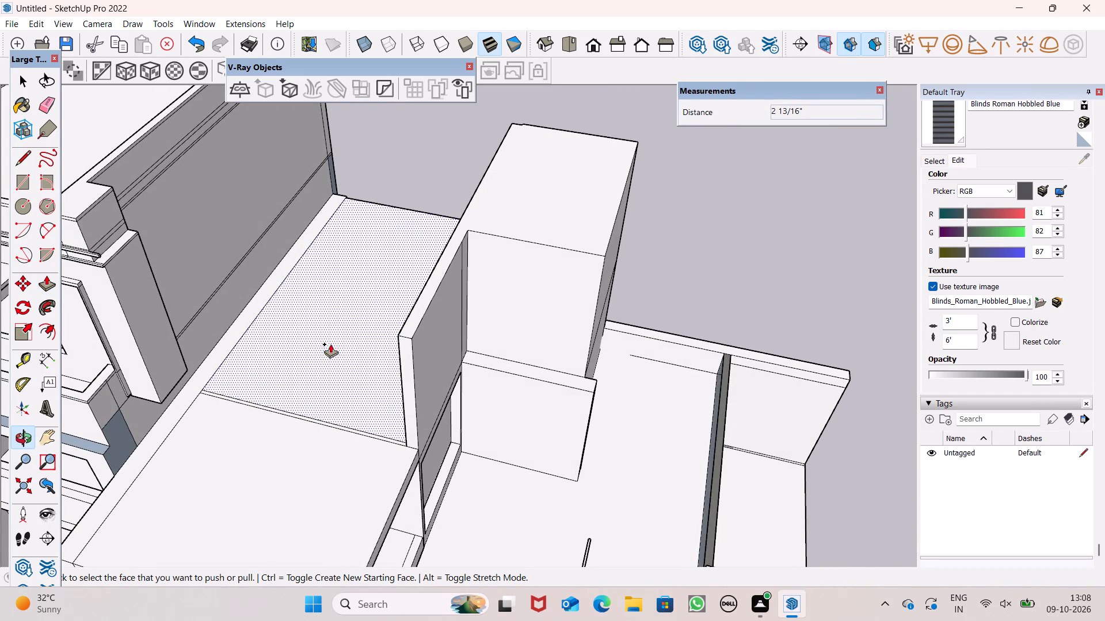
scroll(375, 308, "down", 1)
middle_click_drag(360, 387, 484, 421)
scroll(428, 447, "up", 5)
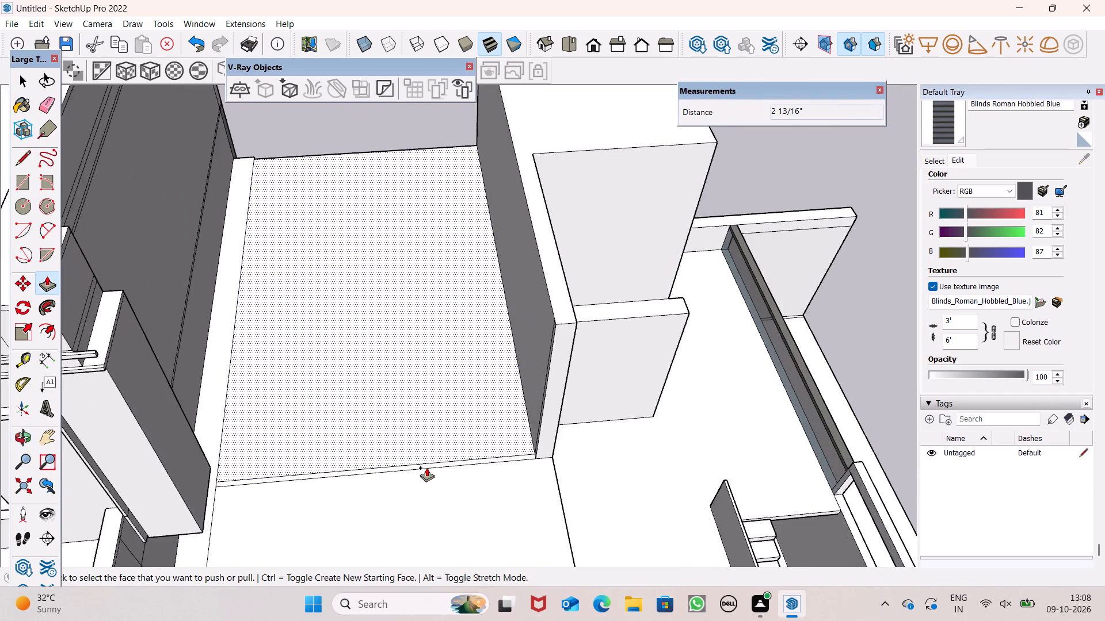
scroll(348, 499, "up", 7)
left_click_drag(179, 463, 178, 463)
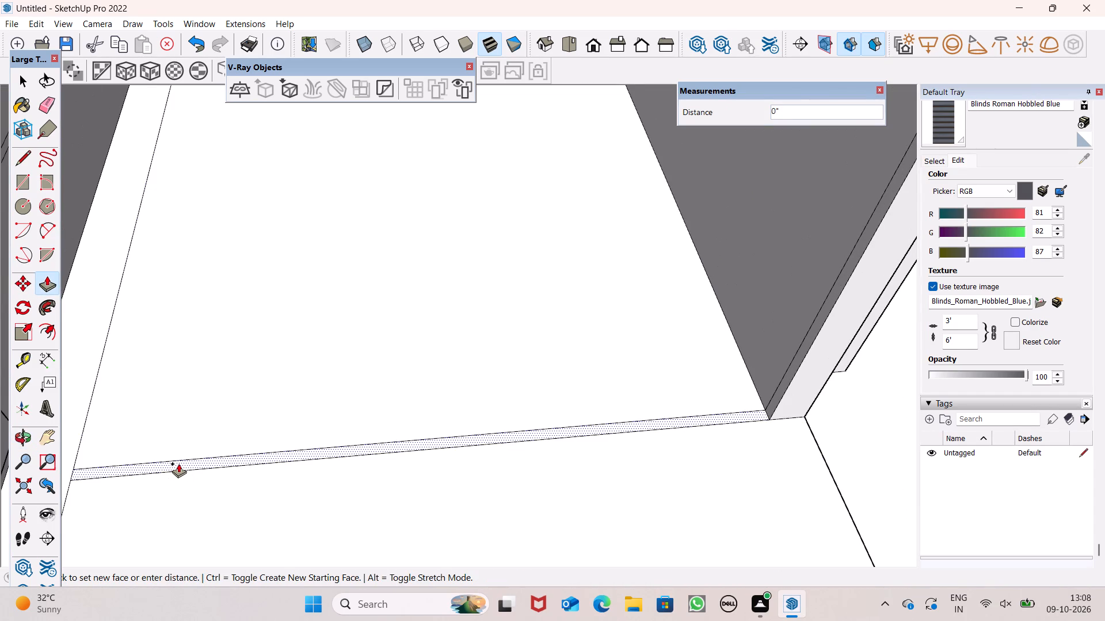
left_click_drag(178, 463, 127, 248)
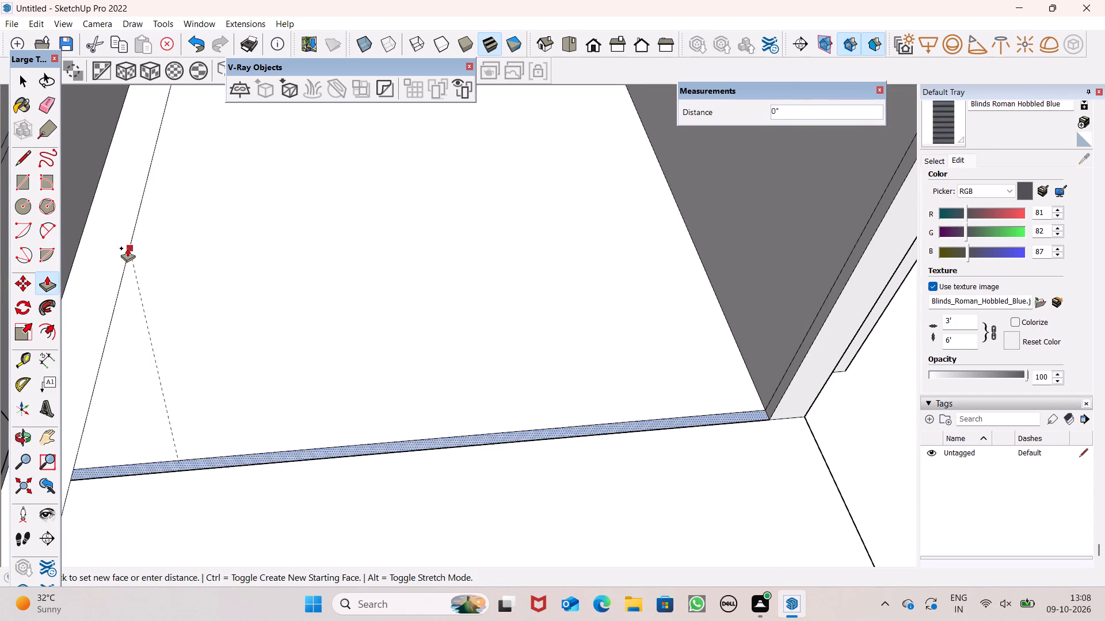
left_click_drag(127, 248, 127, 247)
key("1")
type("0'")
key("Return")
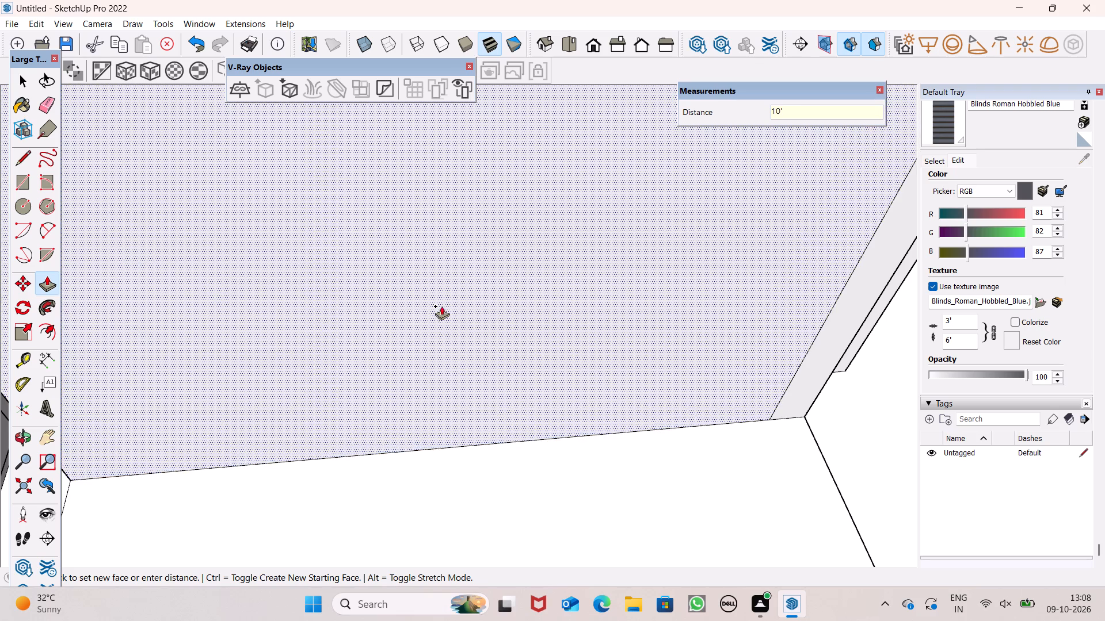
Draw a vertical 3' 4 1/4" line down the upper room's side wall from the overhang's lower corner to the floor strip.
scroll(455, 316, "down", 3)
scroll(547, 334, "down", 4)
scroll(511, 400, "down", 3)
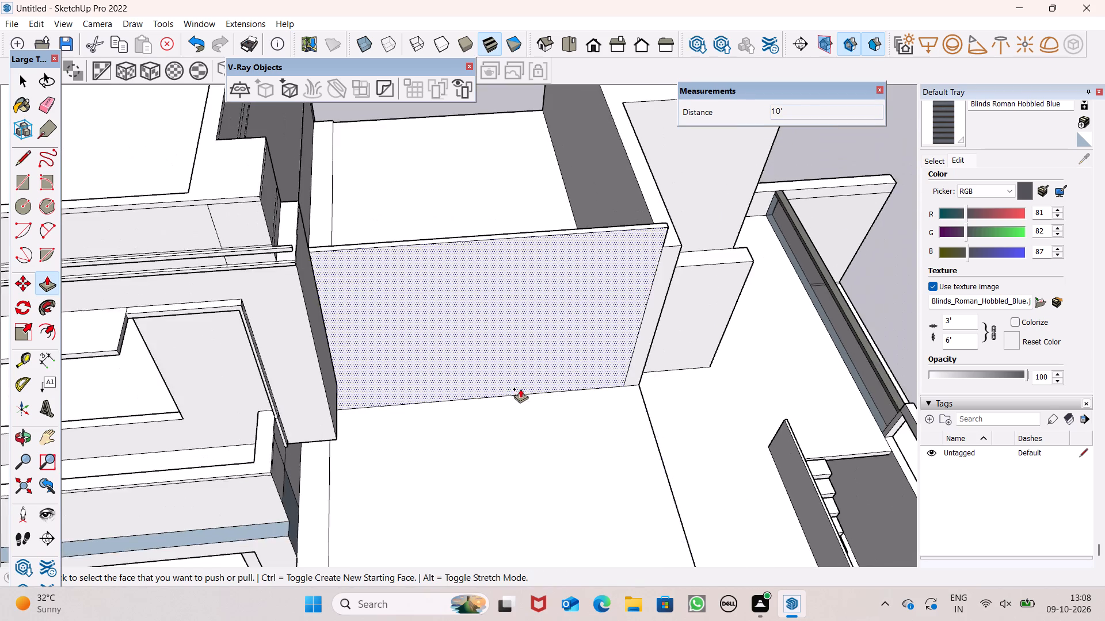
scroll(520, 389, "down", 4)
middle_click_drag(558, 409, 433, 361)
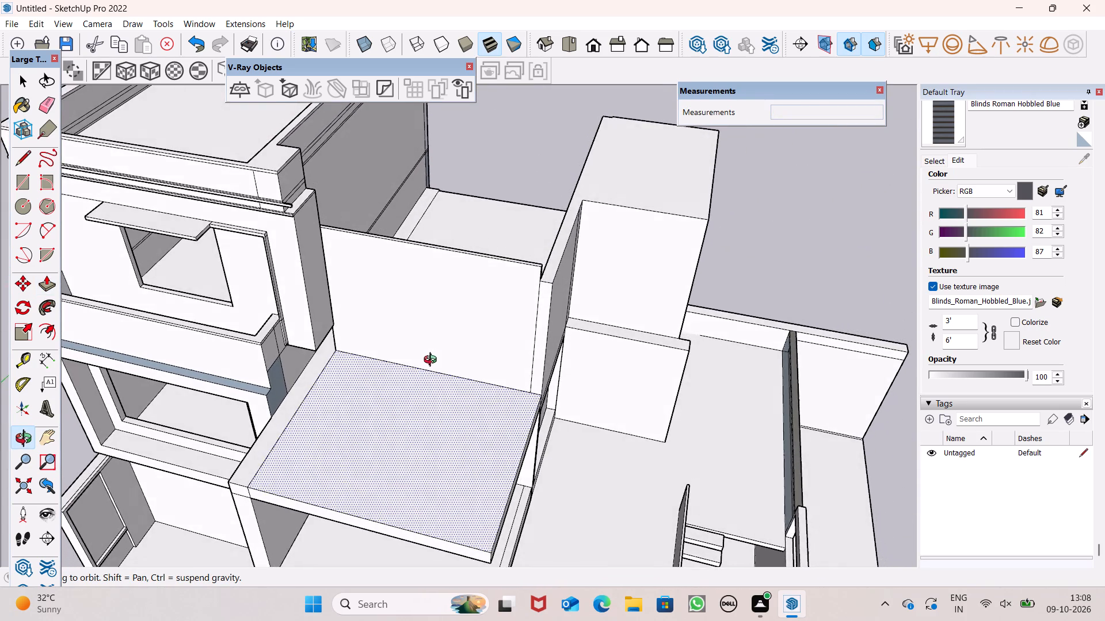
middle_click_drag(433, 361, 333, 402)
scroll(422, 209, "up", 3)
scroll(474, 267, "down", 5)
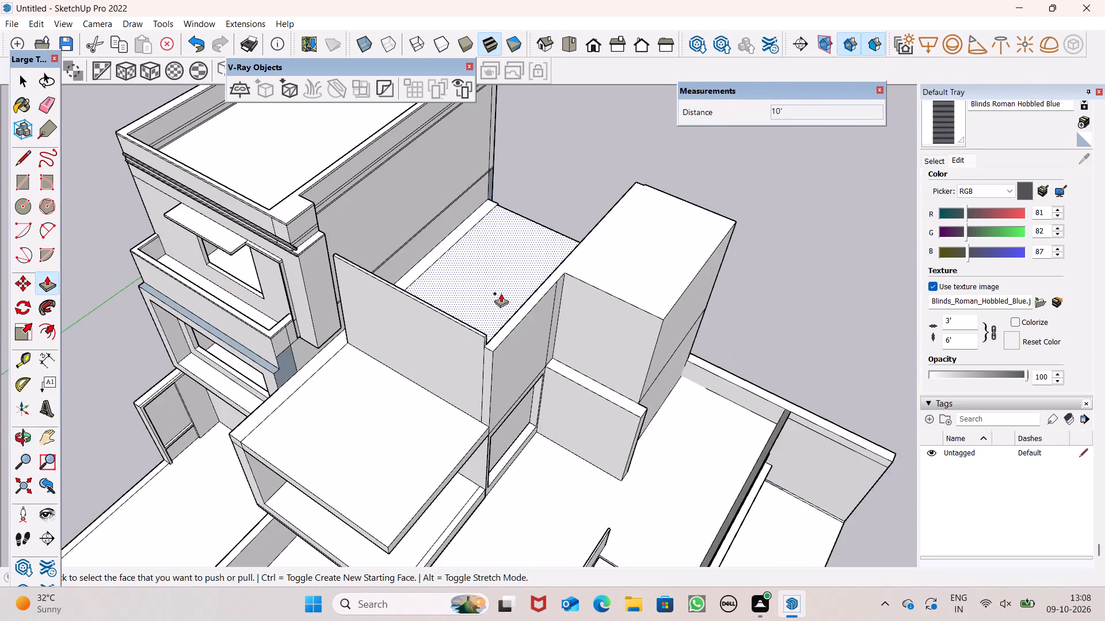
middle_click_drag(502, 293, 102, 361)
scroll(325, 166, "up", 15)
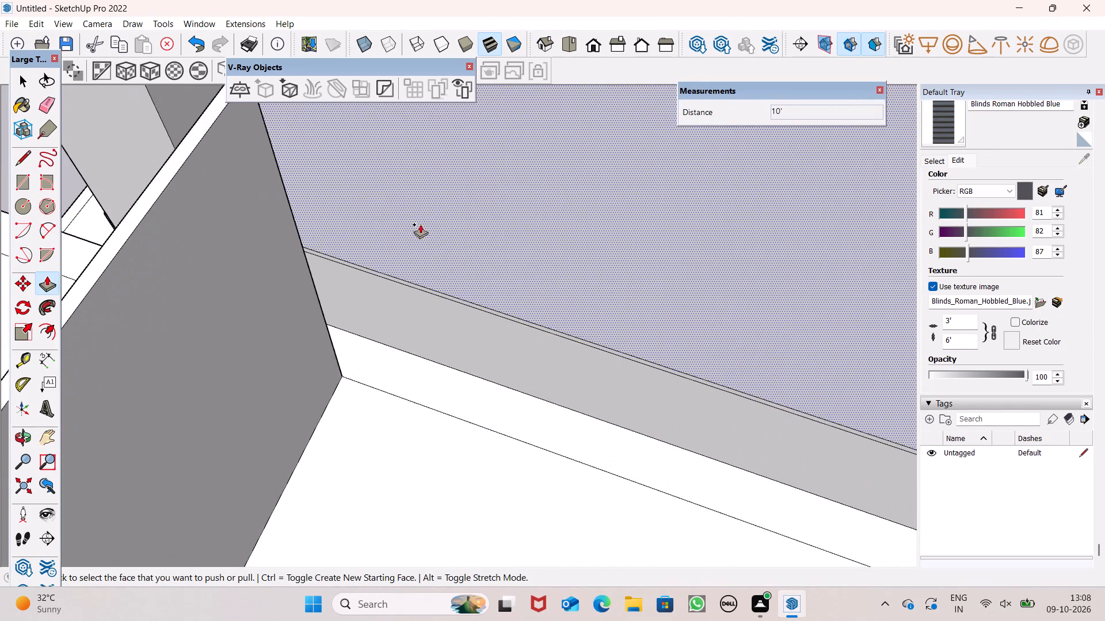
middle_click_drag(441, 297, 238, 331)
scroll(273, 217, "up", 2)
scroll(341, 205, "up", 1)
middle_click_drag(341, 213, 272, 276)
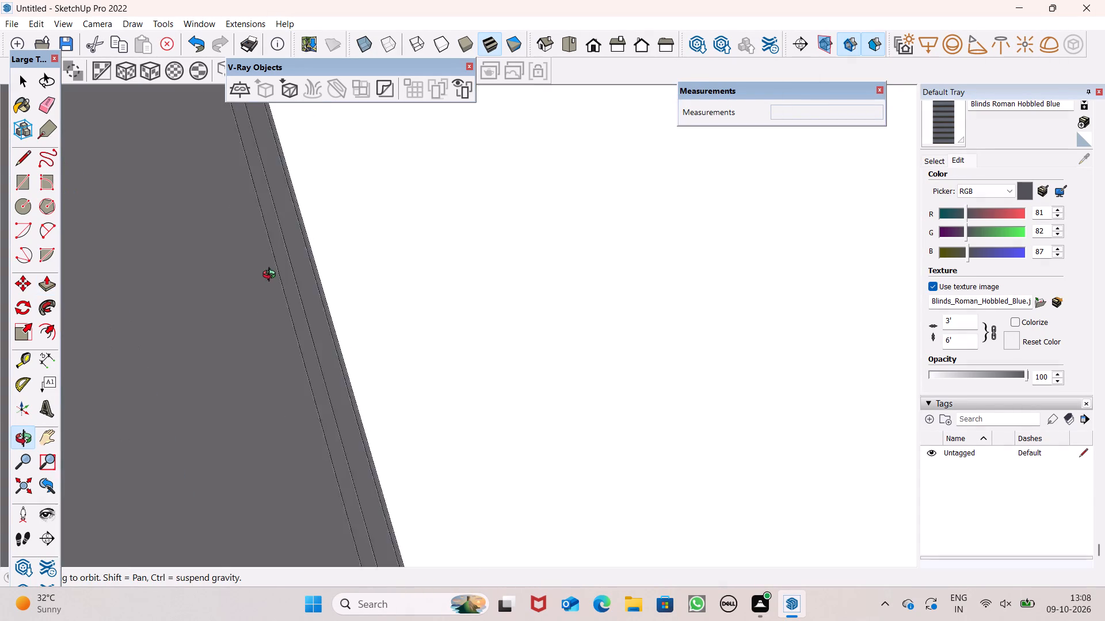
middle_click_drag(272, 276, 326, 255)
left_click(19, 159)
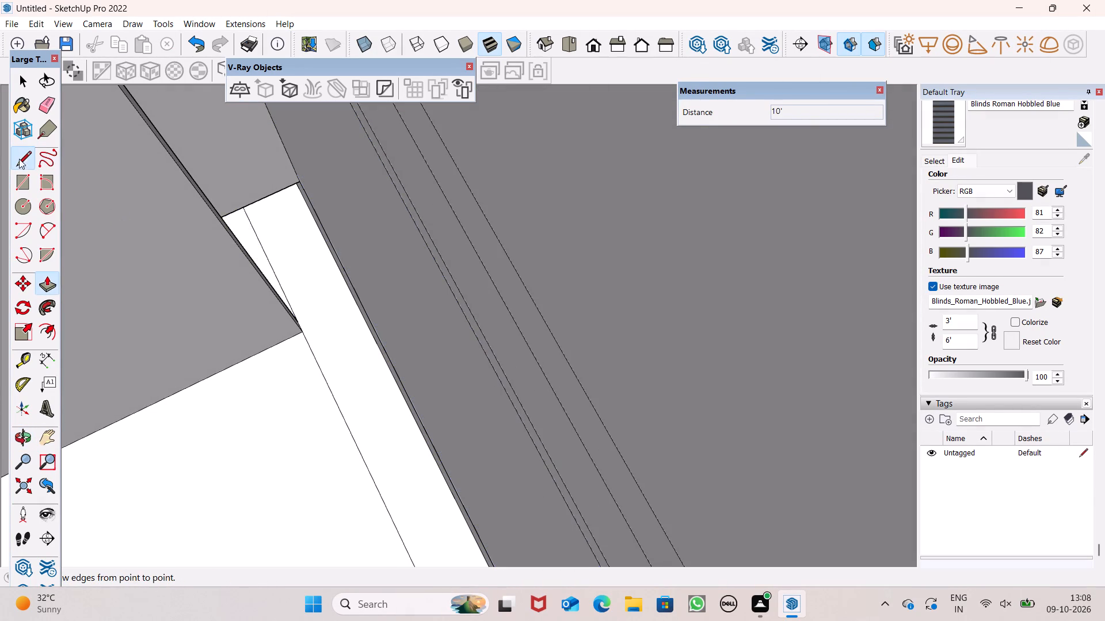
middle_click_drag(306, 210, 378, 148)
scroll(369, 131, "up", 1)
scroll(357, 164, "down", 4)
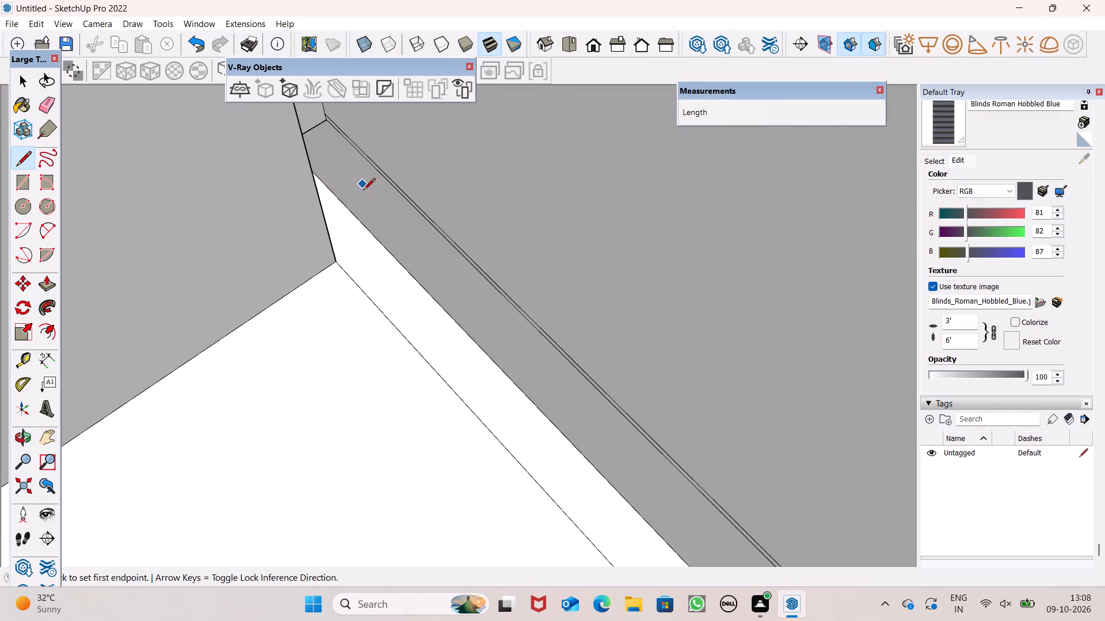
scroll(363, 191, "down", 2)
scroll(336, 137, "down", 1)
scroll(335, 136, "up", 10)
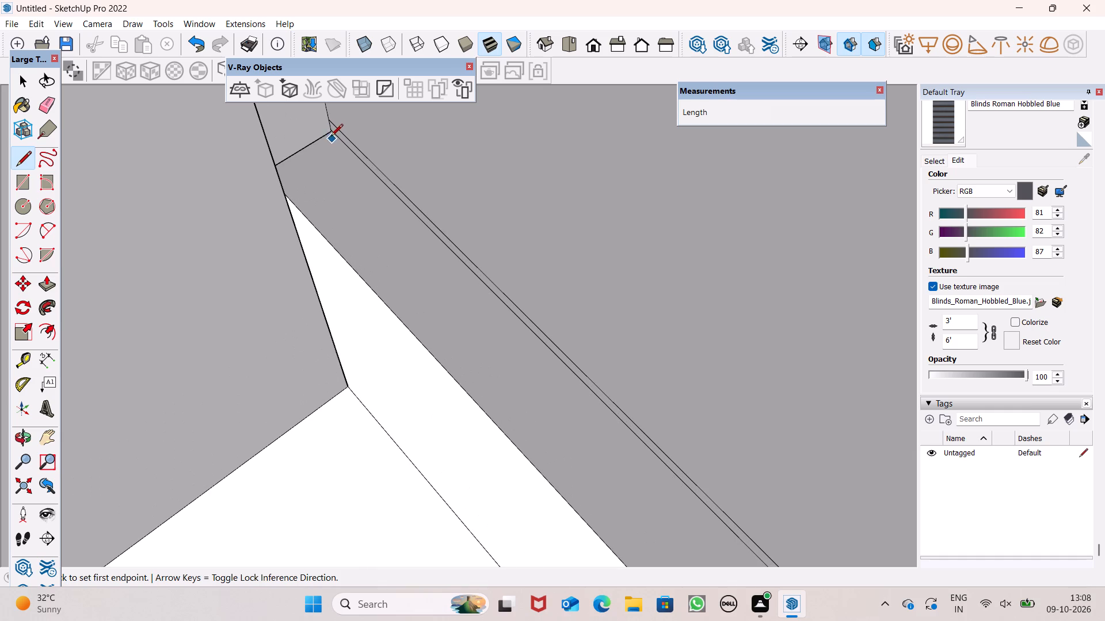
left_click(329, 132)
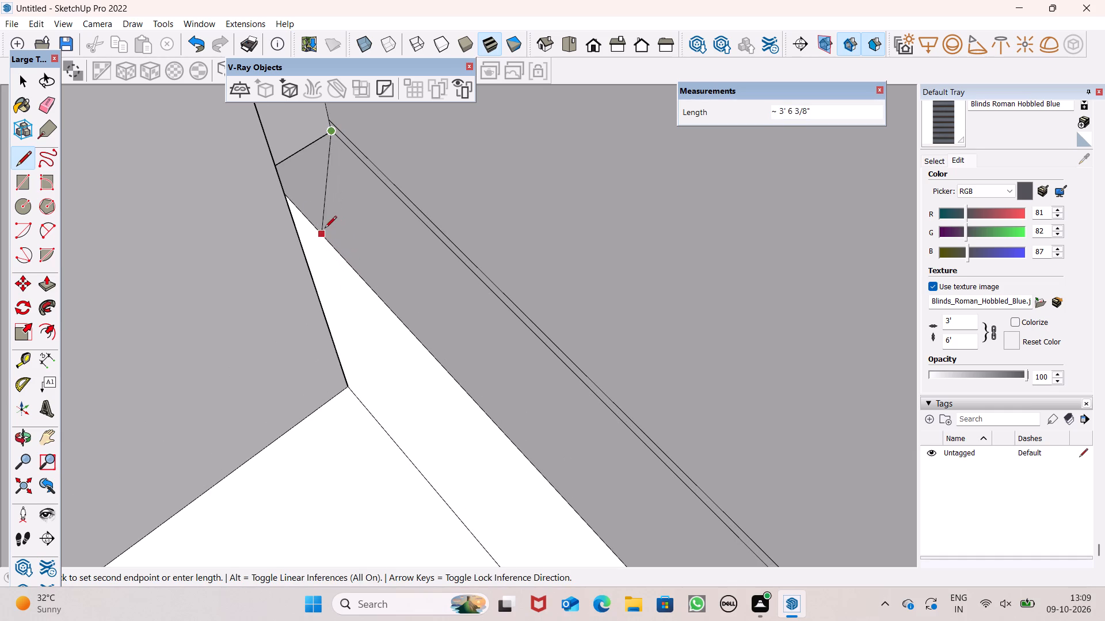
scroll(319, 228, "up", 1)
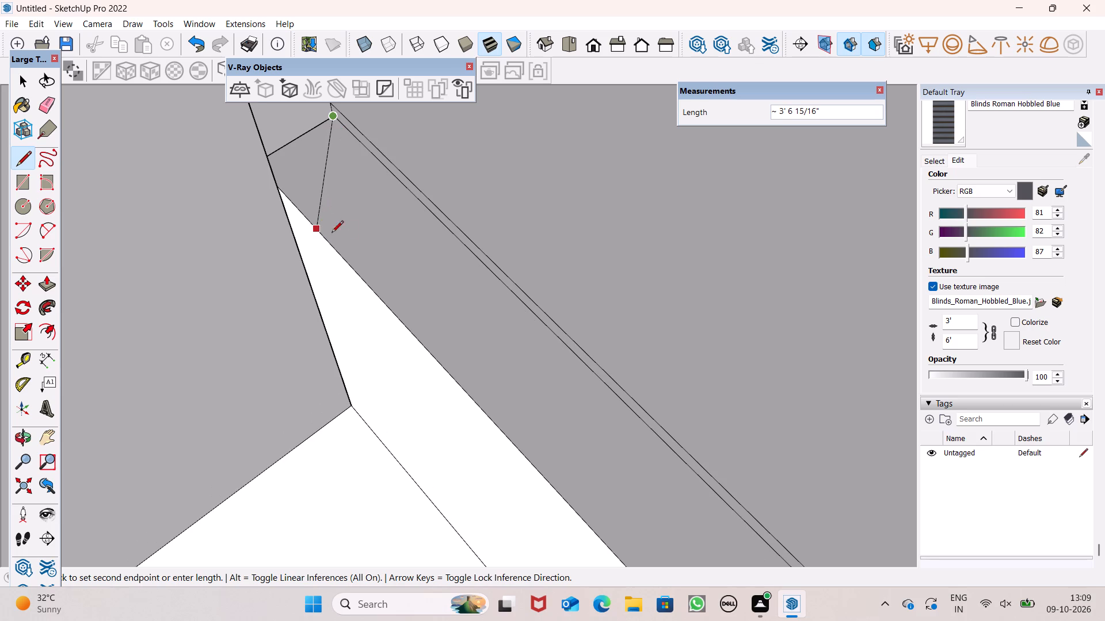
left_click(364, 288)
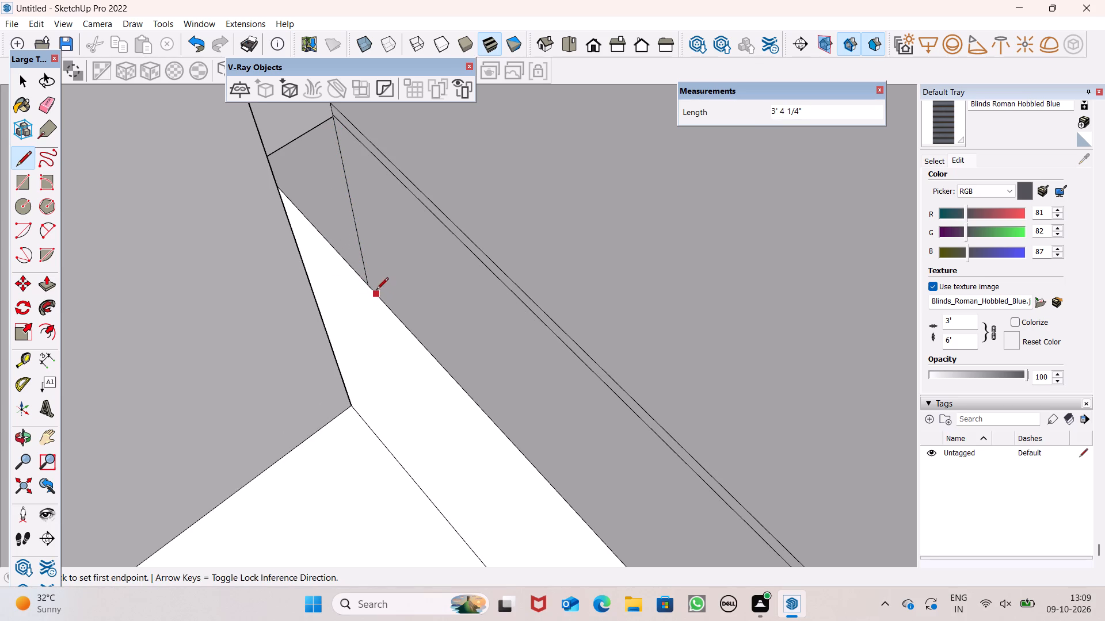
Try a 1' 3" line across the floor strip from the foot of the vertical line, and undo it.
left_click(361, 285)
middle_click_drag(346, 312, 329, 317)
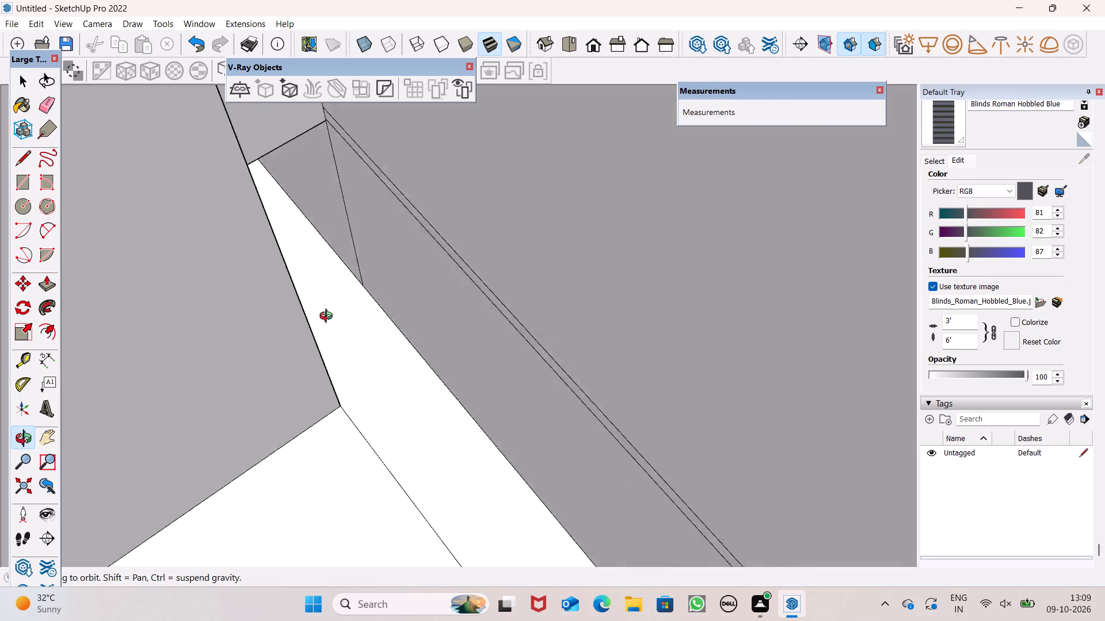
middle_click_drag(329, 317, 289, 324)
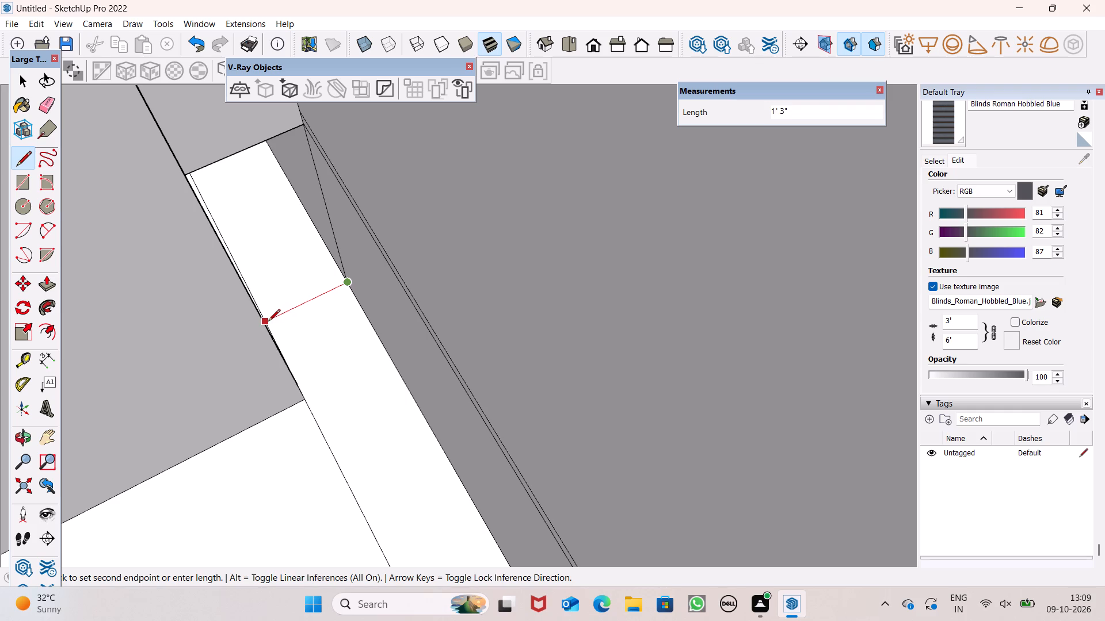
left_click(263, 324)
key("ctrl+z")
Draw a line about 1' 3 1/4" long across the floor strip from the foot of the vertical line.
scroll(303, 299, "up", 6)
scroll(367, 286, "up", 7)
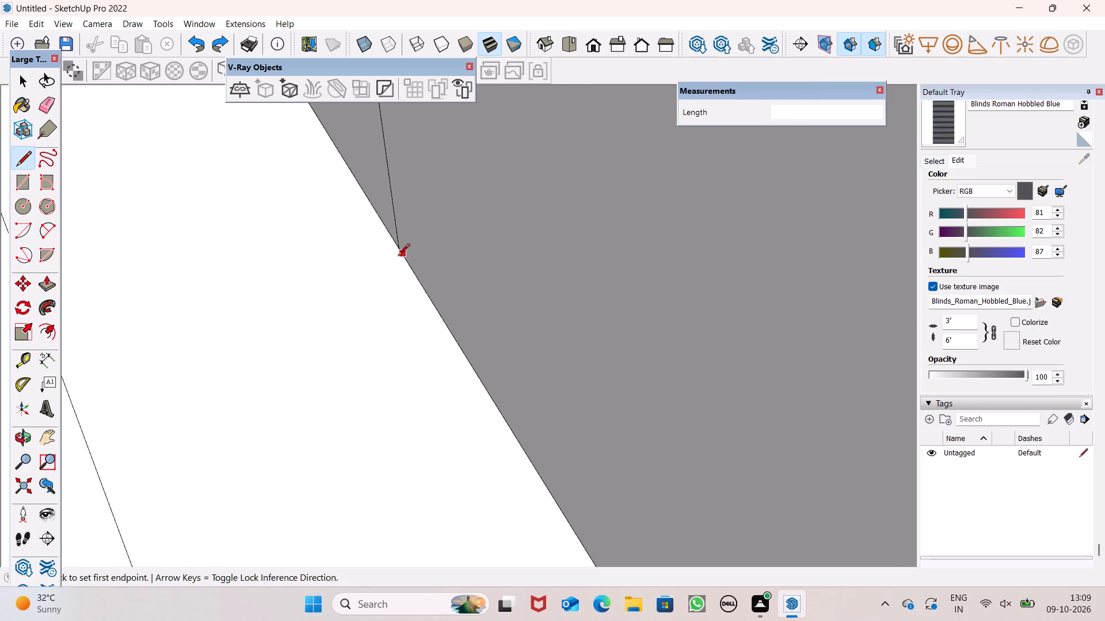
left_click(398, 250)
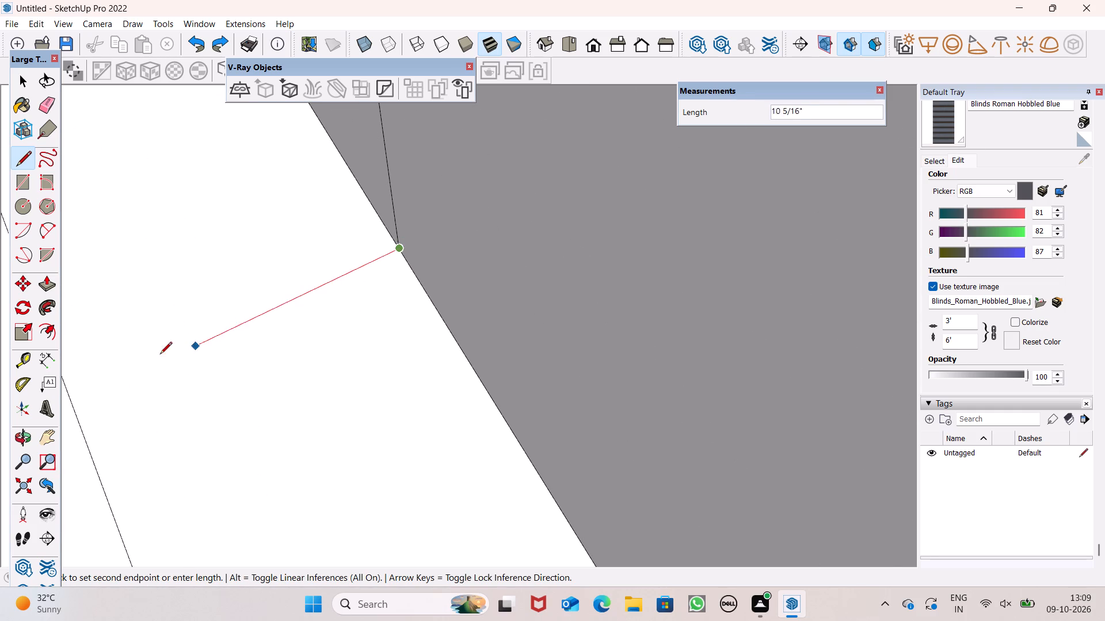
left_click(67, 409)
key("space")
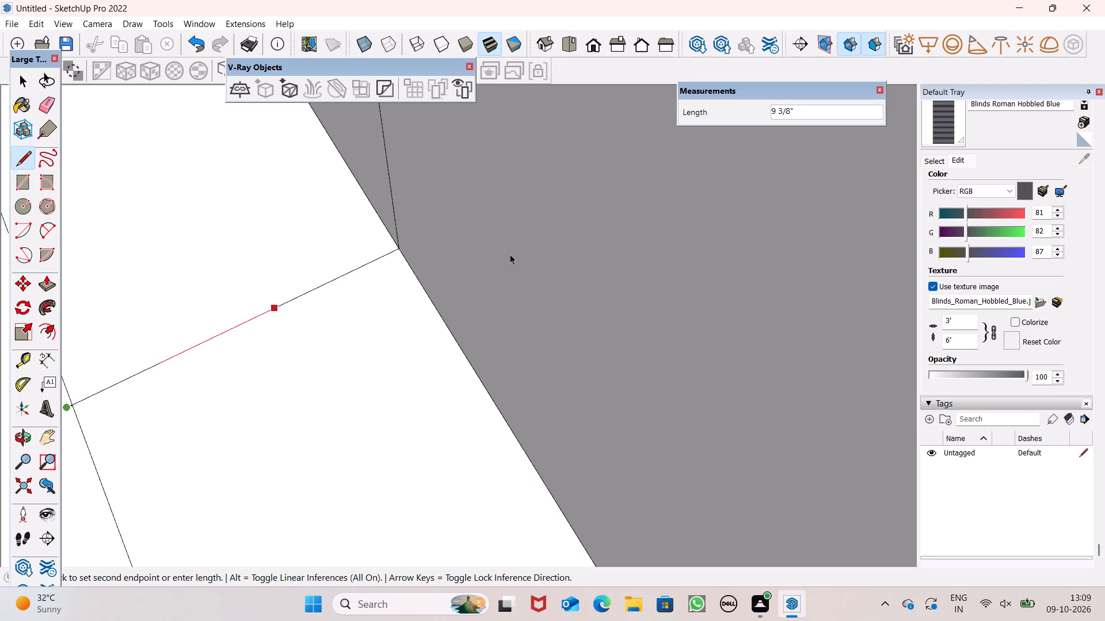
Push/Pull the long floor strip along the room's side wall upward in stages, entering 10' for the last pull and reaching its 6' 5 7/16" limit.
scroll(510, 262, "down", 6)
scroll(600, 262, "down", 9)
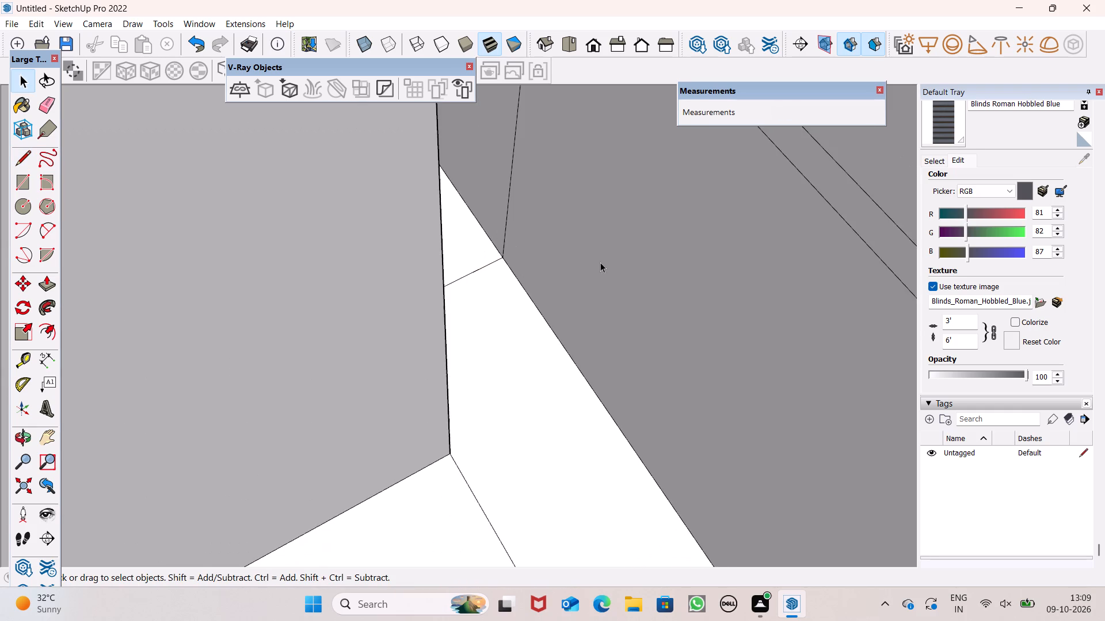
scroll(582, 273, "down", 3)
scroll(558, 285, "up", 1)
scroll(323, 259, "down", 11)
scroll(253, 284, "down", 4)
scroll(253, 284, "up", 1)
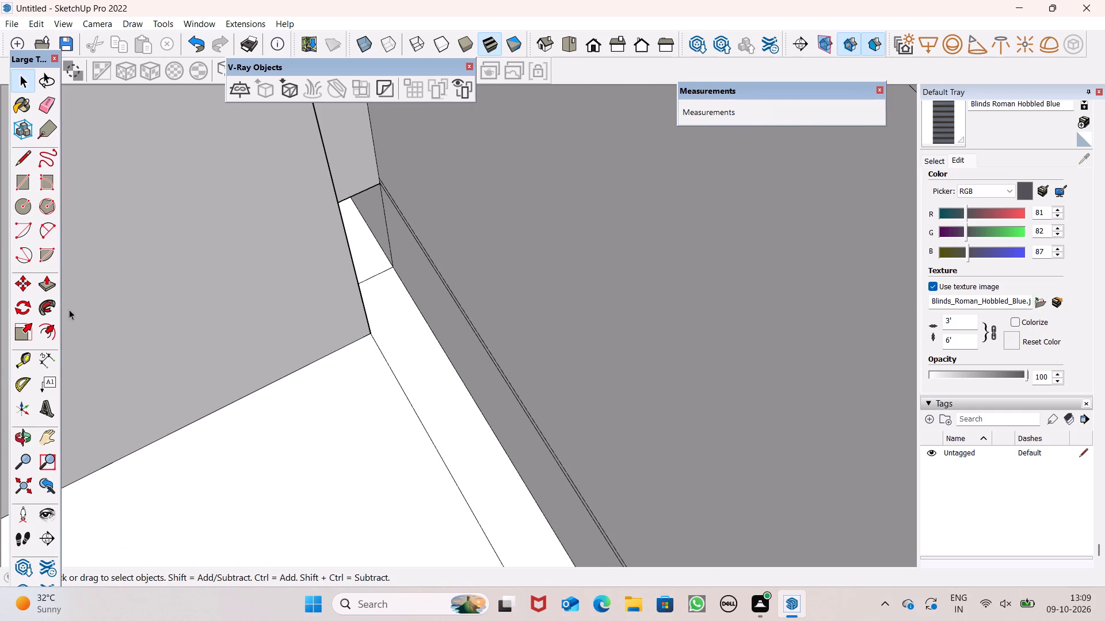
left_click(51, 289)
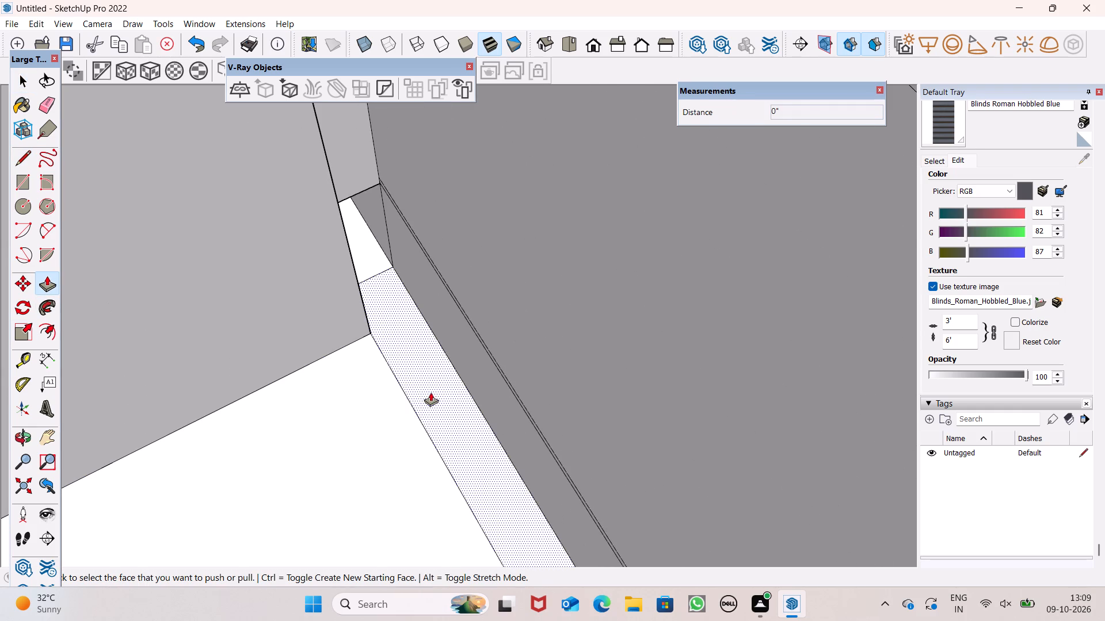
left_click_drag(434, 390, 434, 367)
left_click_drag(433, 363, 428, 317)
left_click_drag(427, 312, 420, 260)
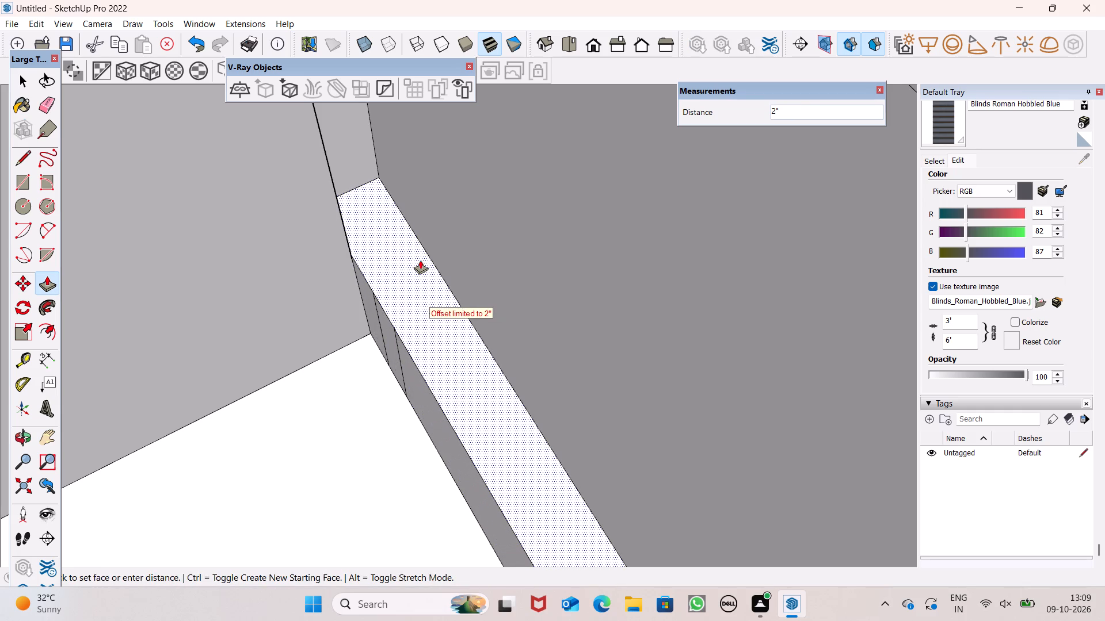
left_click_drag(420, 260, 420, 262)
left_click_drag(400, 303, 403, 230)
type("10'")
key("Return")
Examine the raised side-wall strip and the new cross wall close up and within the whole building.
scroll(403, 324, "down", 8)
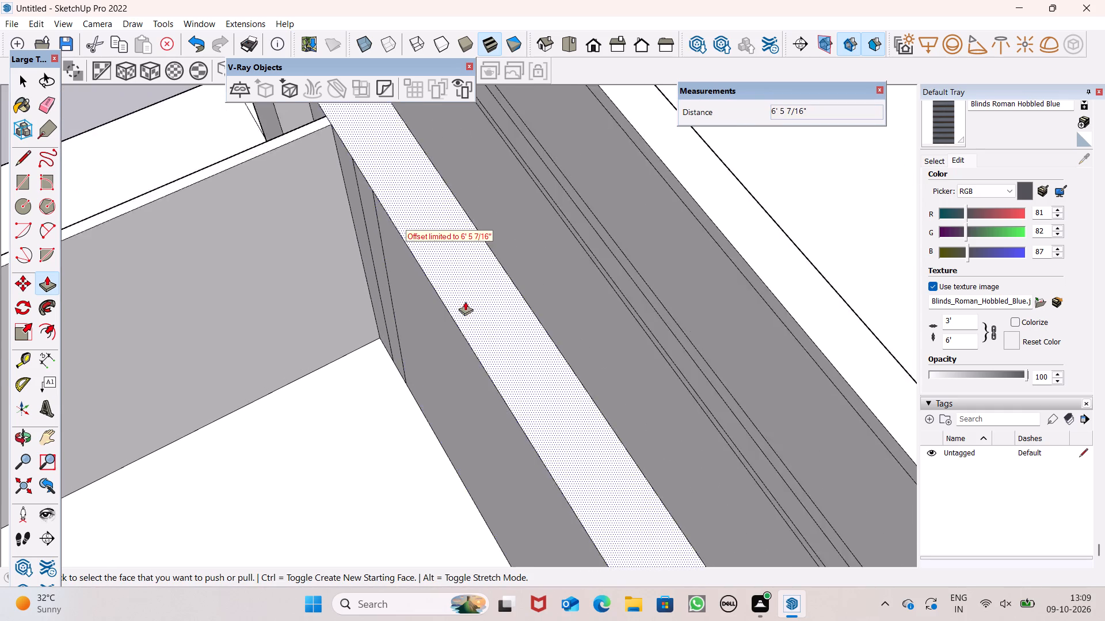
scroll(465, 301, "down", 2)
scroll(443, 208, "up", 3)
scroll(441, 205, "down", 1)
scroll(417, 197, "up", 3)
middle_click_drag(413, 123, 604, 26)
scroll(604, 26, "up", 1)
scroll(492, 216, "down", 3)
middle_click_drag(531, 291, 737, 247)
scroll(613, 238, "down", 2)
middle_click_drag(657, 264, 696, 232)
scroll(538, 235, "down", 11)
middle_click_drag(536, 270, 547, 266)
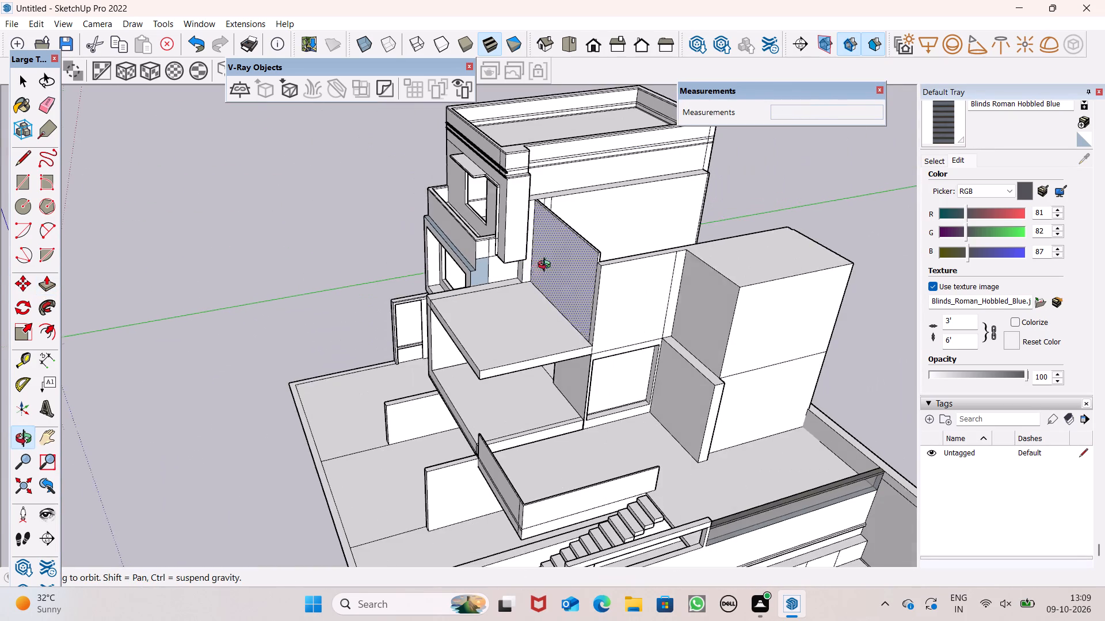
middle_click_drag(547, 266, 724, 174)
Examine the corner below the overhanging pilaster where the cross wall, side wall and front slab meet.
scroll(628, 212, "up", 7)
scroll(490, 249, "up", 4)
middle_click(490, 249)
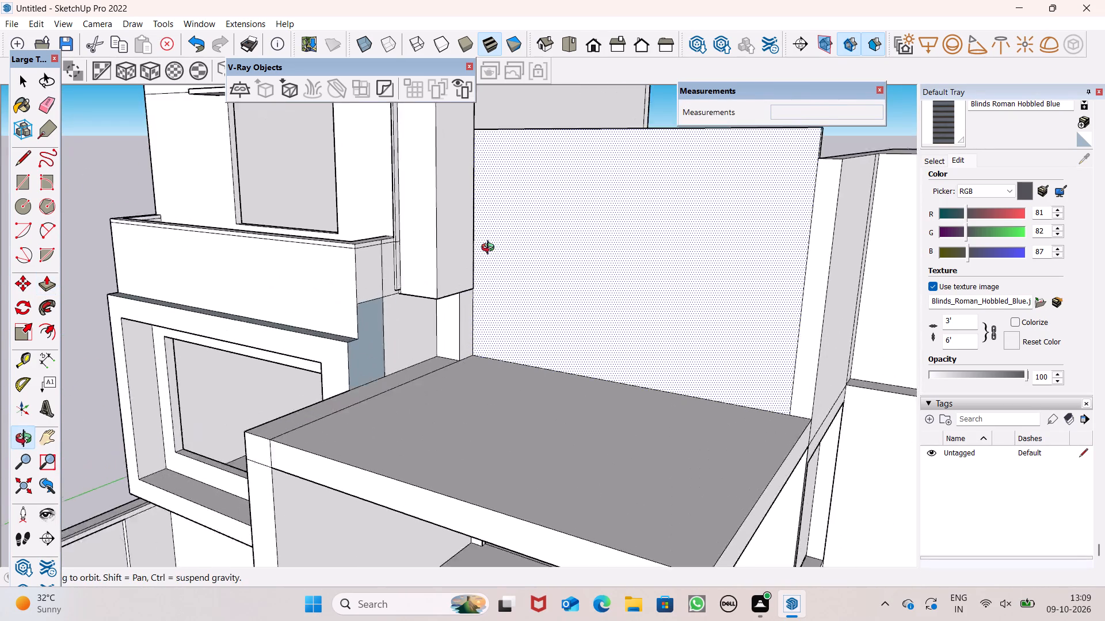
scroll(490, 249, "up", 3)
middle_click_drag(475, 289, 476, 270)
scroll(474, 290, "up", 1)
scroll(430, 366, "up", 5)
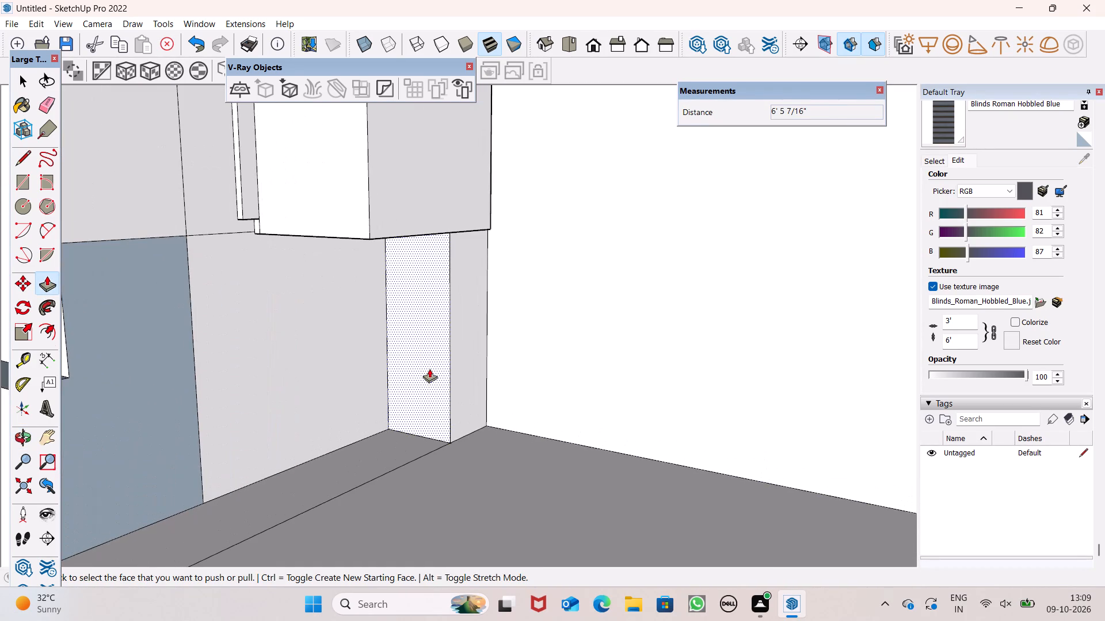
middle_click_drag(329, 344, 421, 385)
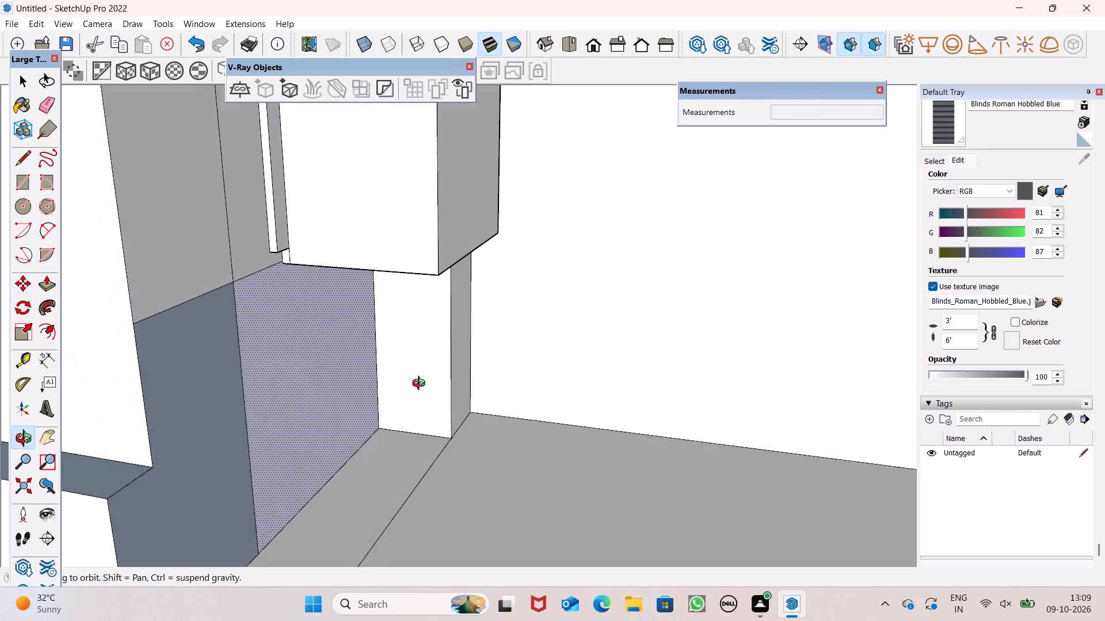
middle_click_drag(421, 385, 422, 385)
scroll(422, 385, "up", 1)
scroll(311, 314, "down", 9)
middle_click_drag(365, 378, 364, 401)
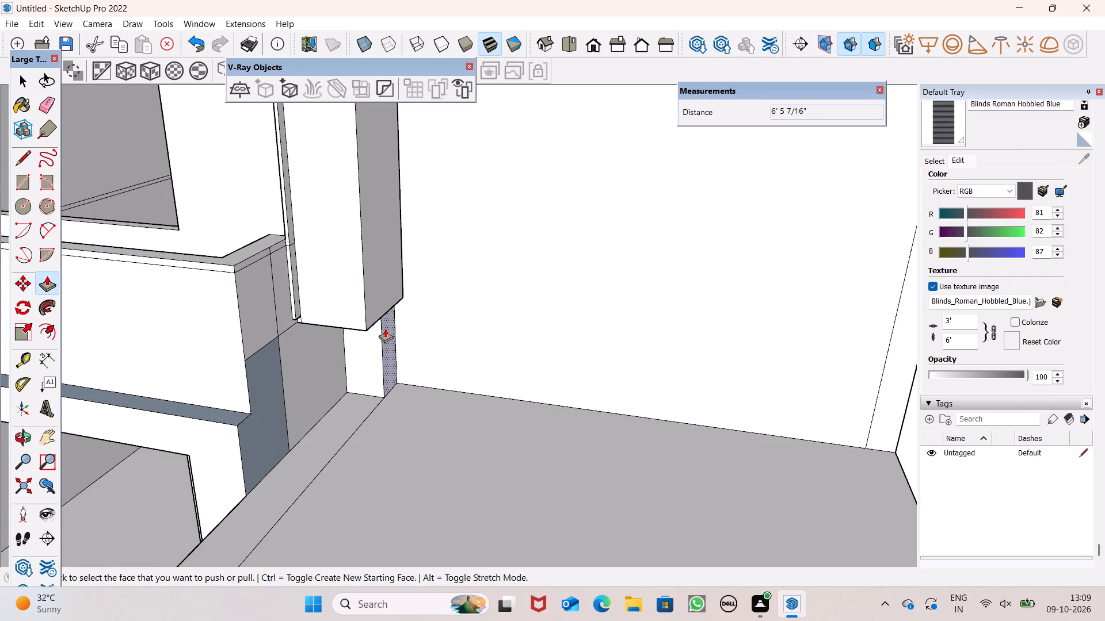
Push/Pull the terrace slab's narrow edge strip up to the pilaster's underside in stages, with the last pull reaching its 1 7/16" limit.
scroll(386, 332, "down", 2)
scroll(367, 414, "down", 2)
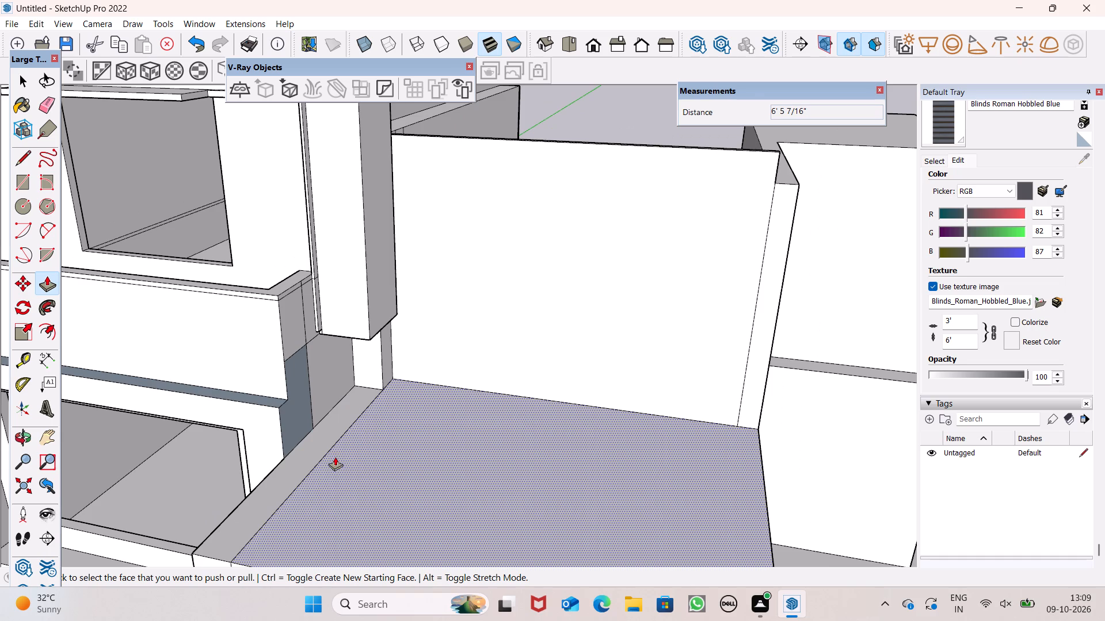
scroll(272, 475, "up", 1)
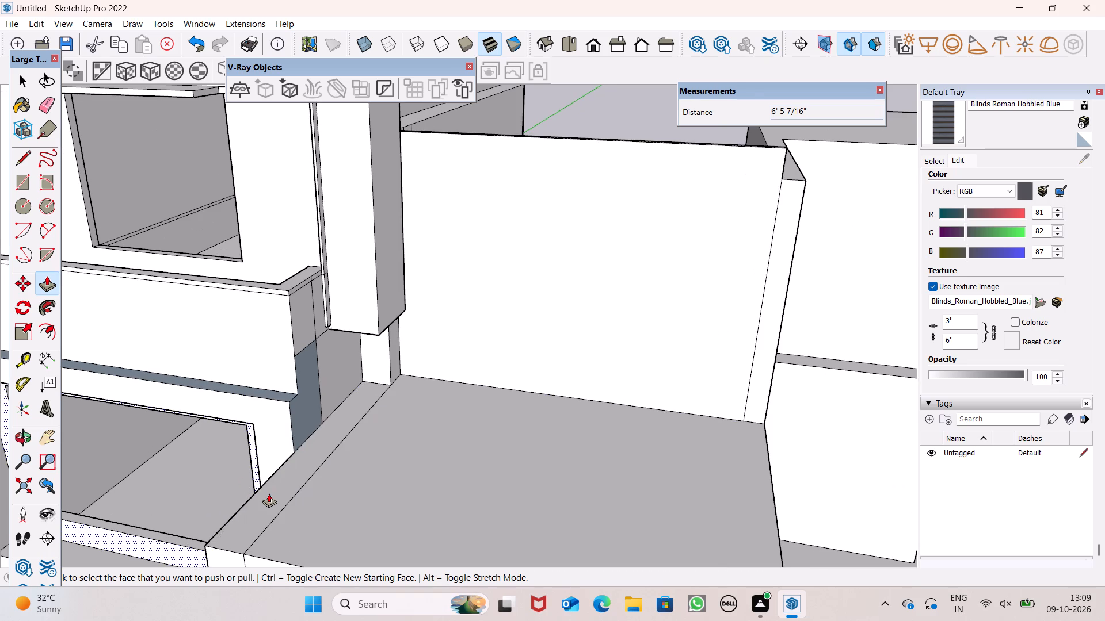
scroll(432, 407, "down", 4)
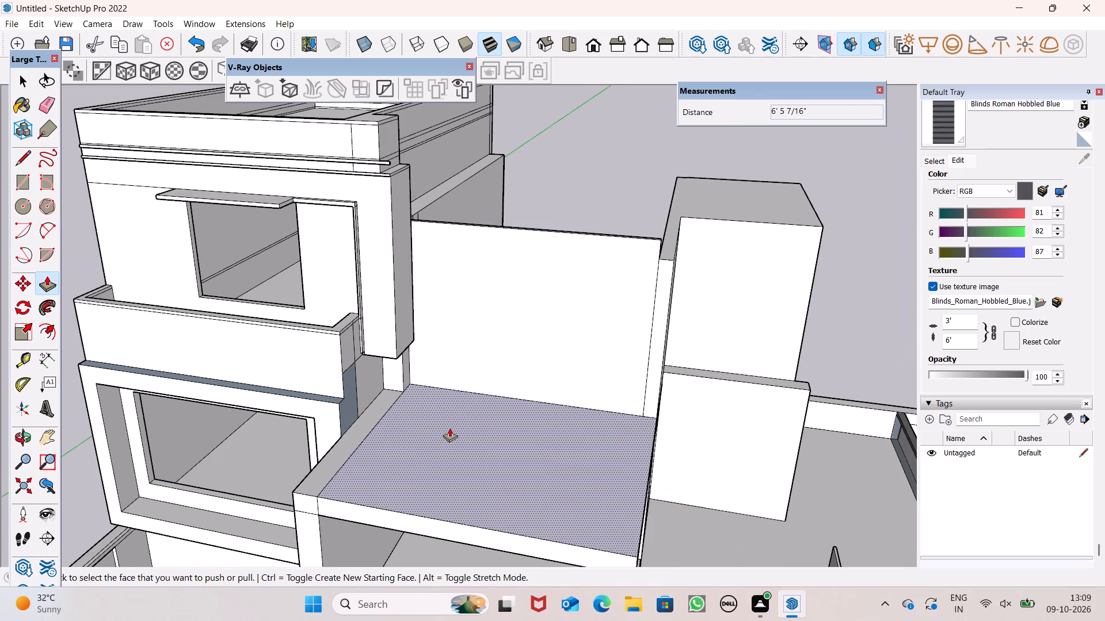
scroll(458, 427, "down", 2)
scroll(345, 461, "up", 6)
left_click_drag(346, 474, 346, 431)
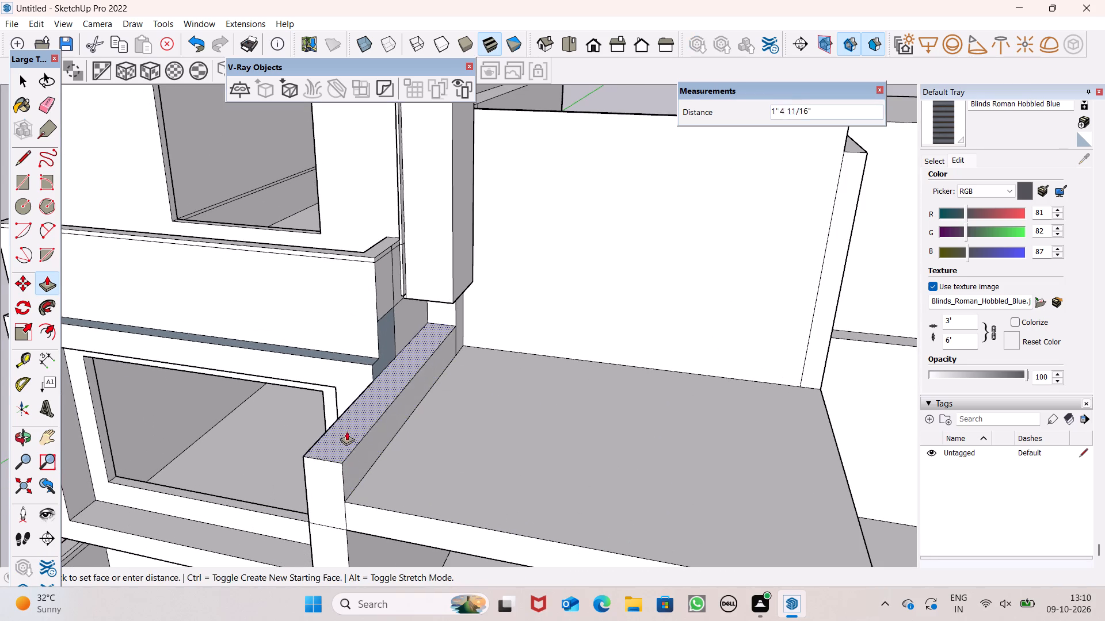
left_click_drag(346, 431, 343, 416)
left_click(343, 416)
left_click_drag(343, 412, 331, 379)
left_click_drag(330, 370, 330, 359)
scroll(559, 338, "down", 2)
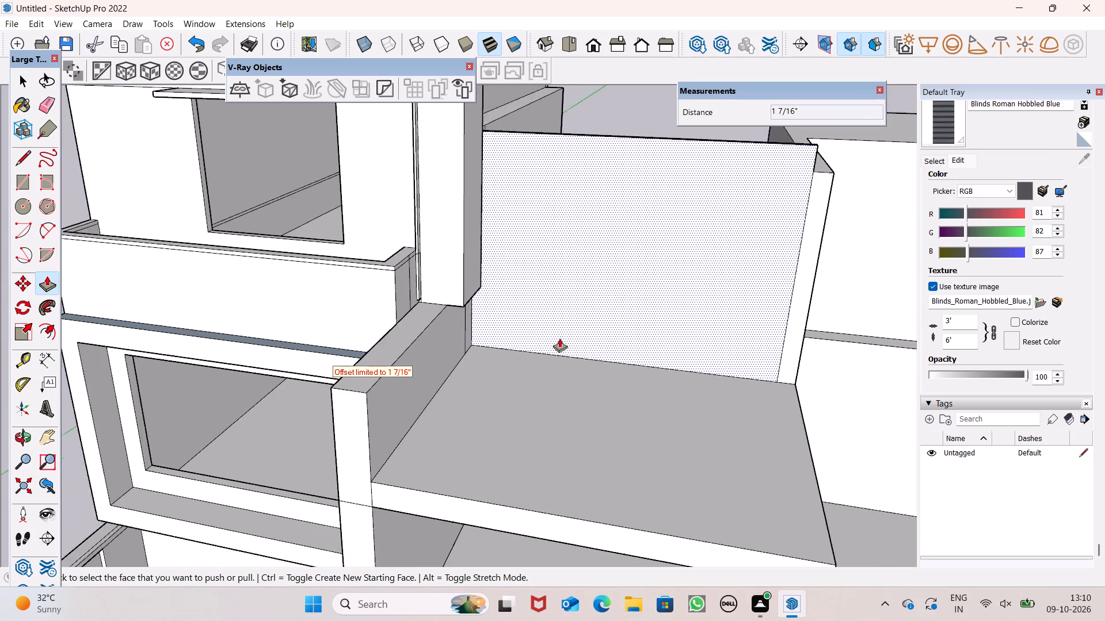
Examine the raised parapet, the terrace slab and the cross wall from the front and within the whole building.
scroll(559, 338, "down", 7)
middle_click_drag(632, 416, 691, 319)
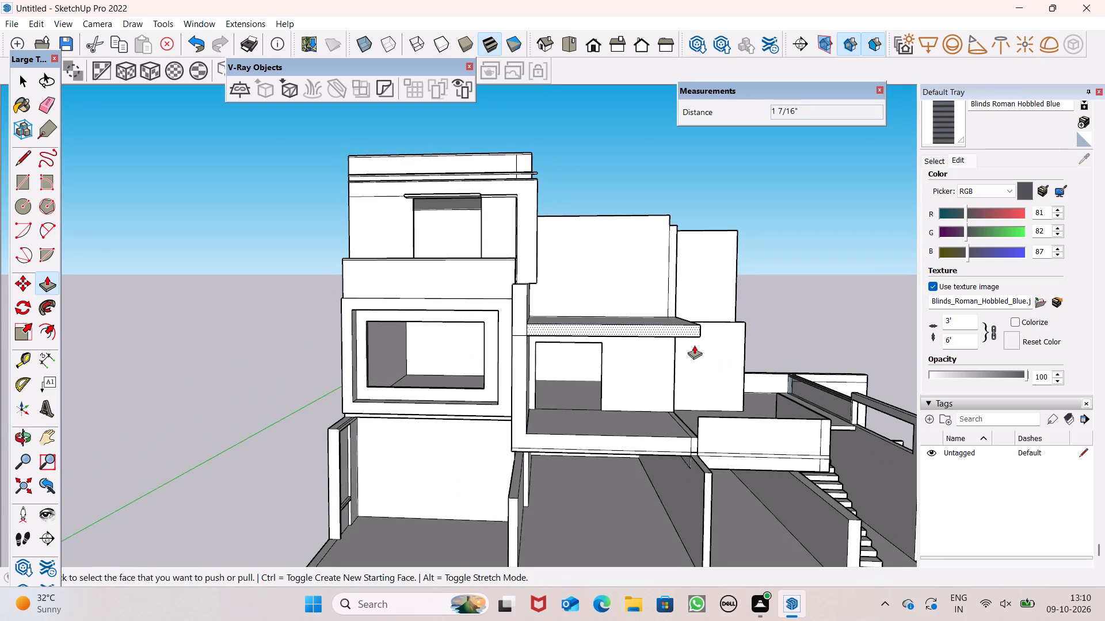
scroll(360, 351, "down", 4)
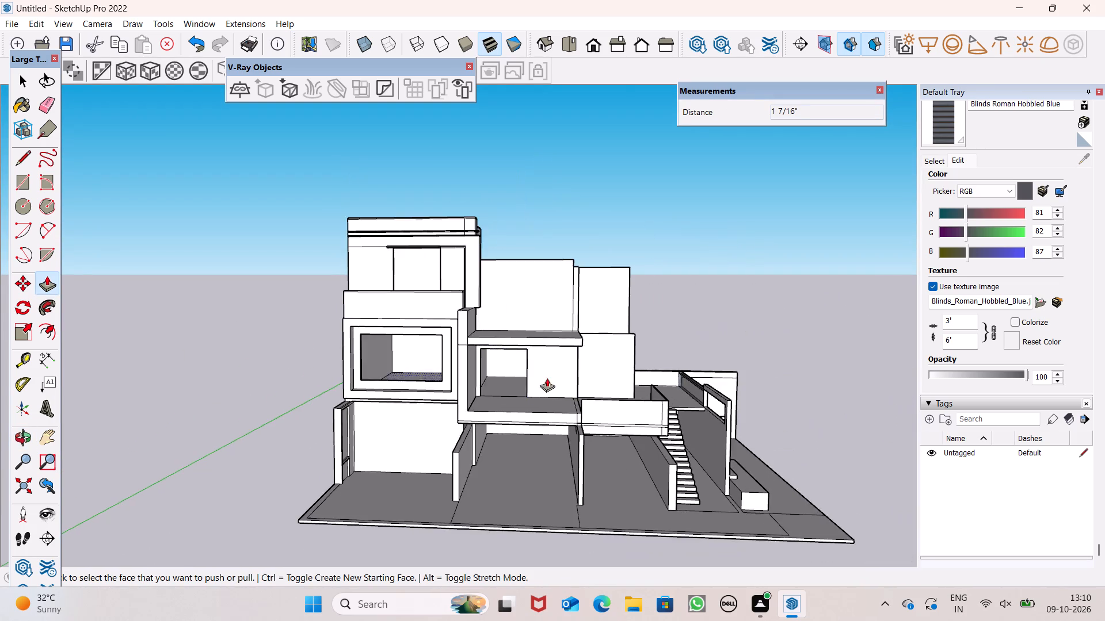
middle_click_drag(630, 360, 535, 446)
scroll(547, 357, "up", 6)
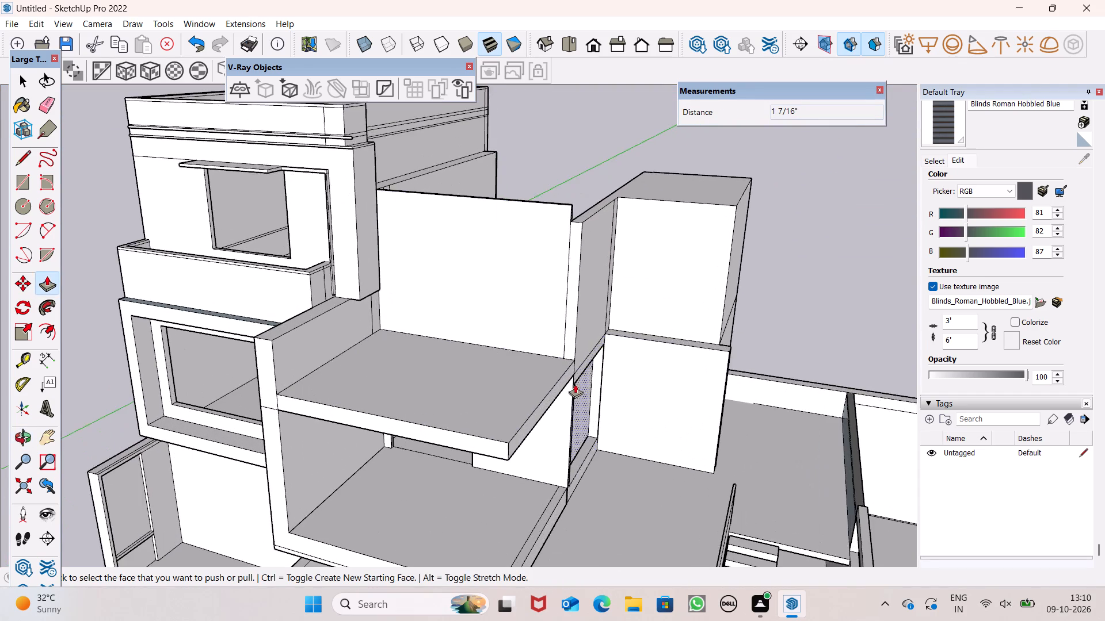
scroll(575, 384, "up", 1)
middle_click_drag(574, 384, 597, 373)
scroll(596, 373, "up", 2)
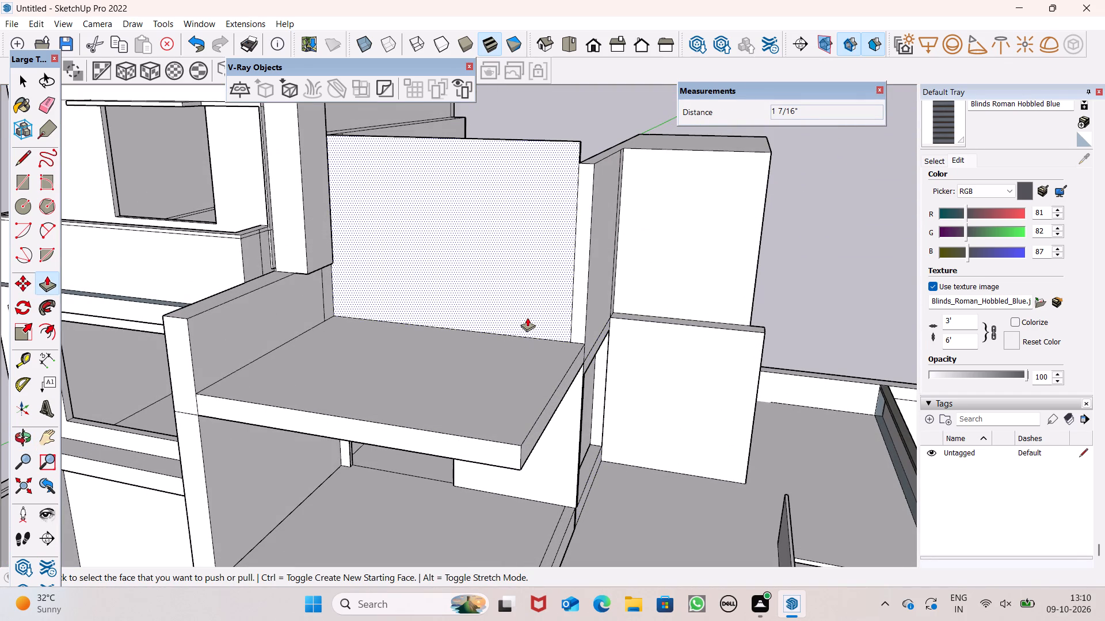
scroll(395, 231, "down", 1)
middle_click_drag(432, 310, 473, 313)
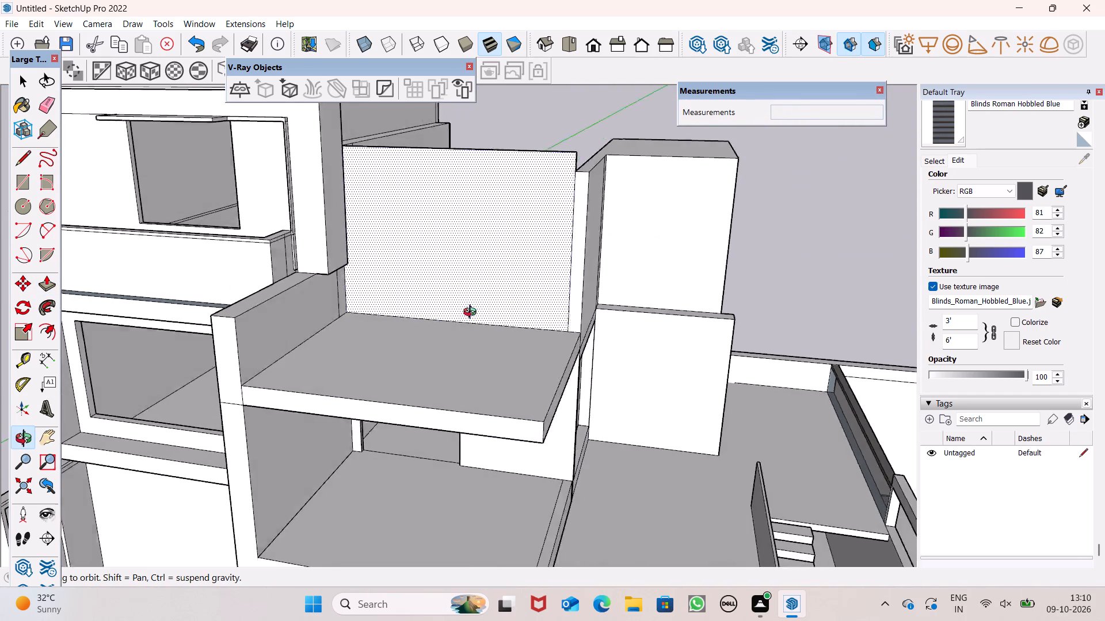
middle_click_drag(473, 313, 536, 279)
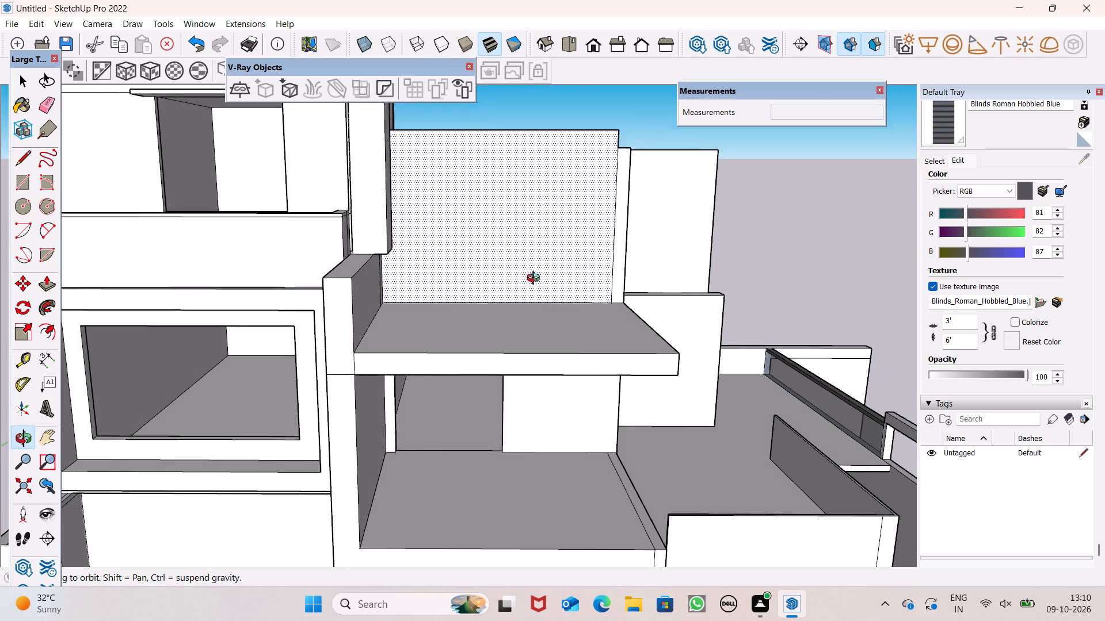
middle_click_drag(536, 279, 504, 237)
Erase the horizontal seam on the parapet wall's front end and the short vertical edge where the slab front meets it.
scroll(364, 304, "up", 1)
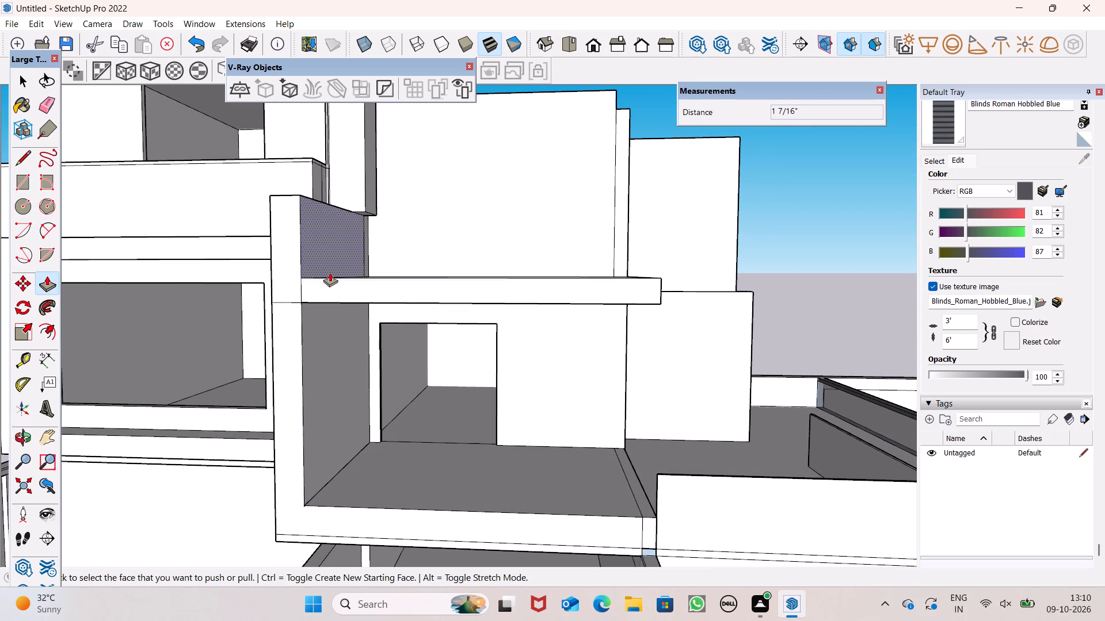
scroll(330, 273, "up", 5)
left_click(40, 102)
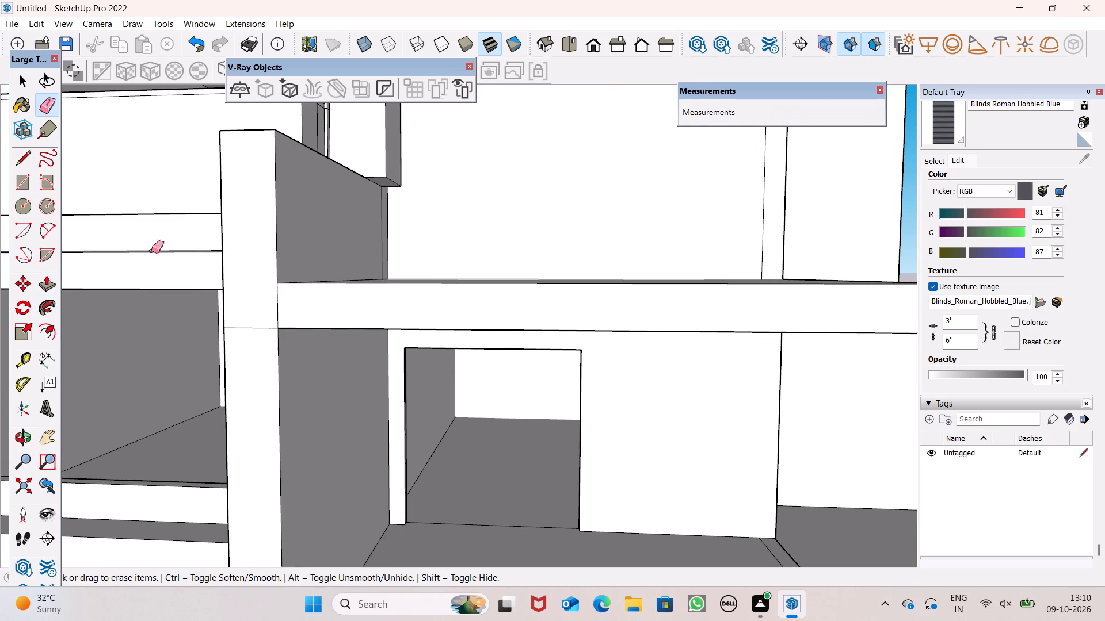
left_click_drag(254, 325, 253, 331)
left_click_drag(264, 309, 278, 307)
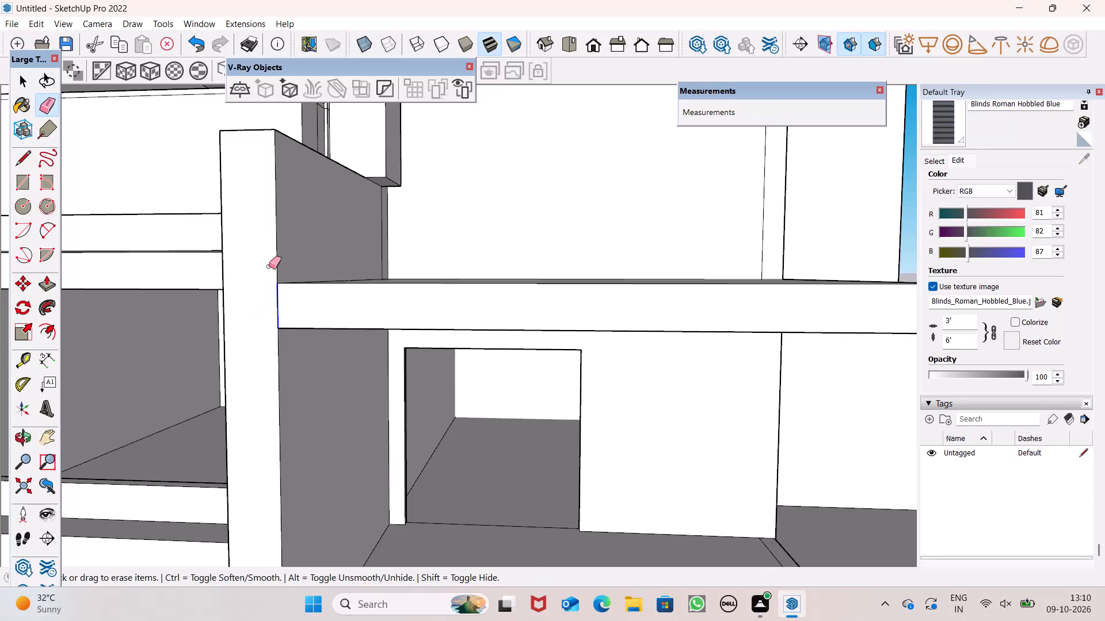
scroll(268, 274, "down", 2)
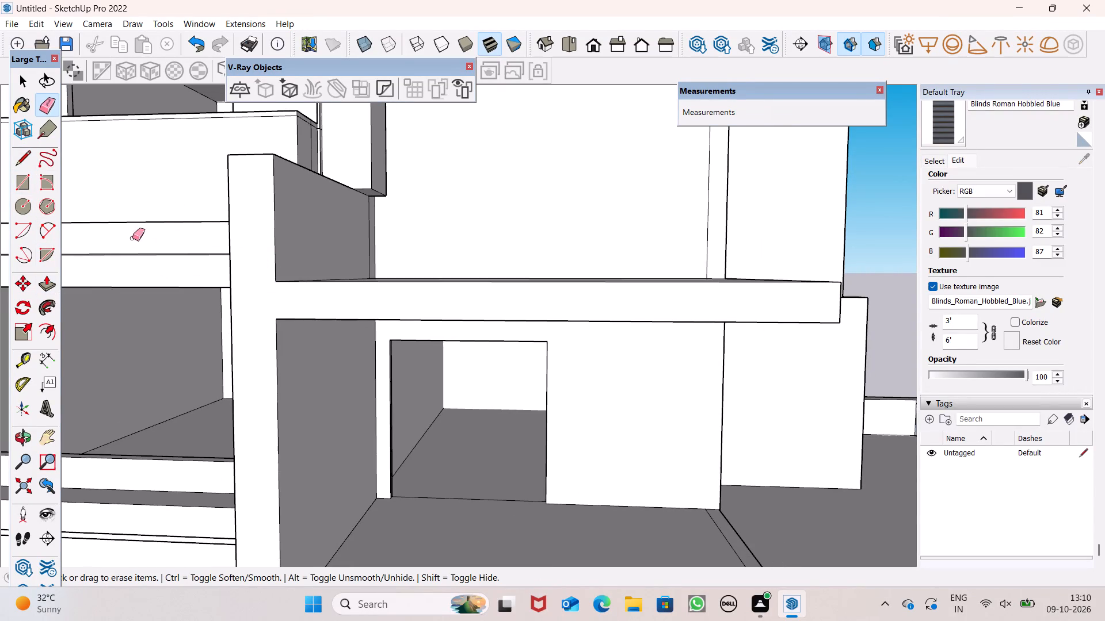
Examine the terrace slab's top and underside, the balcony below and the whole building from the front and stair side.
left_click(25, 160)
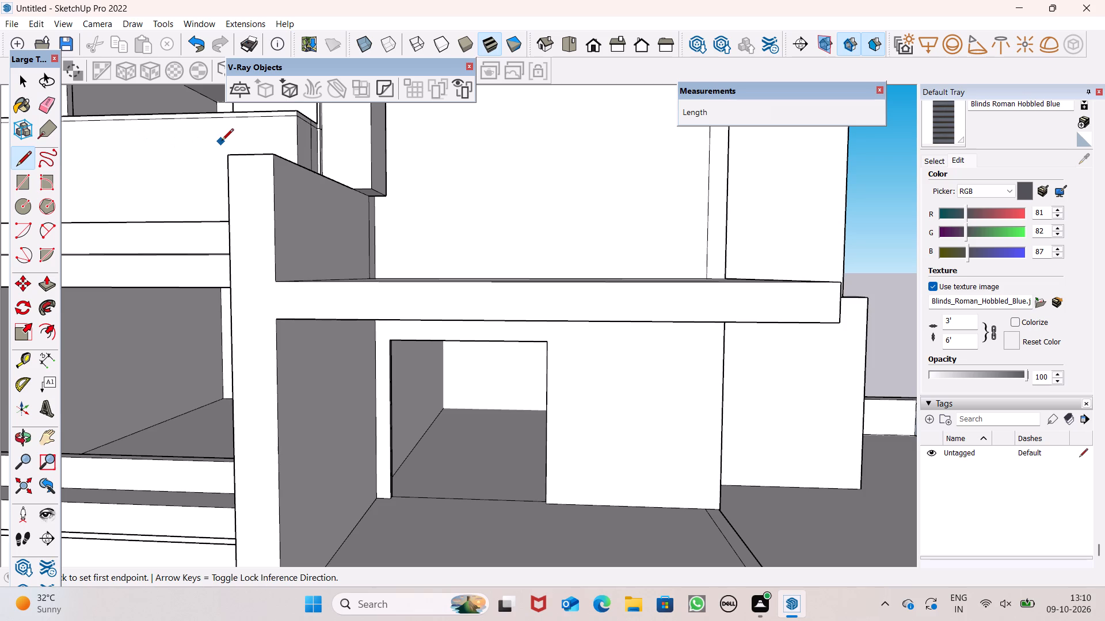
scroll(245, 194, "down", 5)
scroll(359, 235, "down", 2)
middle_click_drag(407, 281, 412, 352)
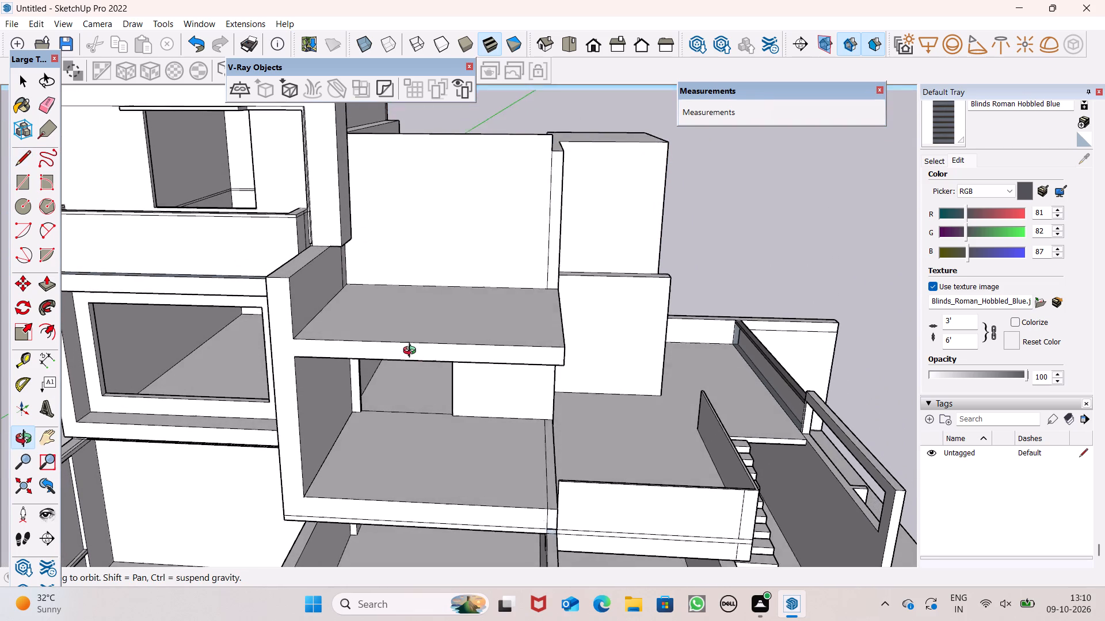
middle_click_drag(412, 352, 400, 312)
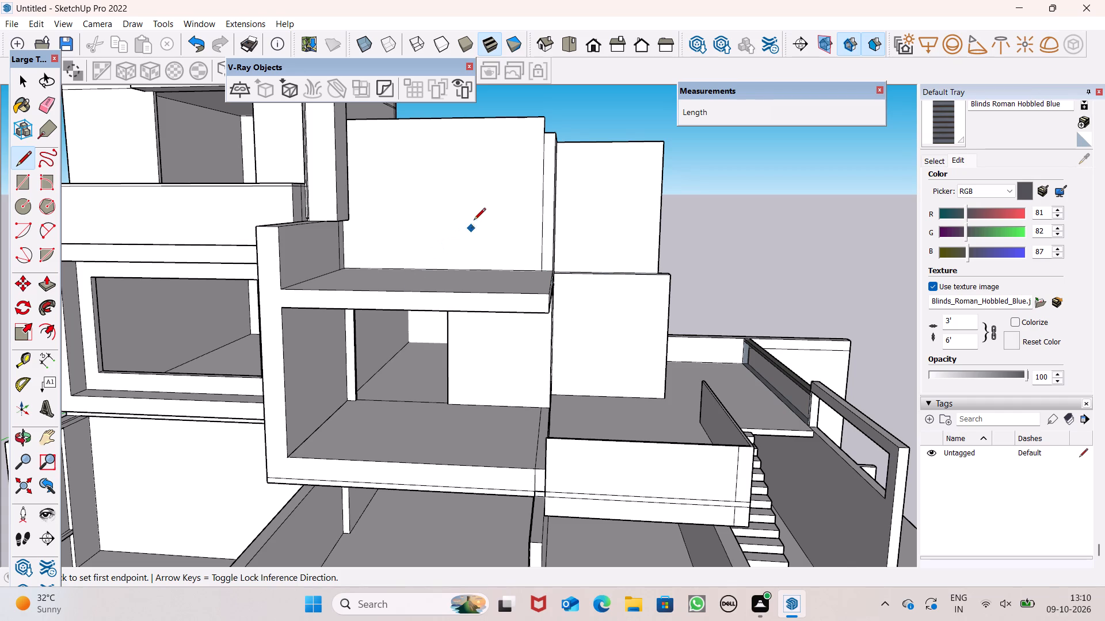
scroll(478, 216, "down", 4)
scroll(443, 280, "up", 3)
middle_click_drag(434, 303, 283, 206)
scroll(434, 301, "up", 1)
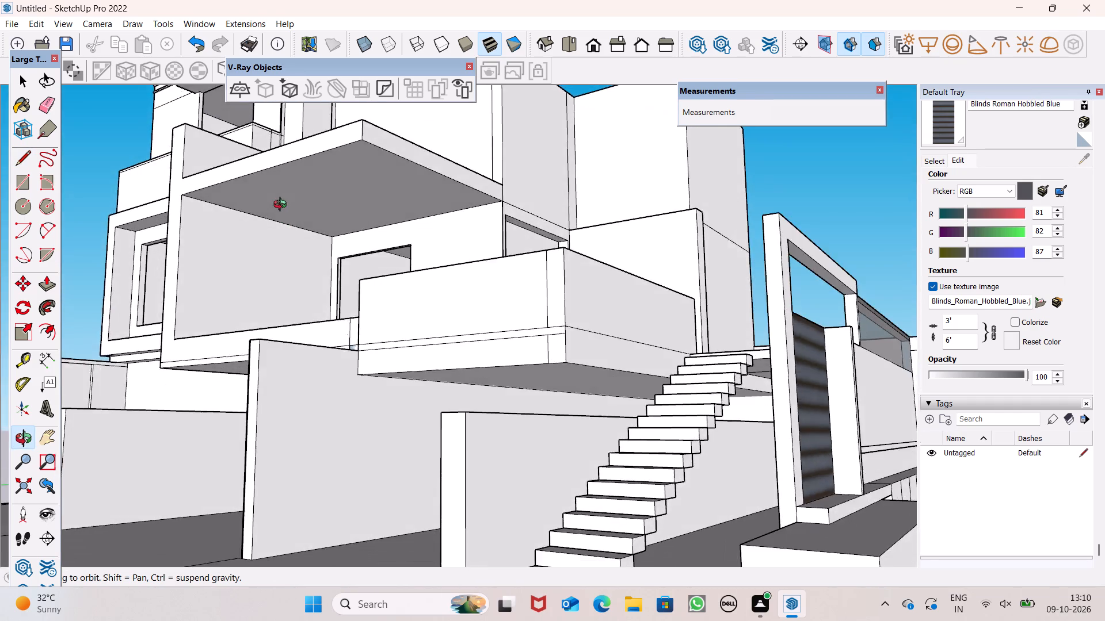
middle_click_drag(283, 206, 397, 235)
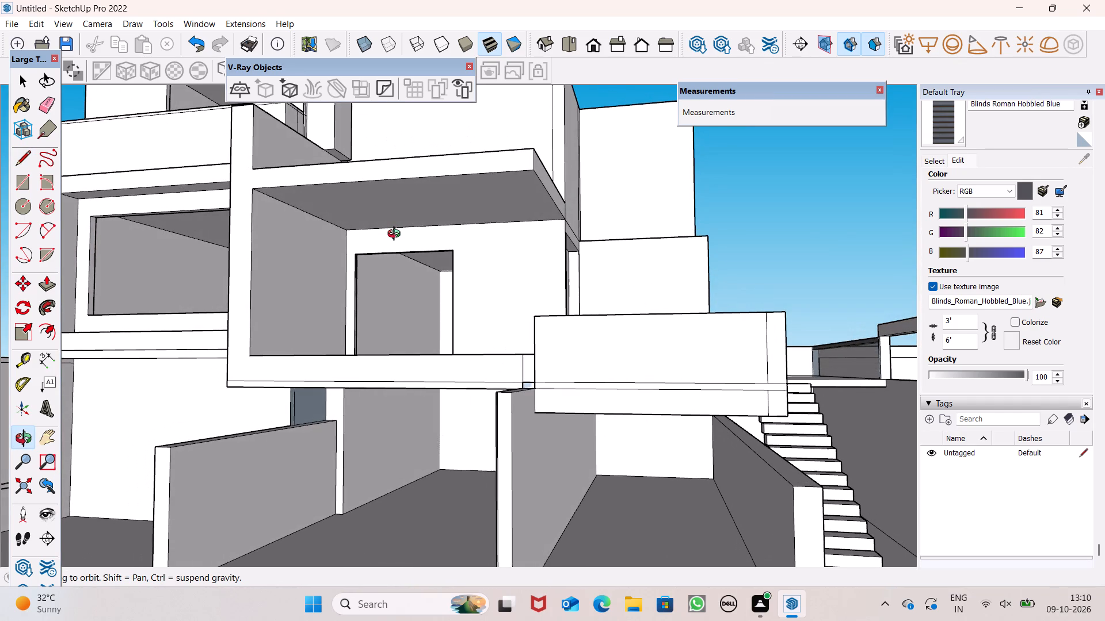
middle_click_drag(397, 235, 394, 248)
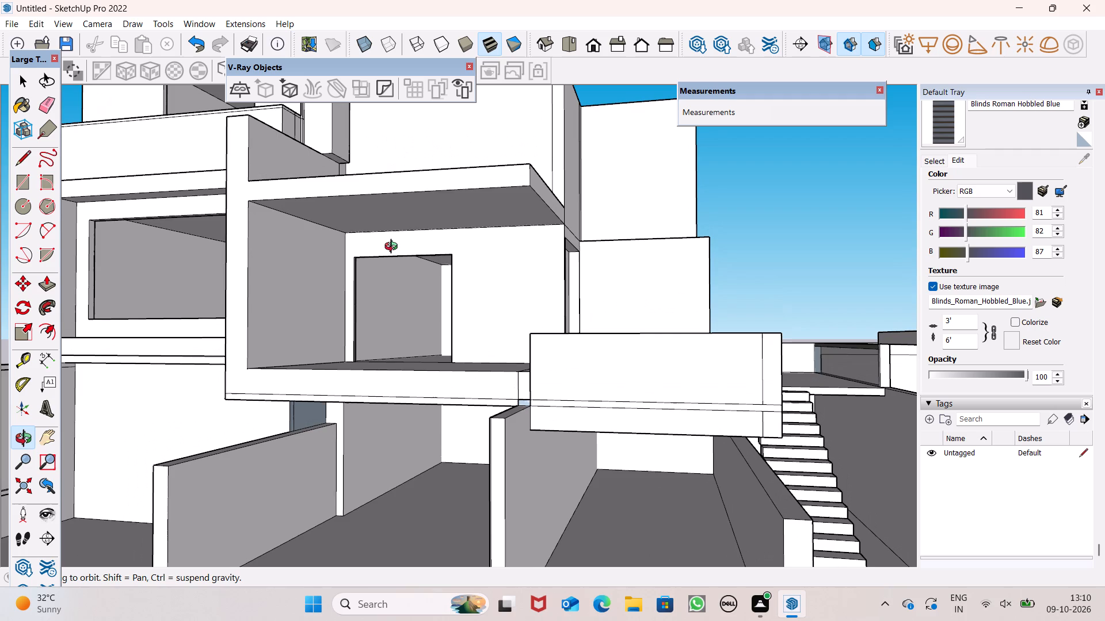
middle_click_drag(394, 248, 407, 247)
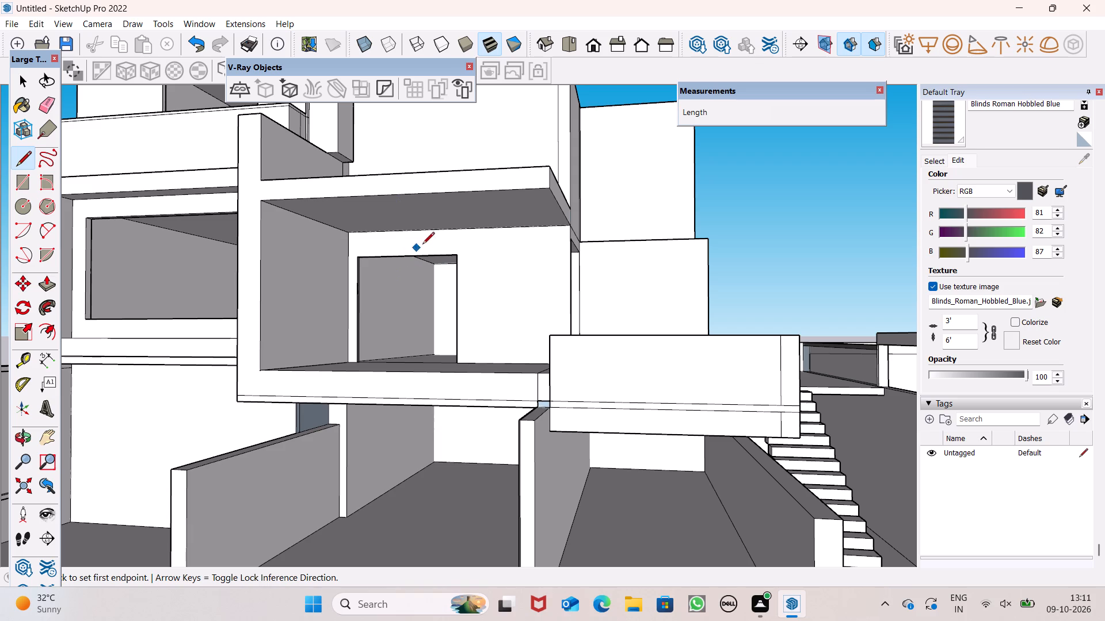
scroll(445, 246, "down", 7)
middle_click_drag(580, 335, 458, 399)
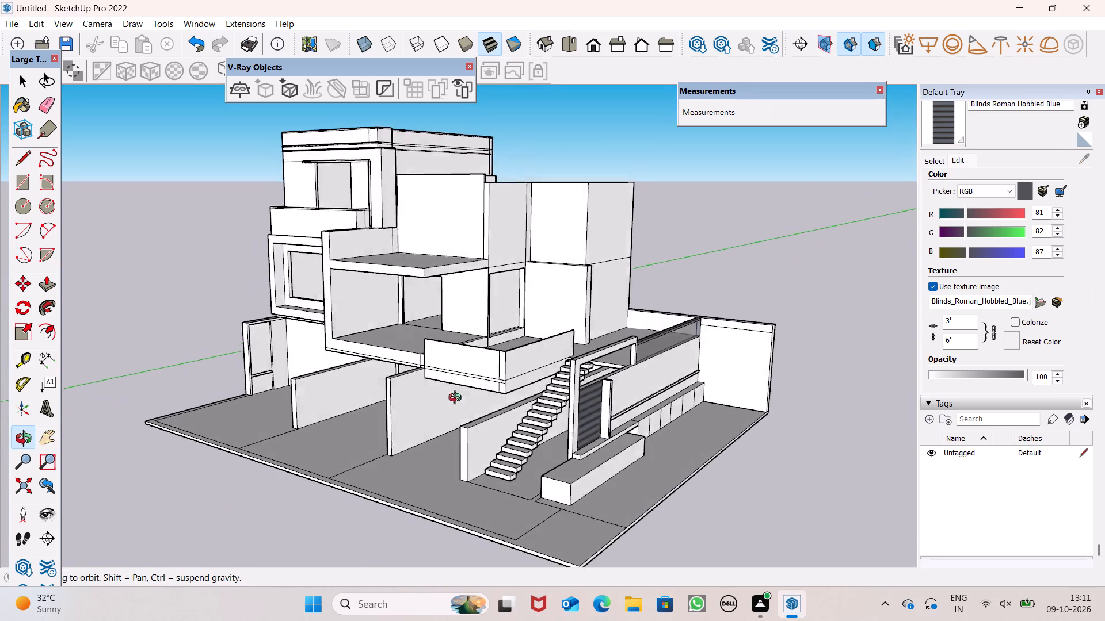
middle_click_drag(458, 399, 480, 418)
middle_click_drag(505, 361, 546, 329)
scroll(546, 329, "up", 1)
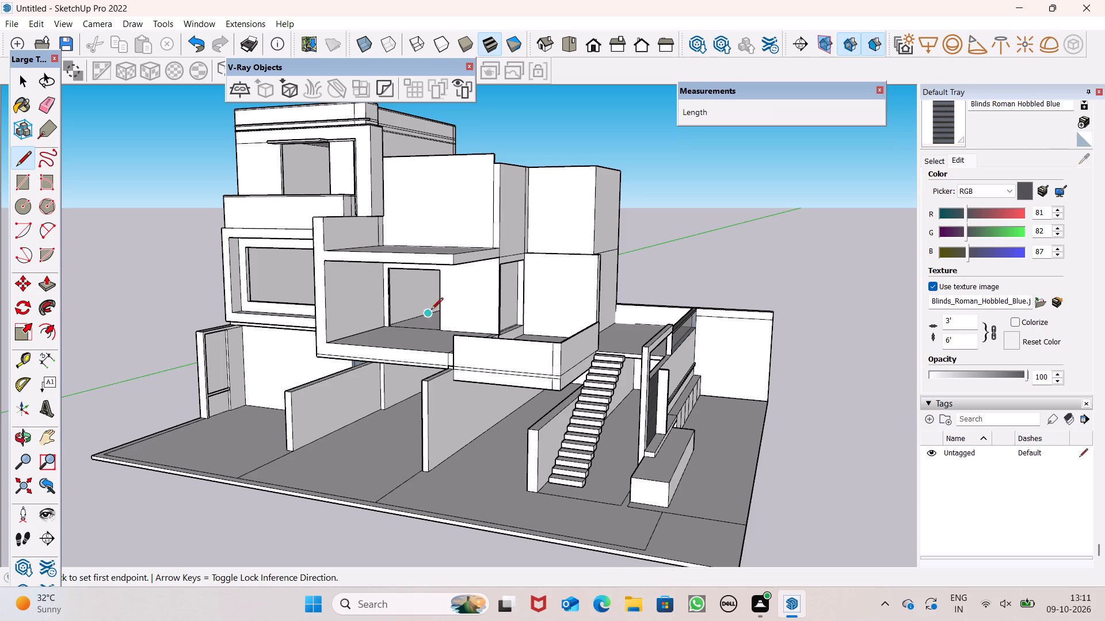
middle_click_drag(437, 316, 584, 382)
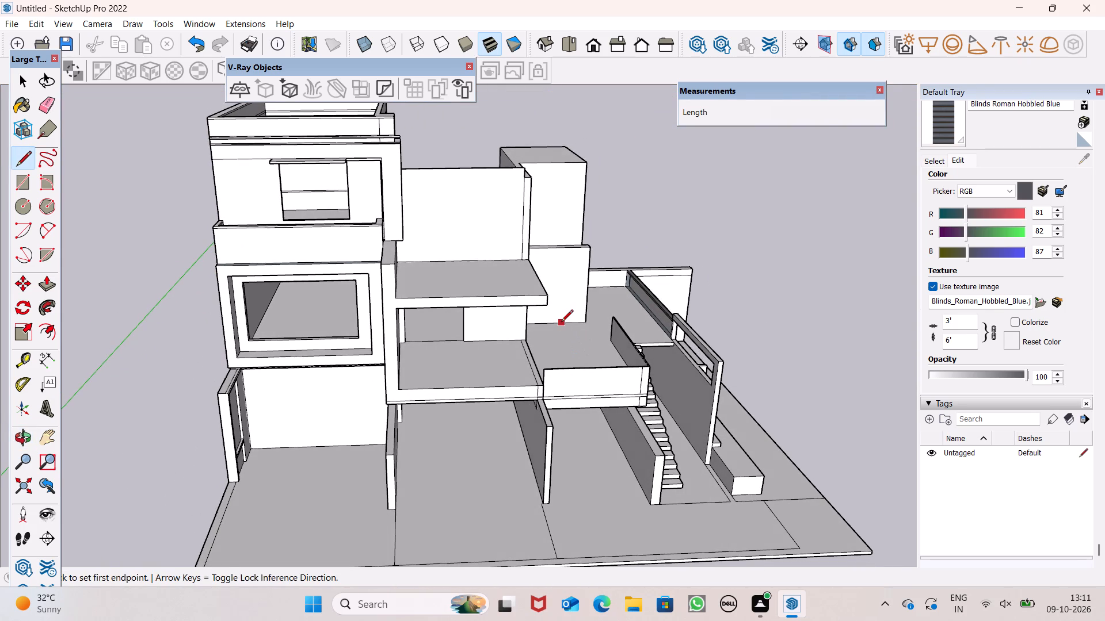
Draw a horizontal line about 1' 3" long across the parapet wall's front end, level with the terrace slab's top edge.
scroll(444, 251, "up", 1)
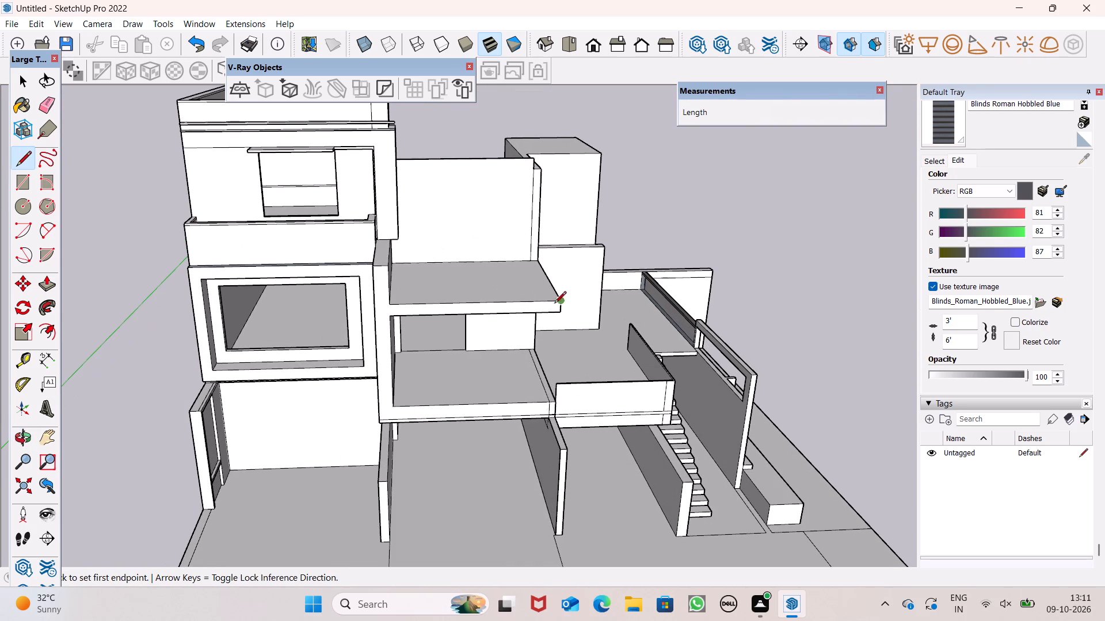
scroll(553, 306, "up", 1)
middle_click_drag(553, 306, 548, 243)
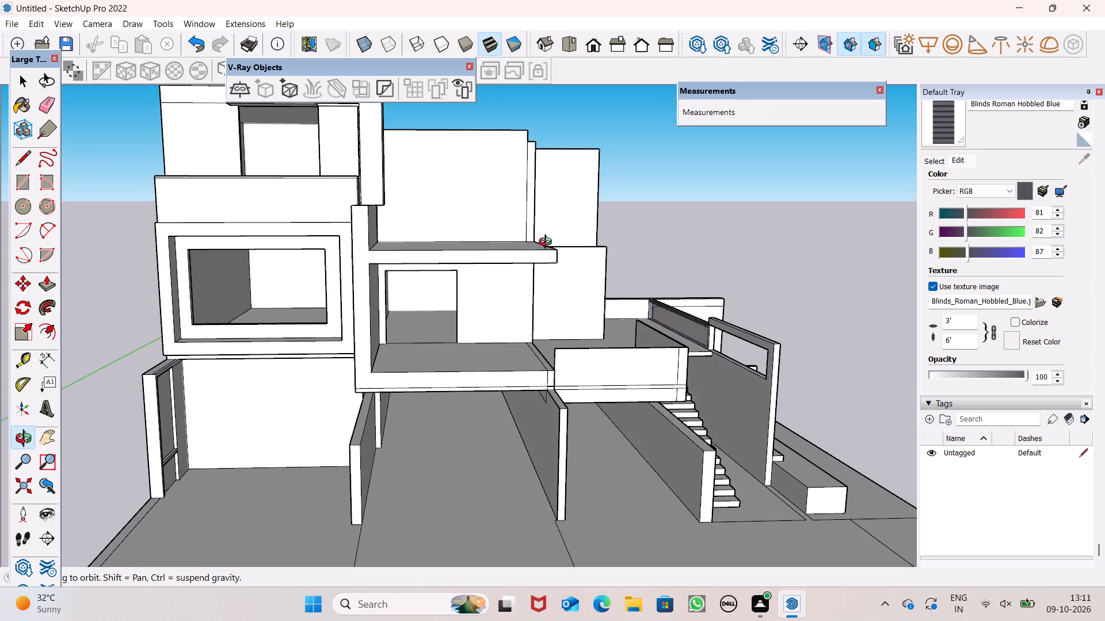
middle_click_drag(548, 243, 548, 244)
scroll(433, 212, "up", 4)
scroll(349, 249, "up", 2)
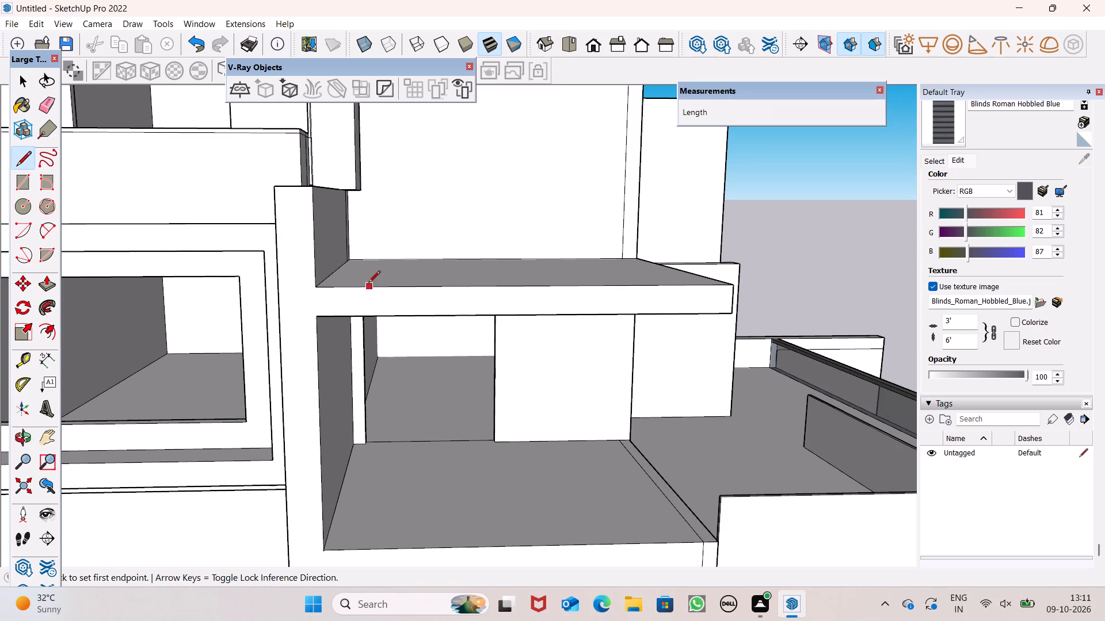
scroll(297, 290, "up", 5)
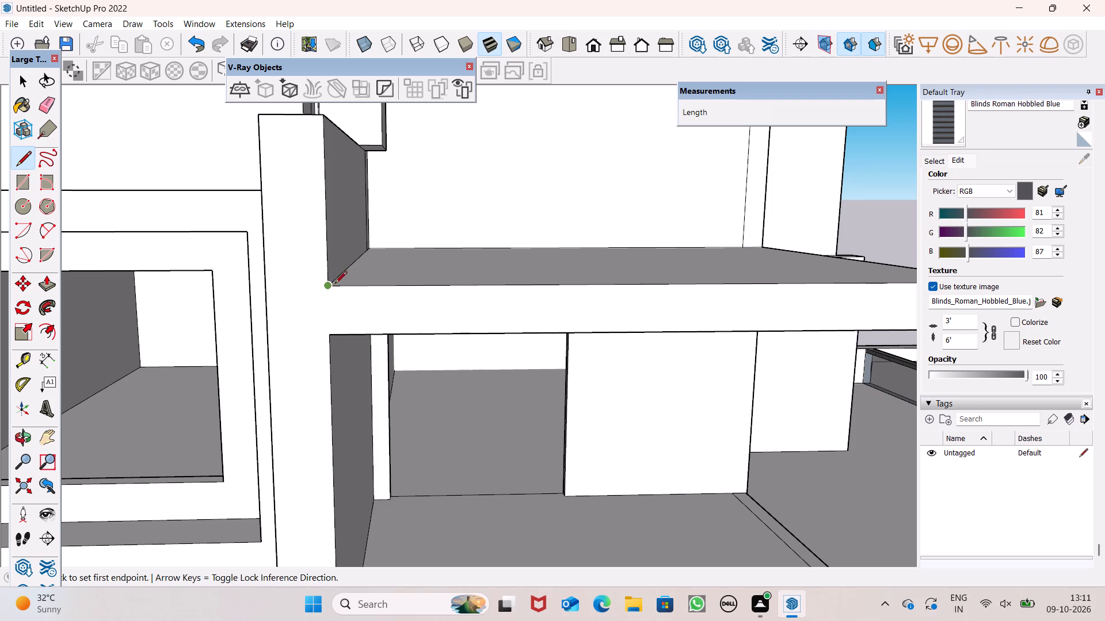
left_click(325, 286)
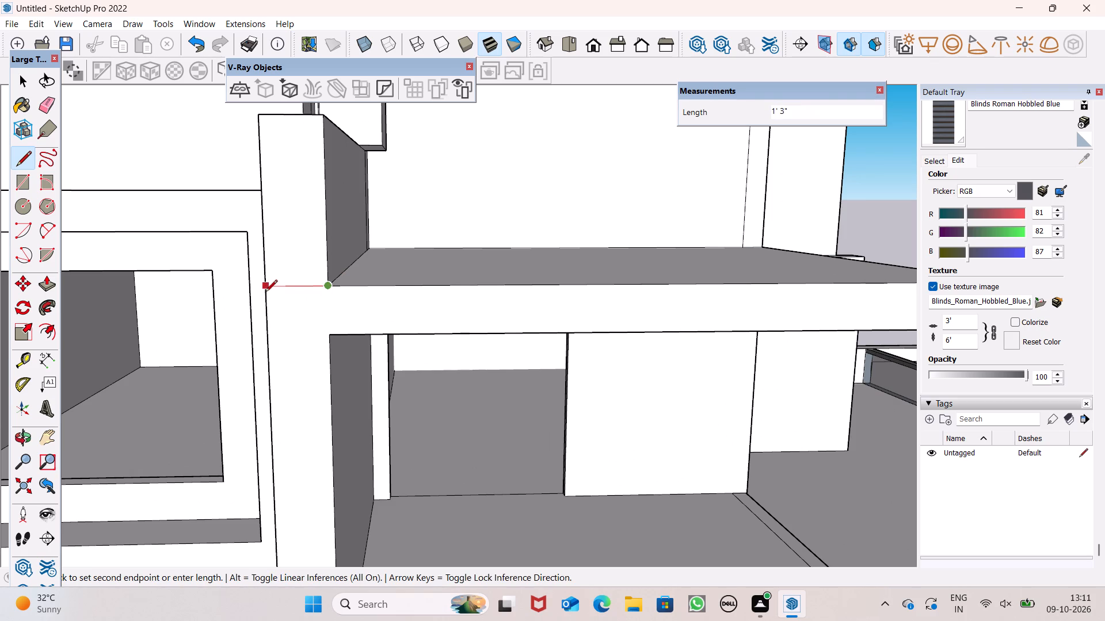
left_click(265, 292)
Examine the whole house from the front and stair side, and the terrace slab with its parapet close up.
scroll(499, 404, "down", 3)
scroll(439, 425, "up", 1)
scroll(437, 429, "down", 2)
scroll(555, 327, "down", 12)
middle_click_drag(581, 326, 553, 337)
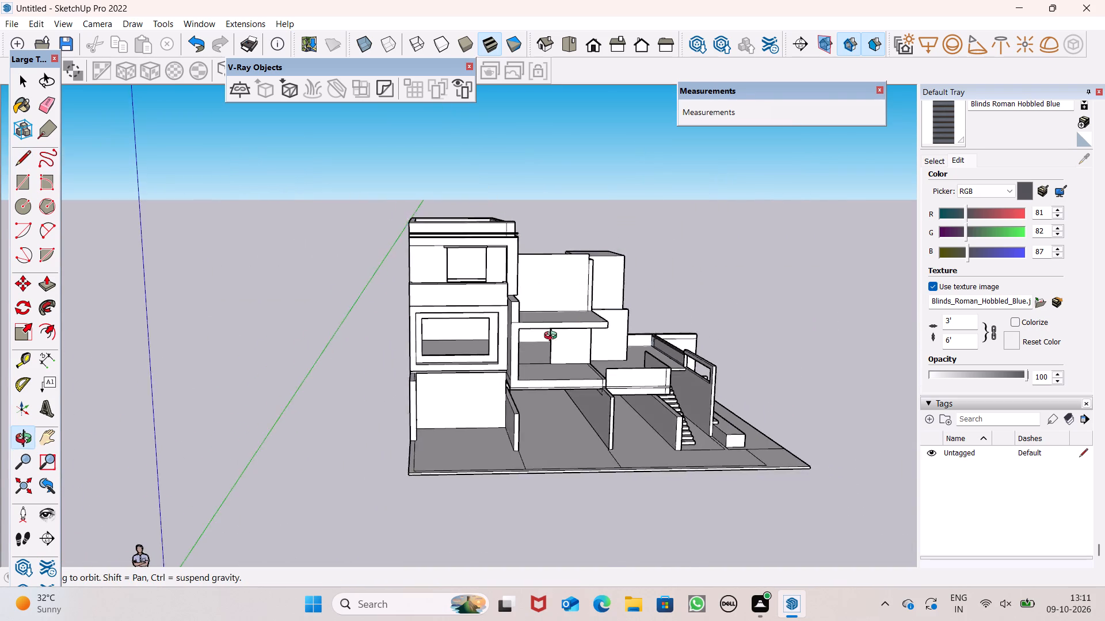
middle_click_drag(553, 337, 369, 373)
scroll(226, 373, "up", 1)
scroll(304, 298, "down", 6)
scroll(435, 346, "up", 1)
middle_click_drag(435, 347, 438, 354)
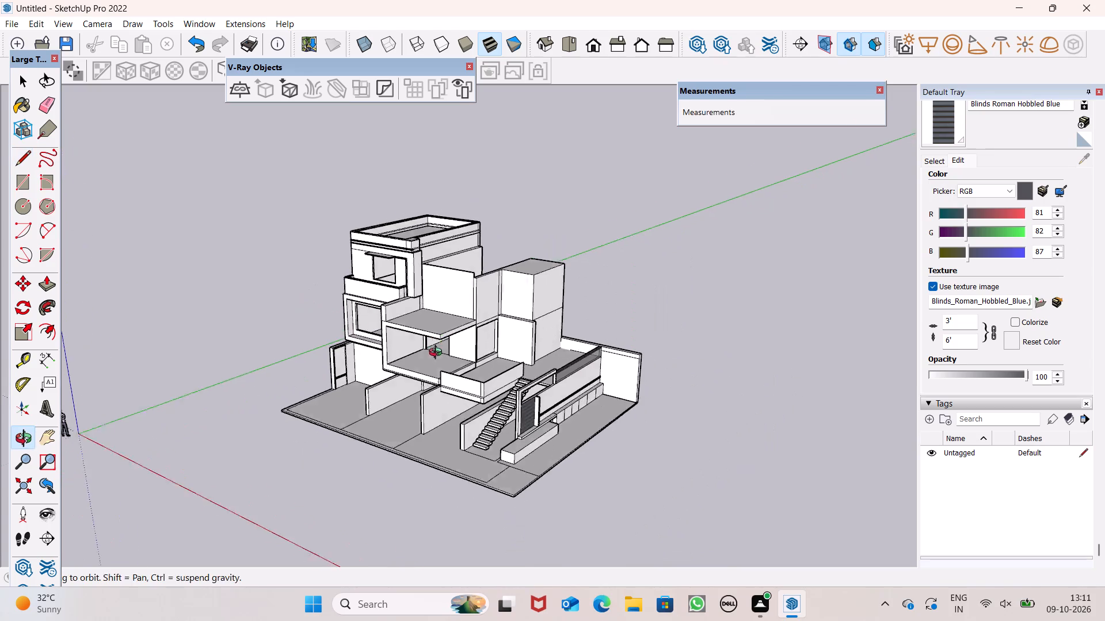
middle_click_drag(438, 354, 452, 363)
scroll(463, 348, "up", 4)
middle_click_drag(519, 400, 669, 365)
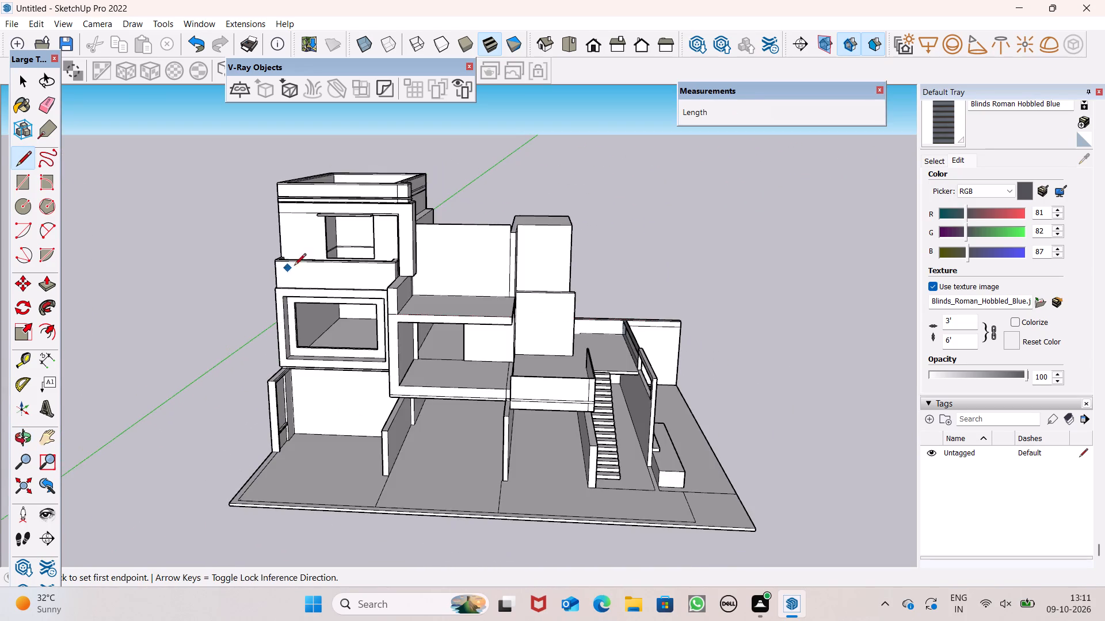
scroll(300, 266, "up", 4)
scroll(380, 288, "down", 1)
scroll(385, 292, "up", 2)
scroll(212, 306, "down", 4)
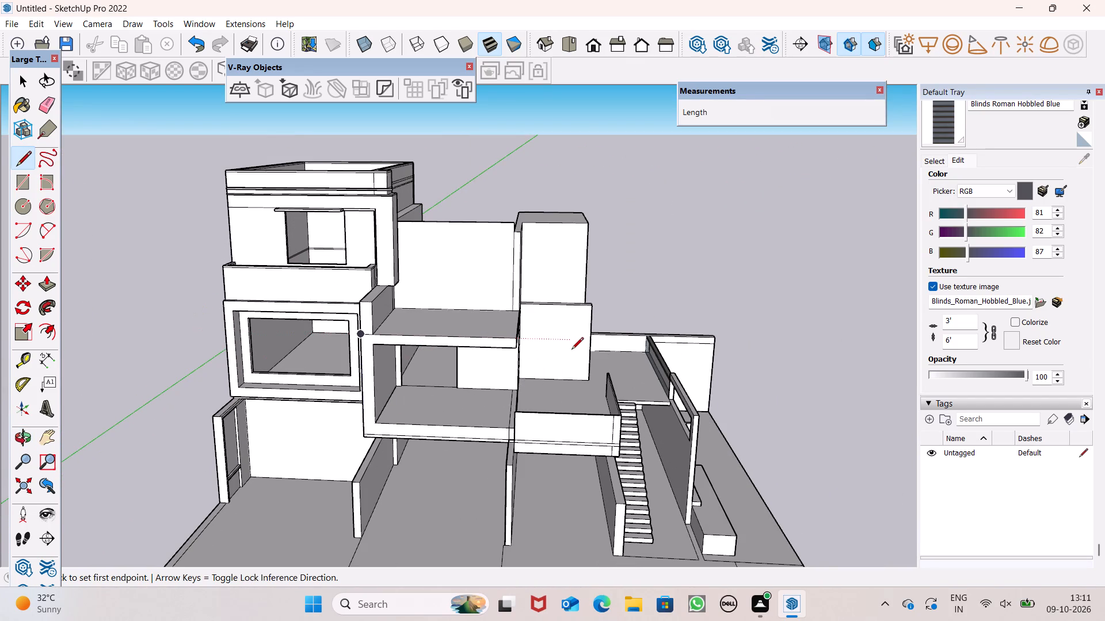
scroll(557, 339, "up", 6)
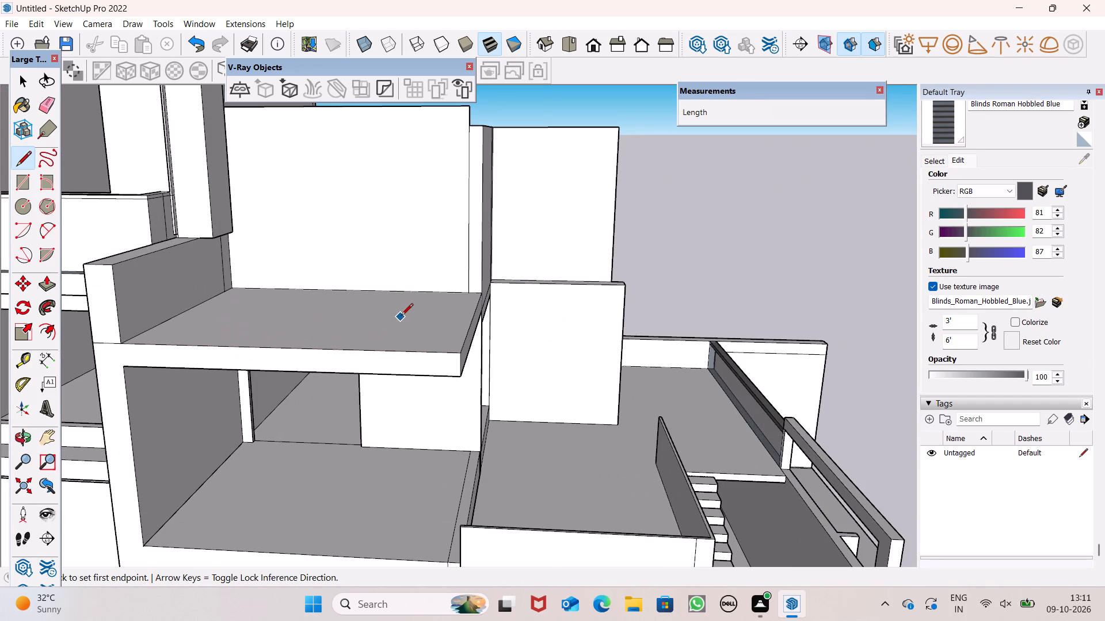
Examine the house front, then the upper terrace slab and its parapet wall close up, from the front and from above.
scroll(401, 316, "down", 6)
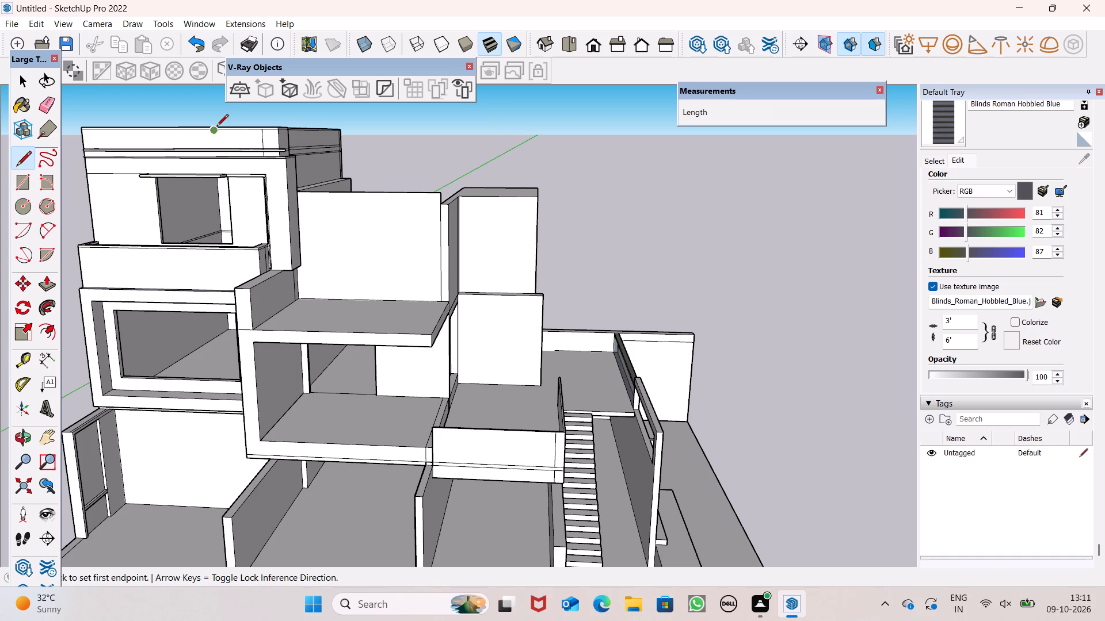
scroll(287, 160, "up", 1)
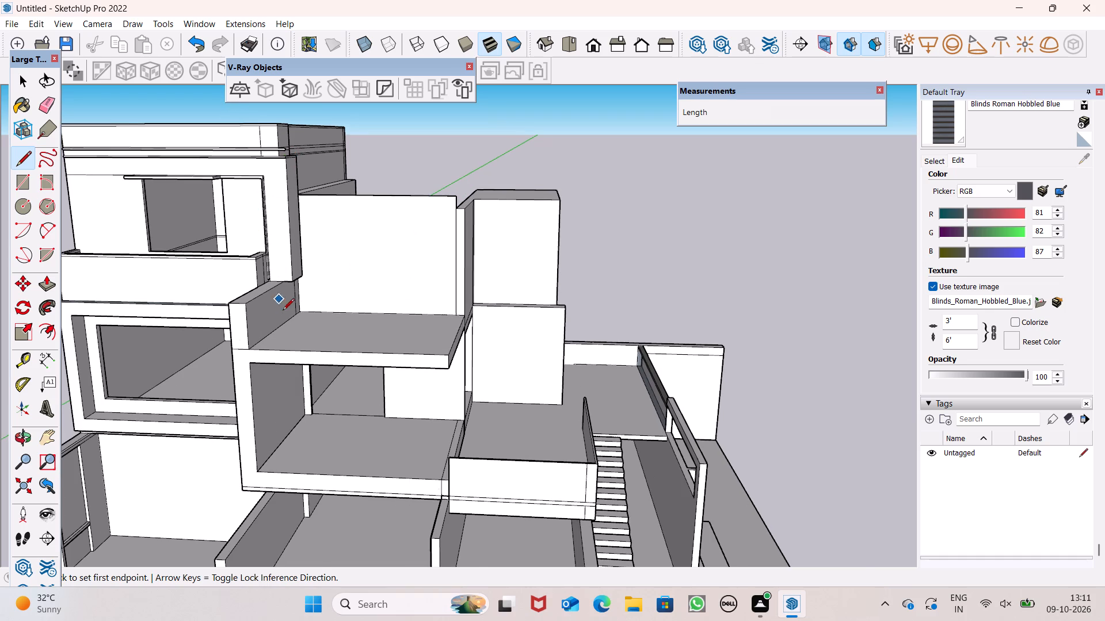
scroll(284, 329, "up", 4)
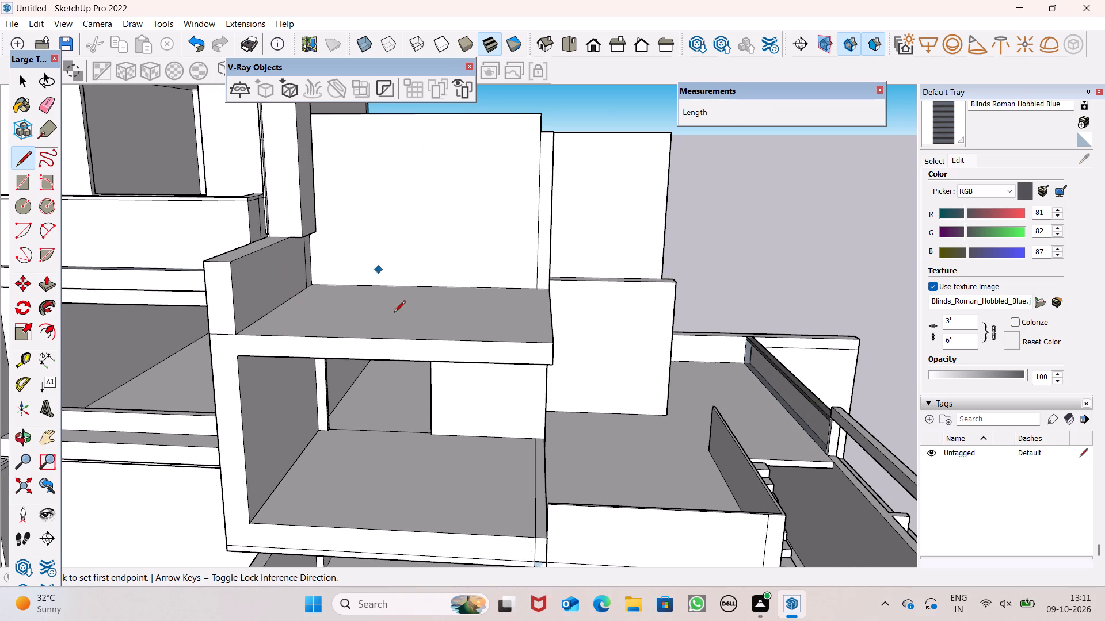
middle_click_drag(431, 454, 456, 442)
scroll(324, 348, "up", 2)
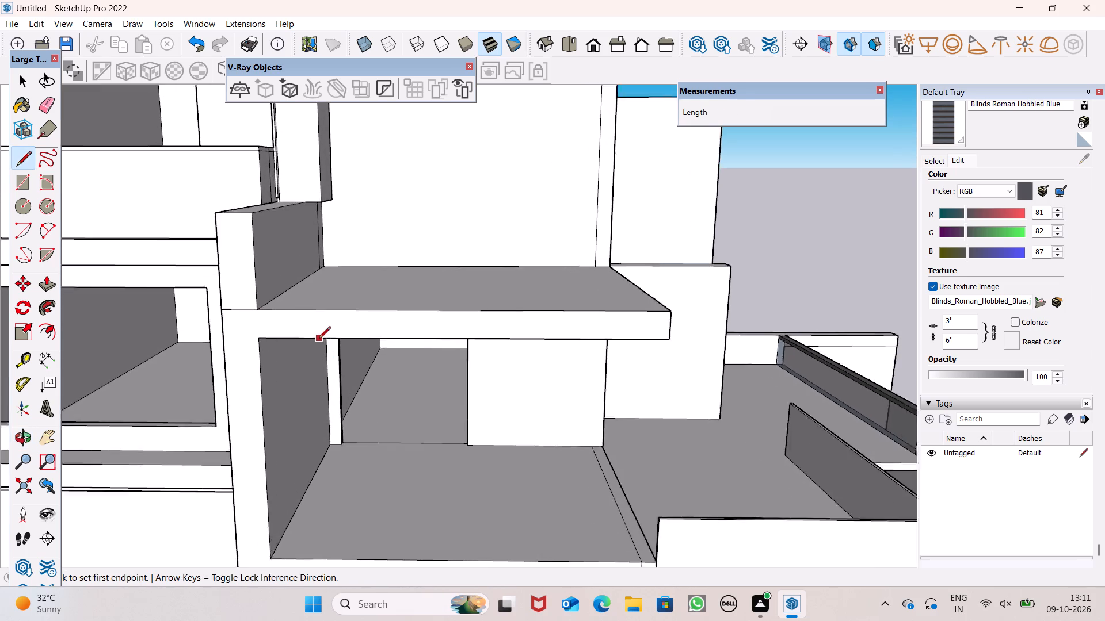
scroll(319, 339, "up", 4)
scroll(169, 308, "up", 6)
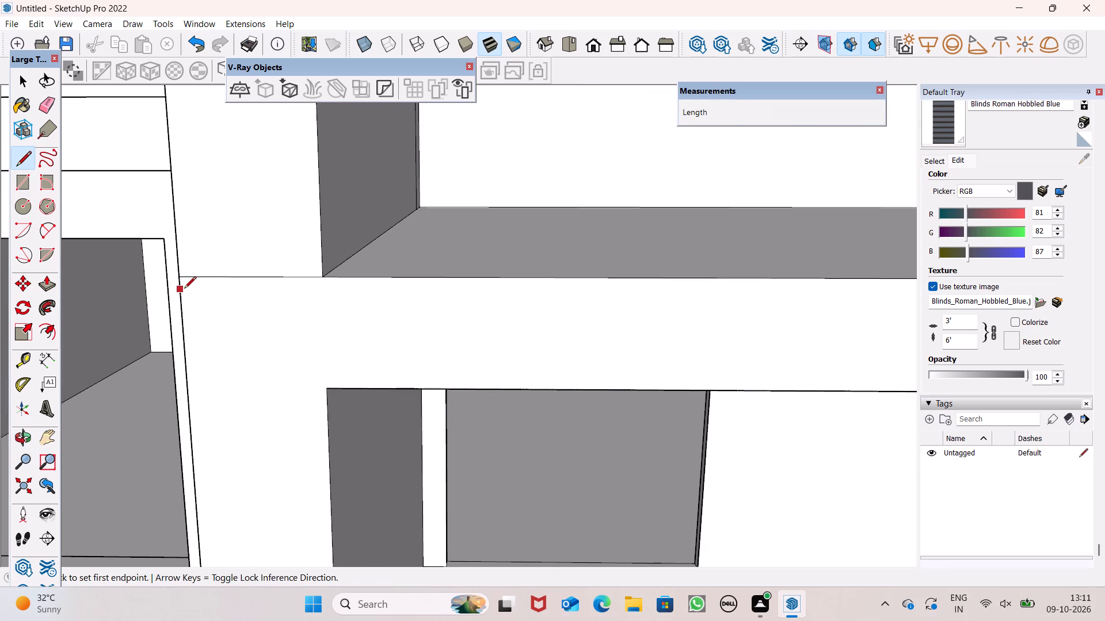
scroll(238, 260, "down", 7)
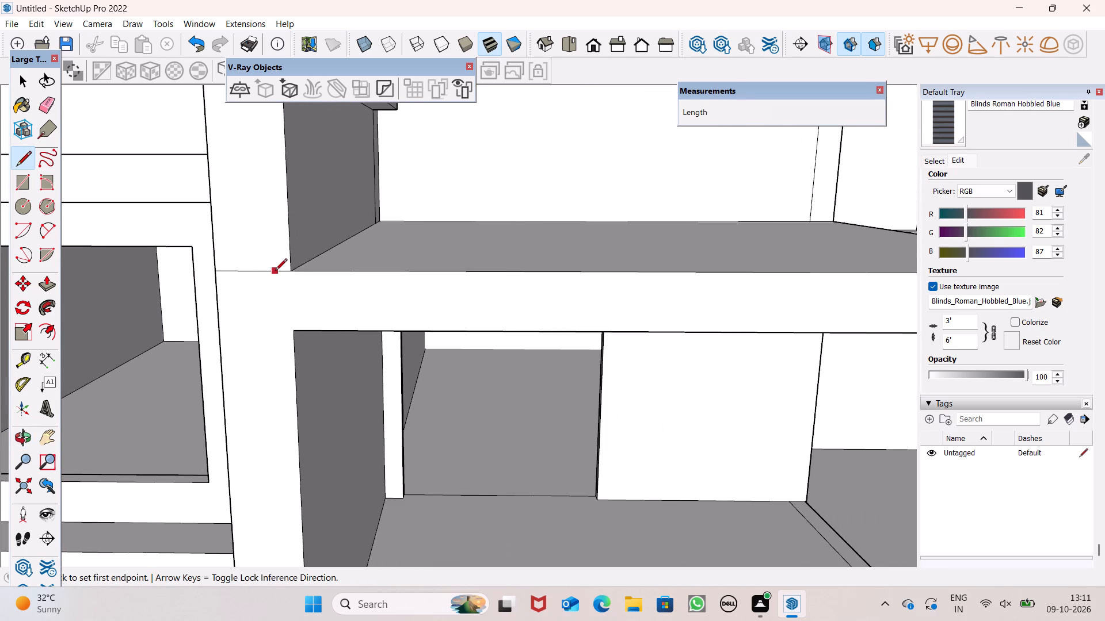
middle_click_drag(325, 287, 328, 400)
scroll(326, 365, "up", 1)
scroll(258, 304, "down", 4)
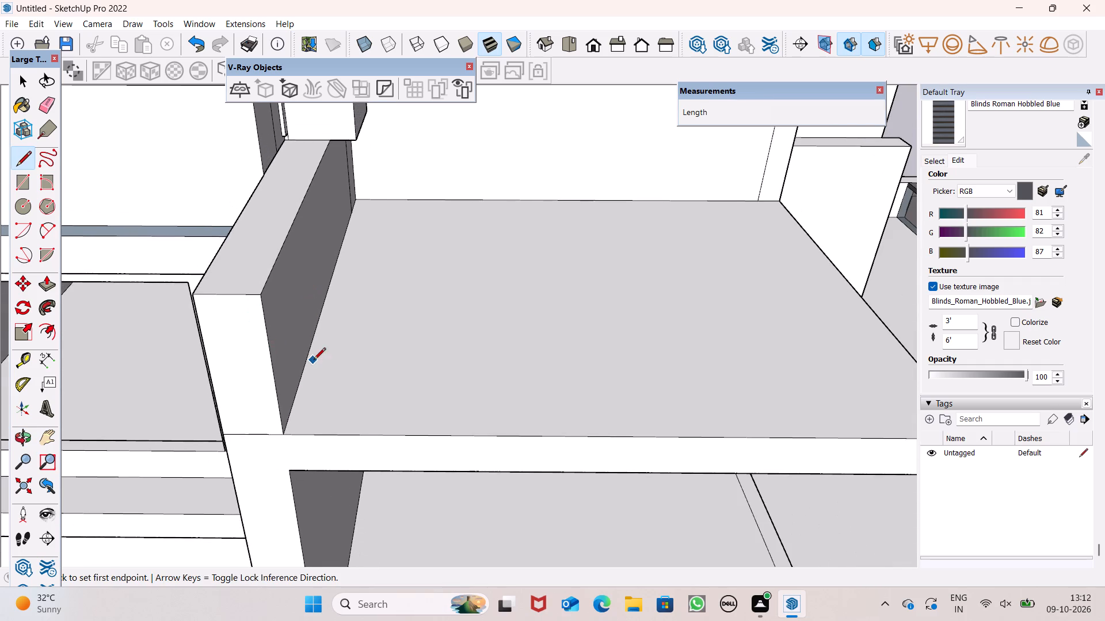
scroll(314, 366, "down", 4)
scroll(388, 410, "up", 3)
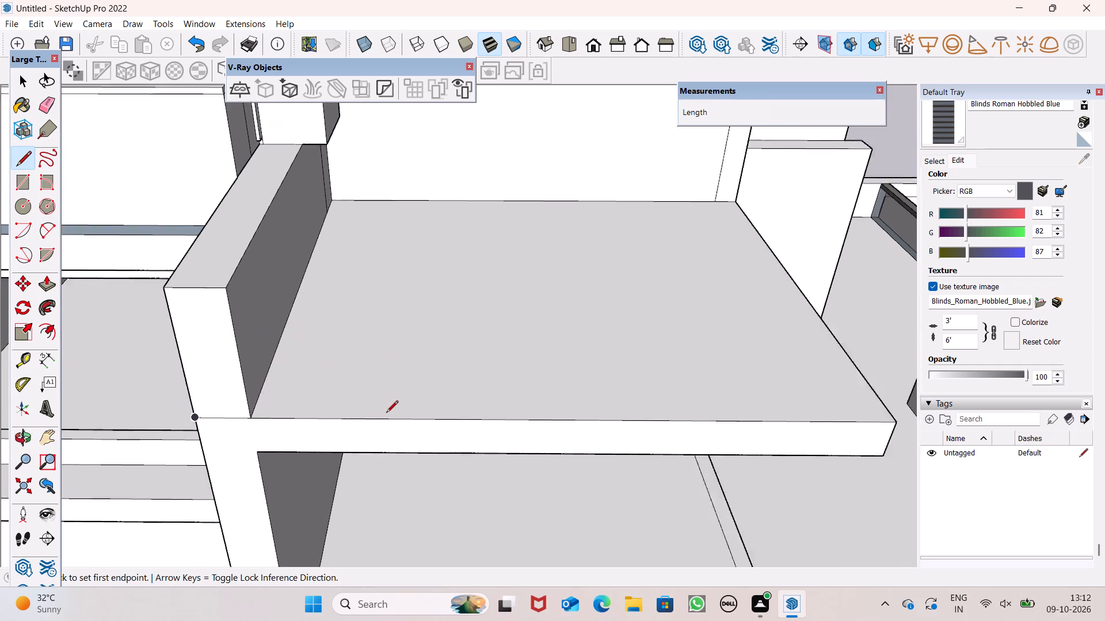
scroll(386, 413, "up", 2)
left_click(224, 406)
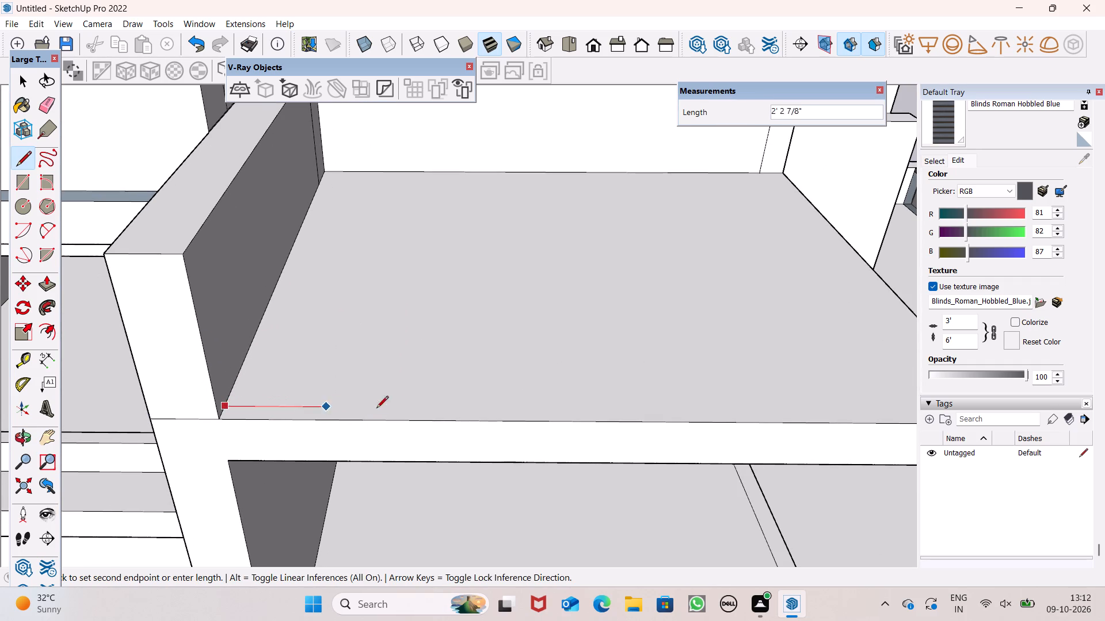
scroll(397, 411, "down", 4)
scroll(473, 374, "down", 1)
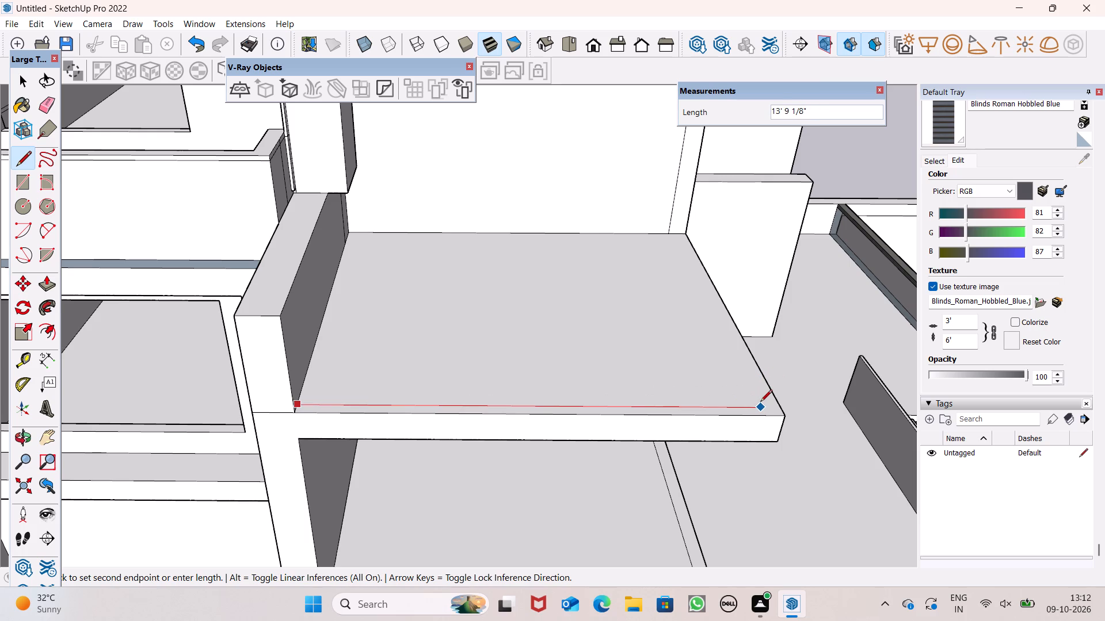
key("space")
Draw a line about 14' 4" long across the terrace slab just behind its front edge, from the parapet wall to the open side edge.
scroll(424, 325, "down", 4)
middle_click_drag(416, 374, 365, 425)
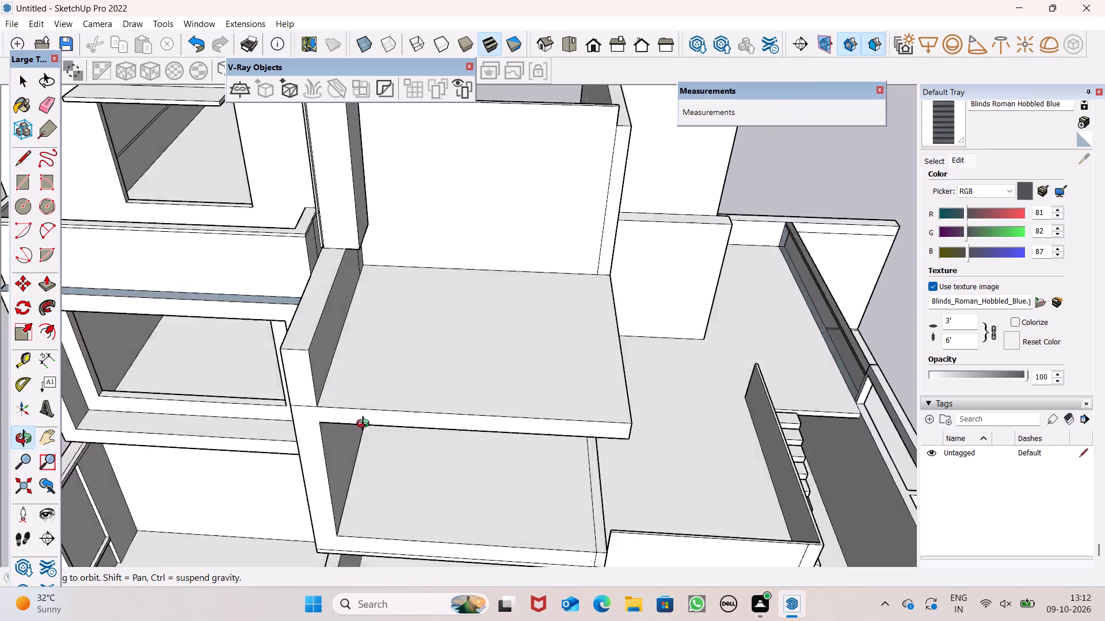
middle_click_drag(365, 425, 307, 447)
scroll(333, 444, "up", 1)
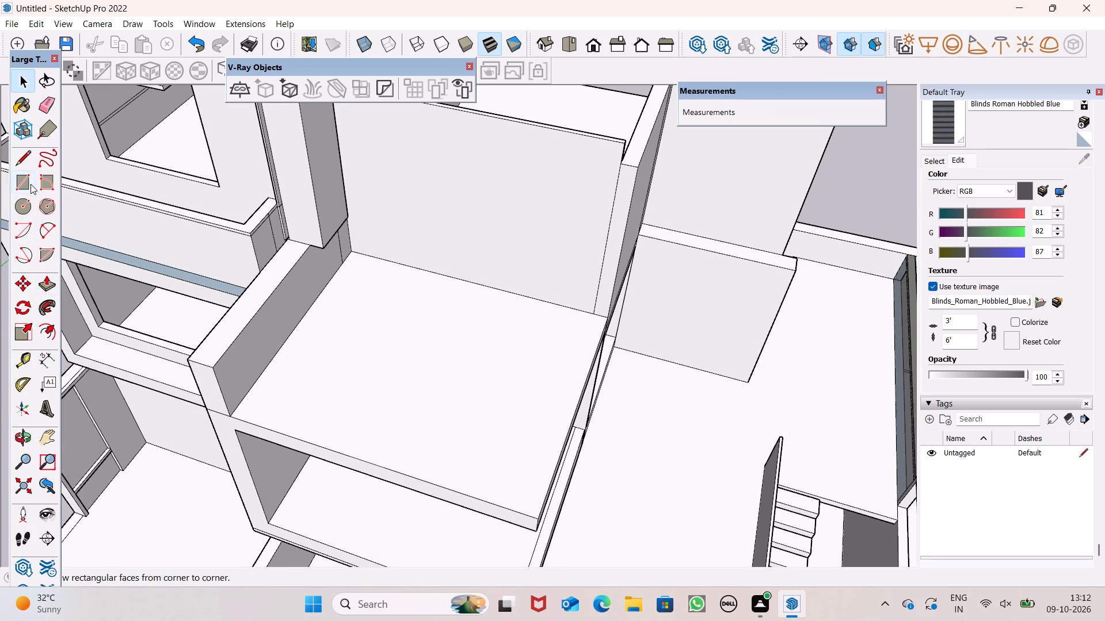
left_click(21, 157)
scroll(281, 419, "up", 5)
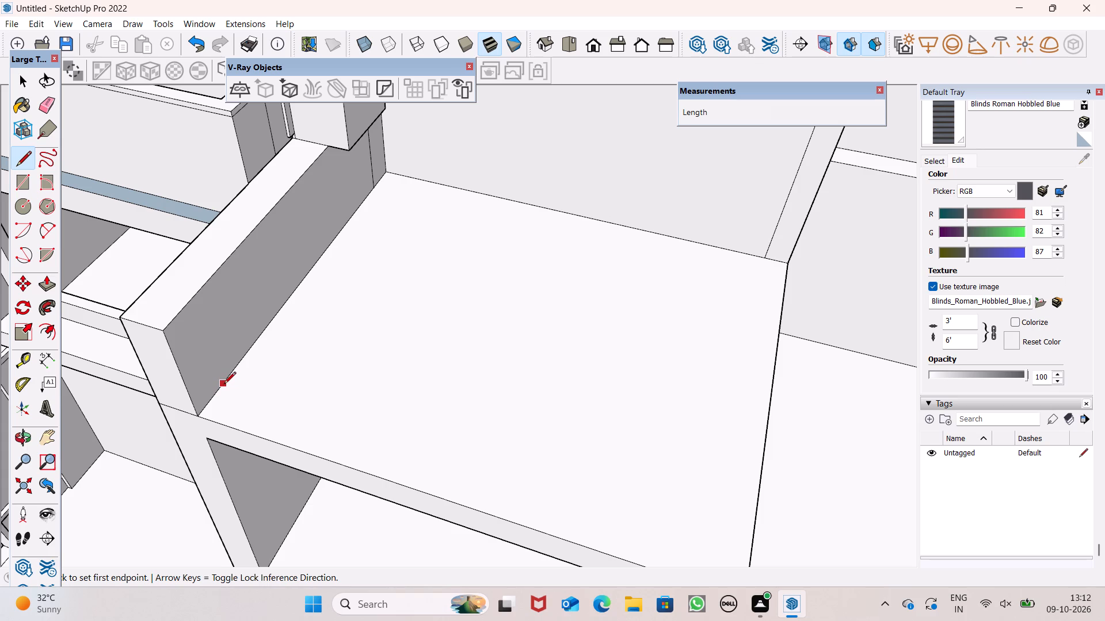
left_click(225, 384)
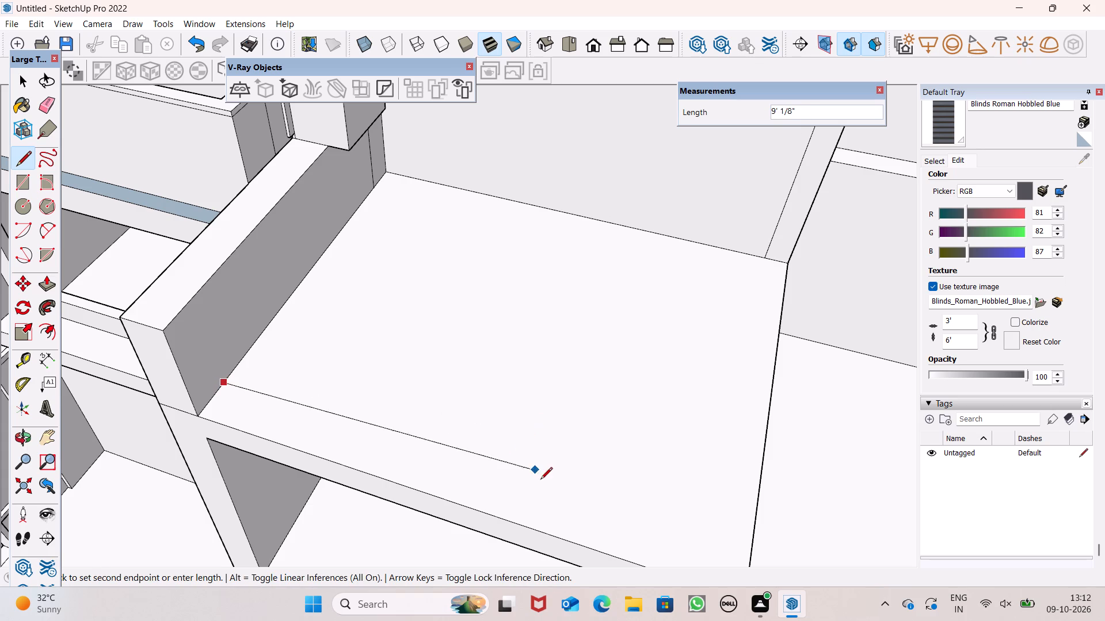
scroll(689, 509, "down", 1)
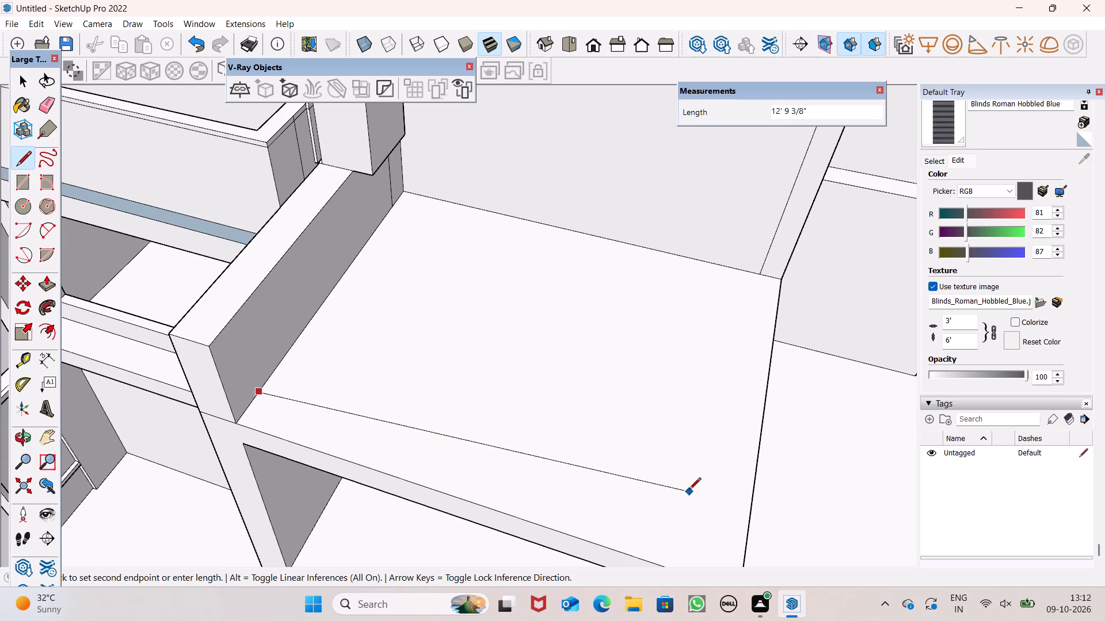
scroll(714, 467, "down", 7)
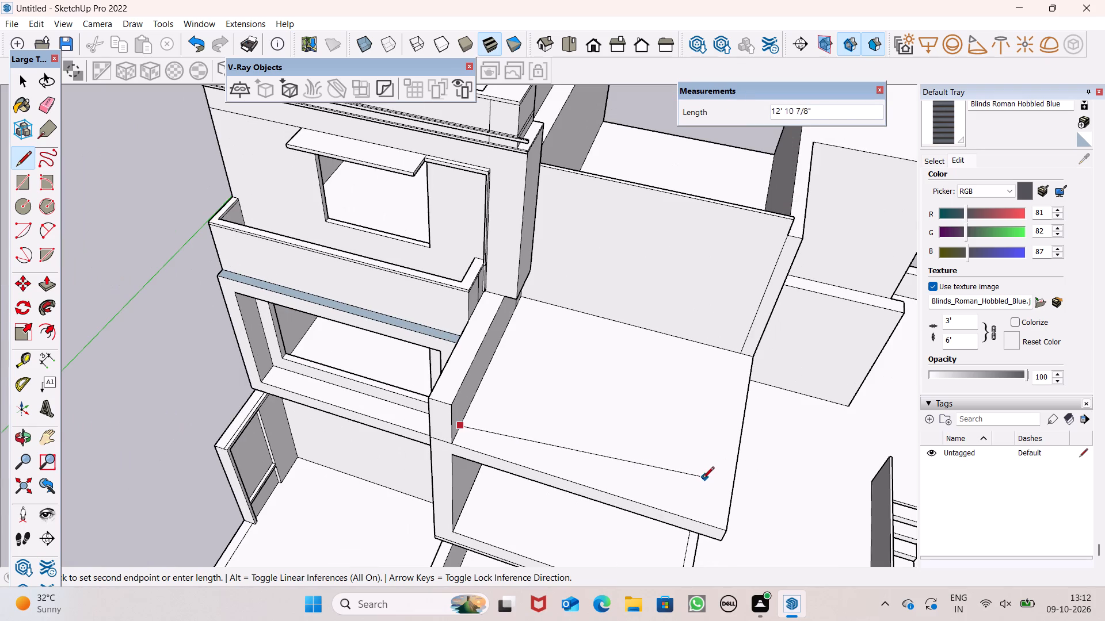
scroll(752, 527, "up", 7)
scroll(698, 495, "up", 8)
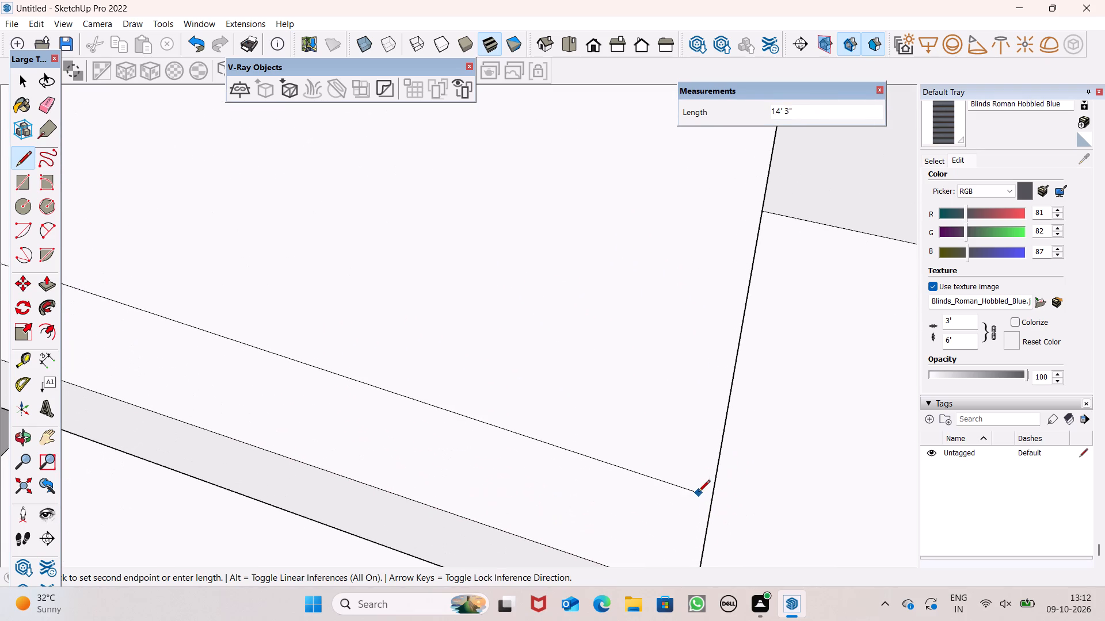
left_click(723, 466)
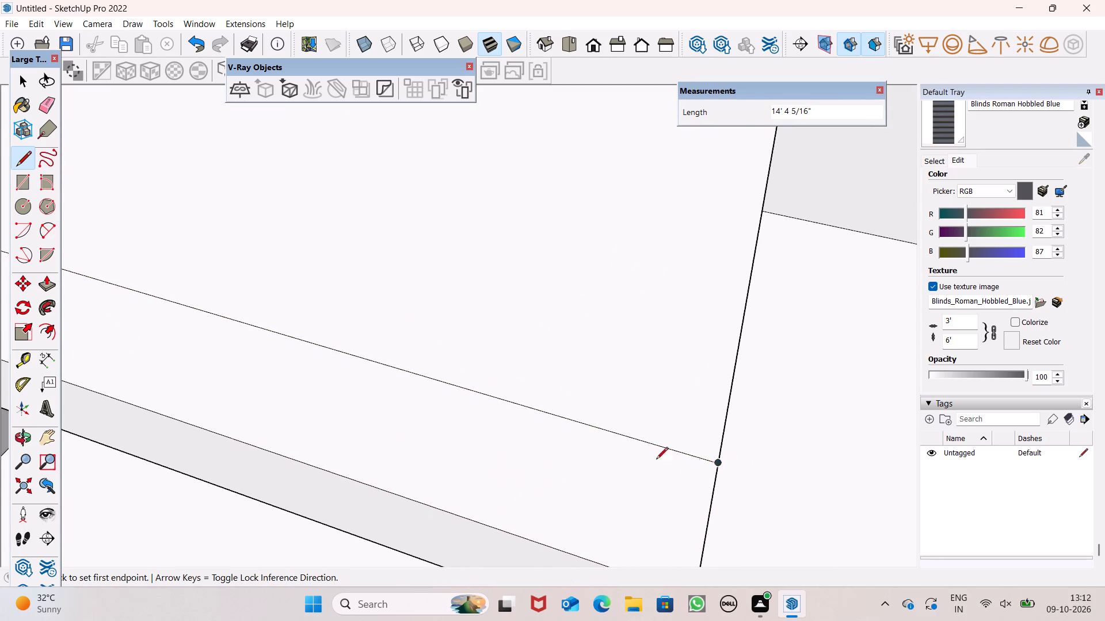
Draw a line about 12' 1" long just inside the terrace slab's open side edge, from the front edge to the back wall.
scroll(552, 415, "down", 8)
middle_click_drag(664, 485, 497, 537)
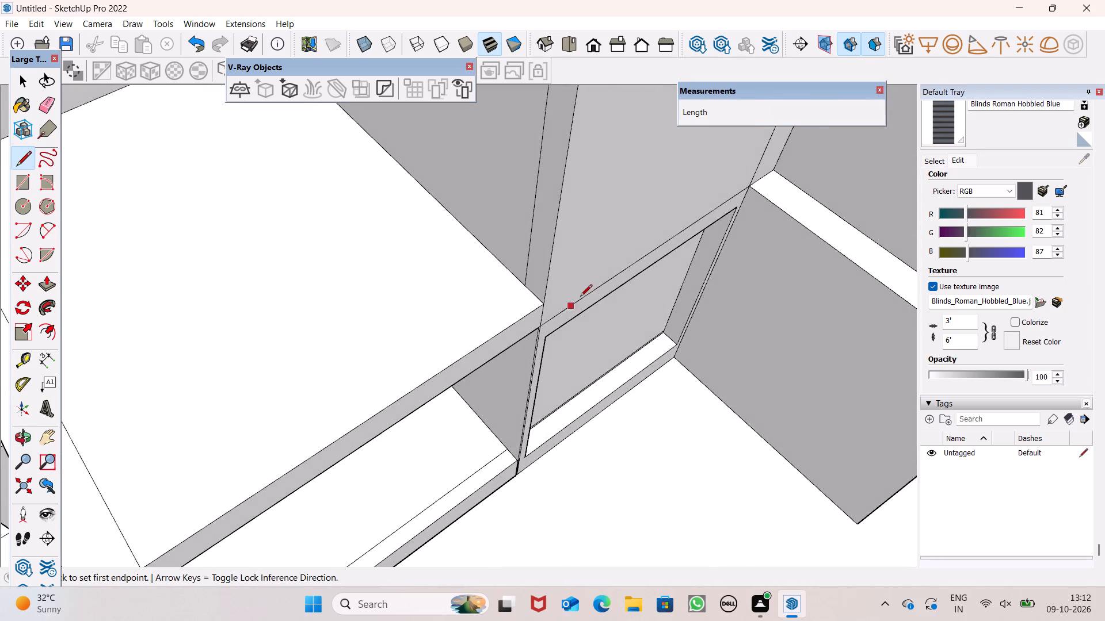
scroll(586, 292, "down", 7)
scroll(332, 412, "up", 5)
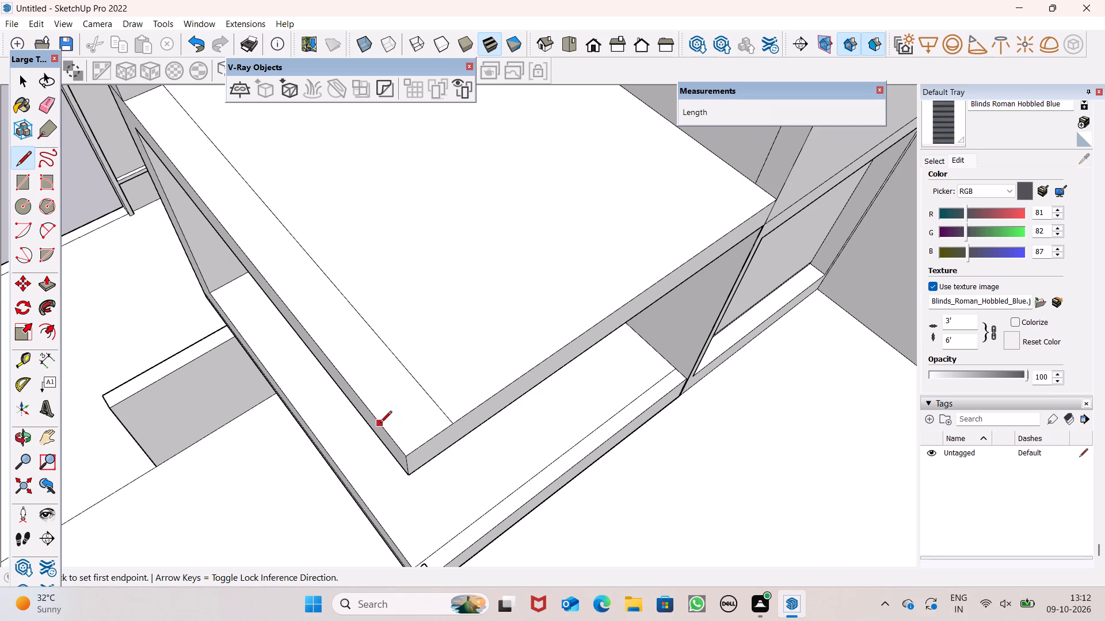
left_click(373, 412)
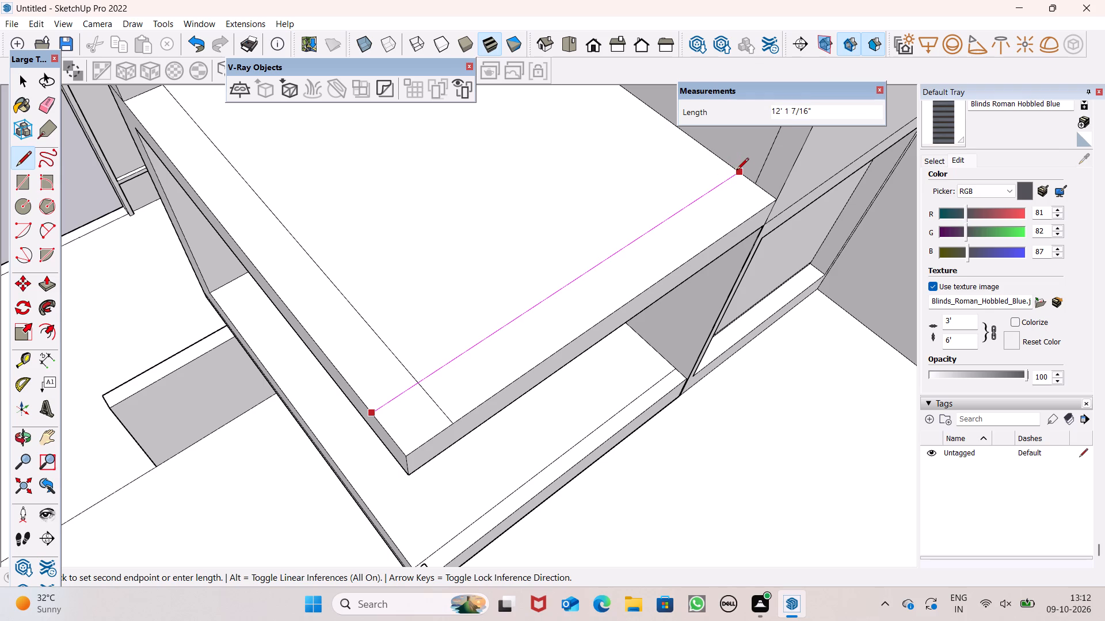
left_click(737, 171)
scroll(706, 406, "down", 6)
key("space")
Erase the two short line ends beyond the crossing at the terrace slab's outer corner, leaving an L-shaped border strip.
scroll(691, 507, "down", 3)
middle_click_drag(668, 466, 710, 448)
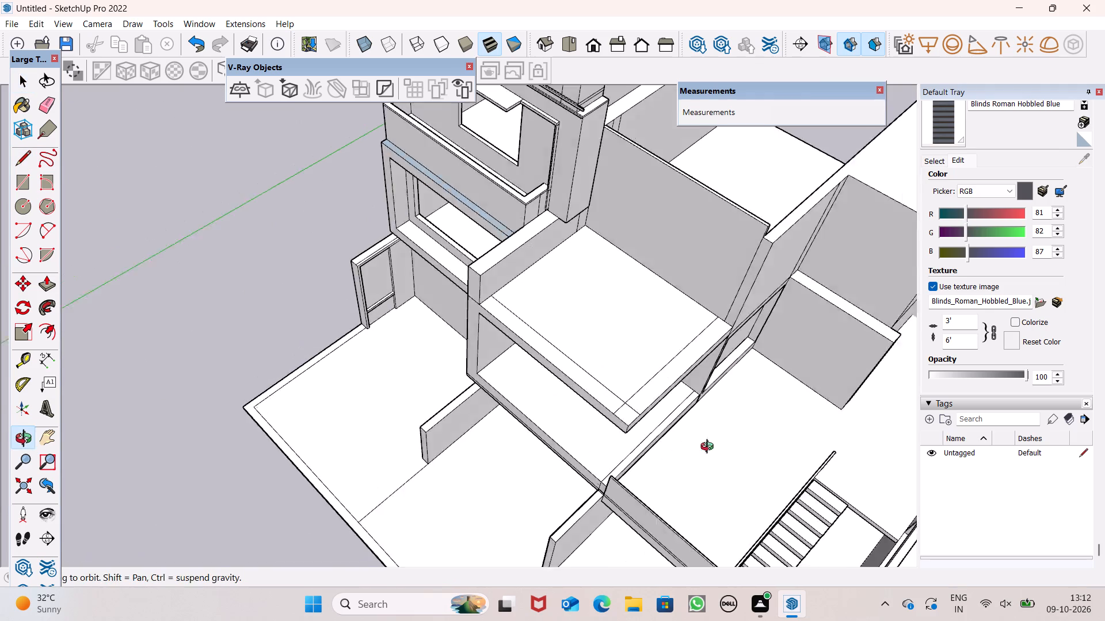
middle_click_drag(710, 448, 769, 419)
scroll(524, 248, "up", 1)
left_click(48, 109)
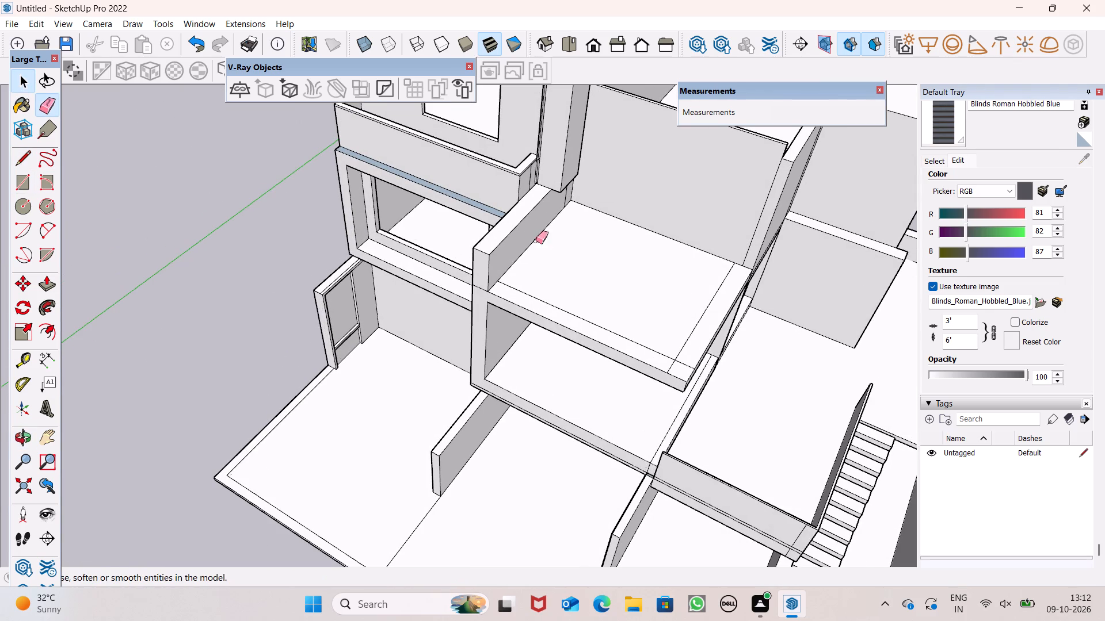
scroll(761, 354, "up", 6)
left_click_drag(645, 376, 596, 392)
left_click_drag(588, 388, 587, 382)
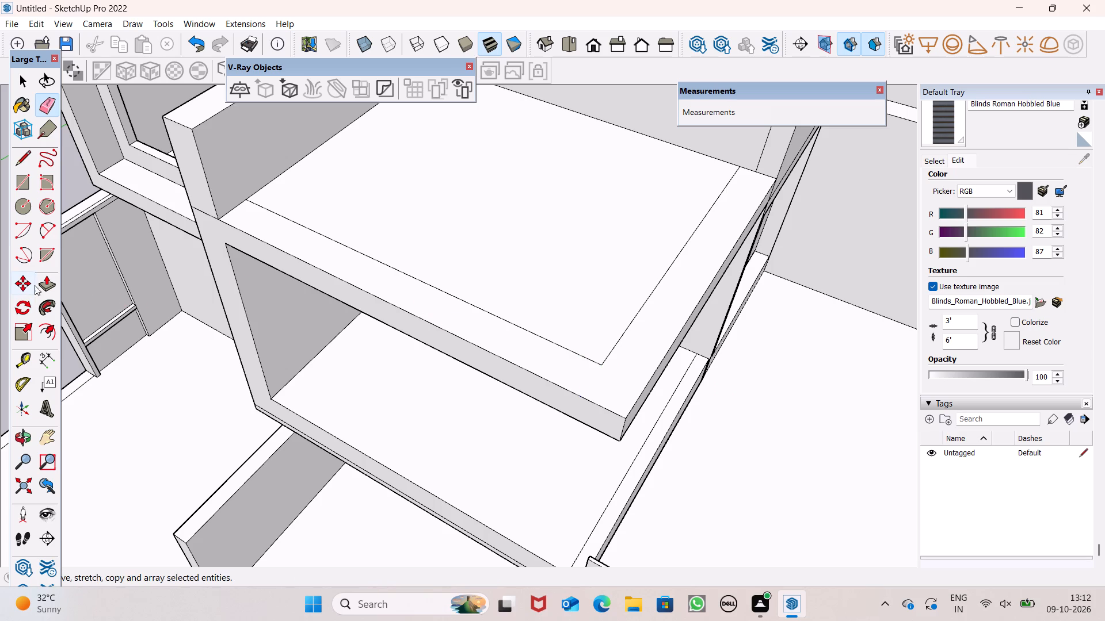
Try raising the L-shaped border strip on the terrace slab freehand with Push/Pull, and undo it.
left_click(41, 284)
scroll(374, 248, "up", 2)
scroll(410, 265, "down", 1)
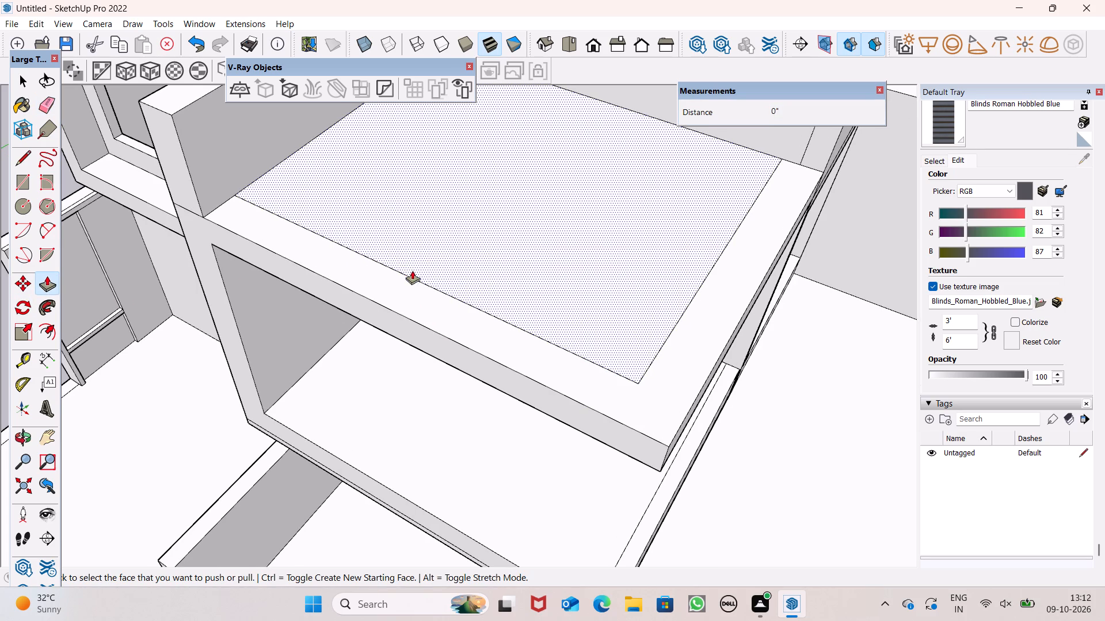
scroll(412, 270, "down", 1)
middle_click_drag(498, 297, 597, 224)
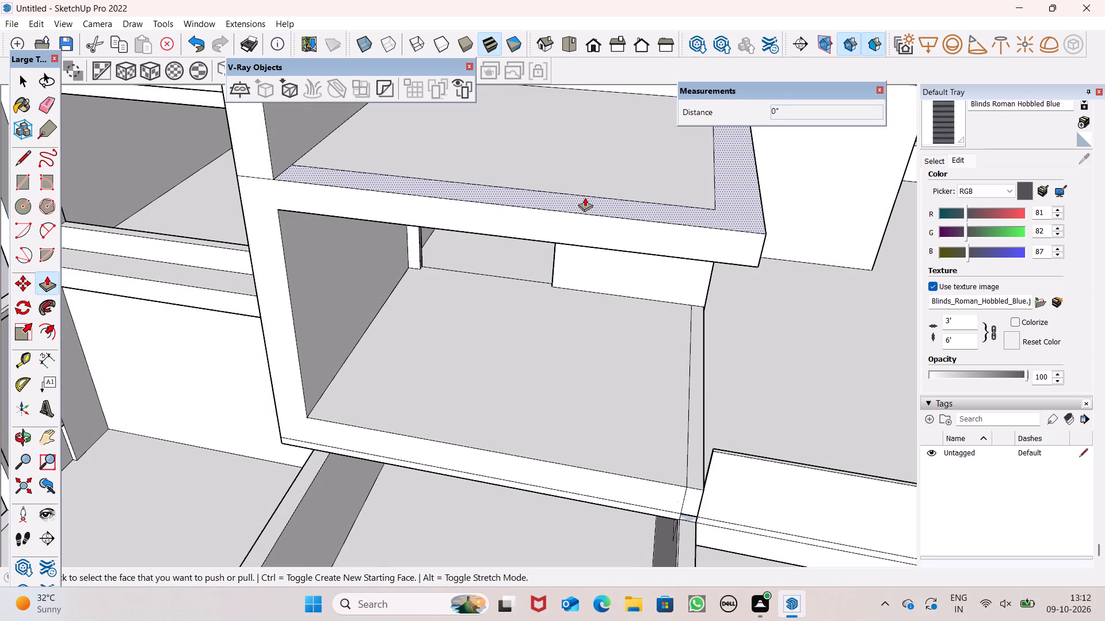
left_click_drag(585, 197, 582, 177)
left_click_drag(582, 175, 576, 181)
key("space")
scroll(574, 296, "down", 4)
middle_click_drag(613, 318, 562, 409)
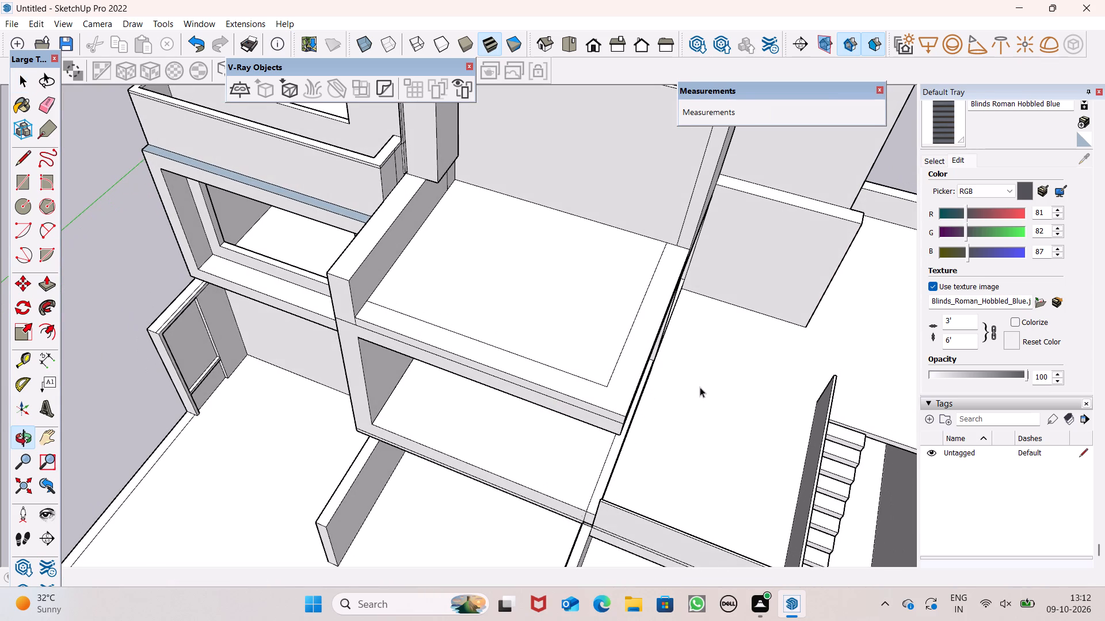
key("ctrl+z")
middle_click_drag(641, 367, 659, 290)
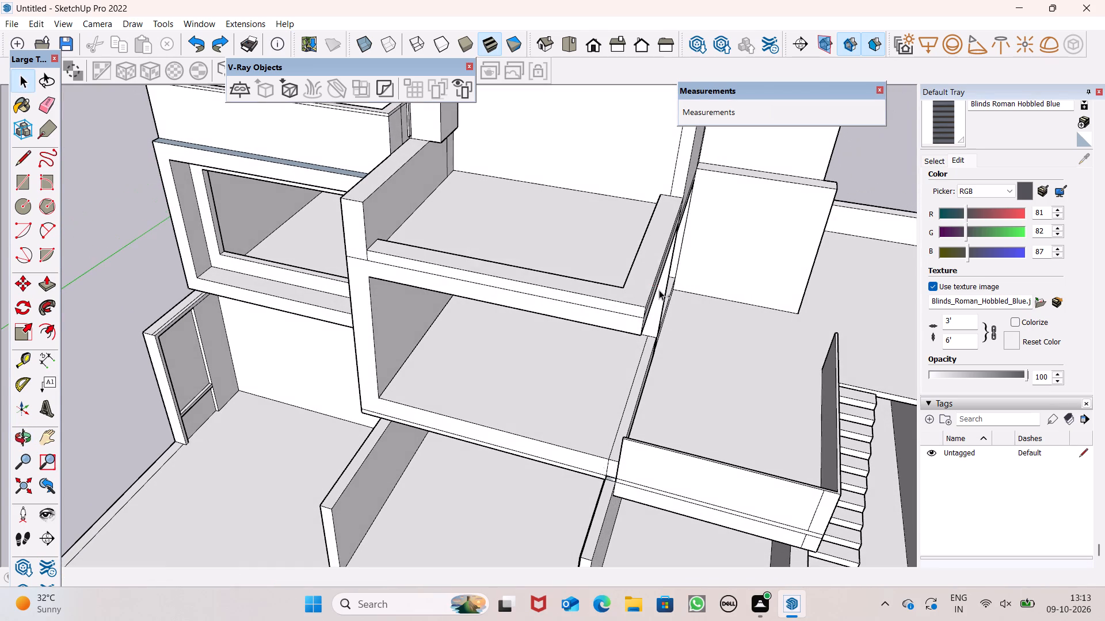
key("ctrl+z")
Push/Pull the L-shaped border strip along the terrace slab's front and side edges up by 6".
left_click(49, 285)
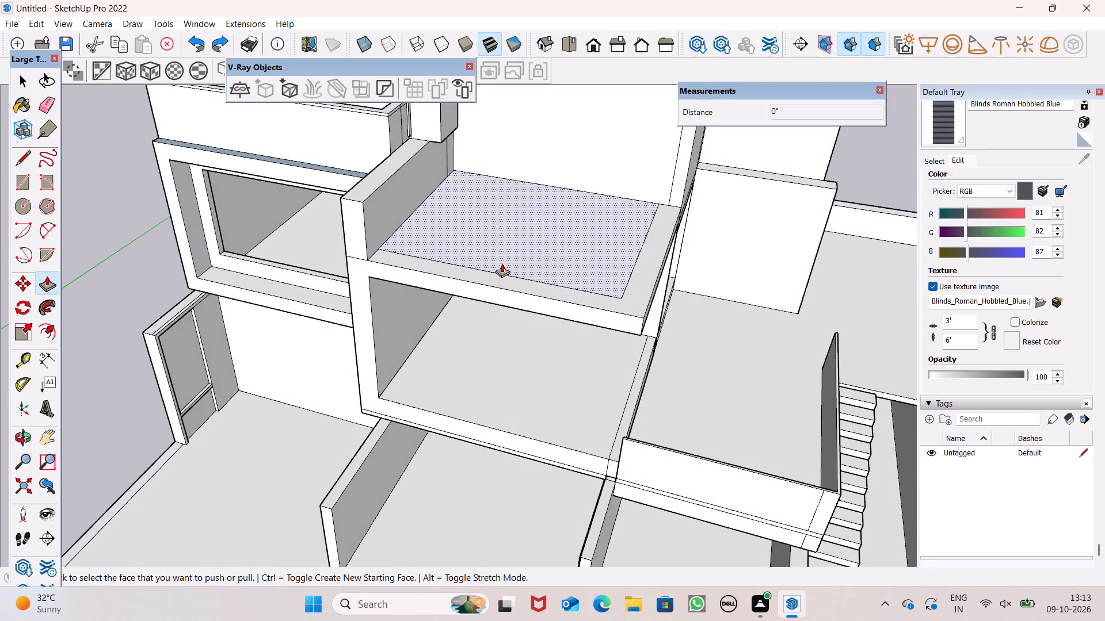
scroll(596, 265, "up", 6)
left_click_drag(635, 335, 630, 306)
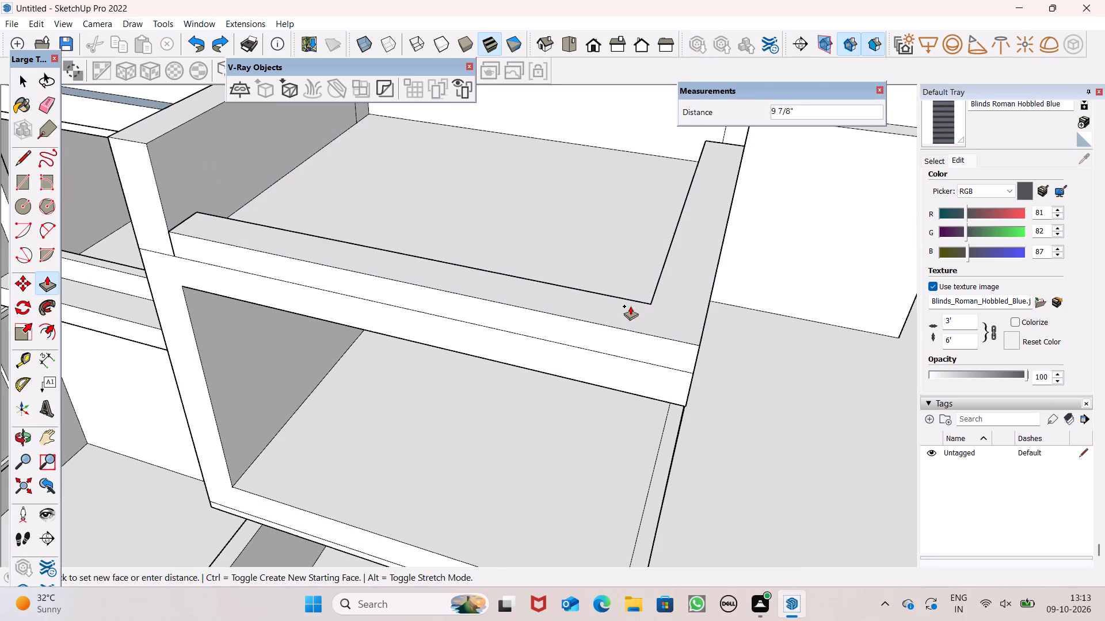
left_click_drag(630, 306, 630, 300)
type("6\"")
key("Return")
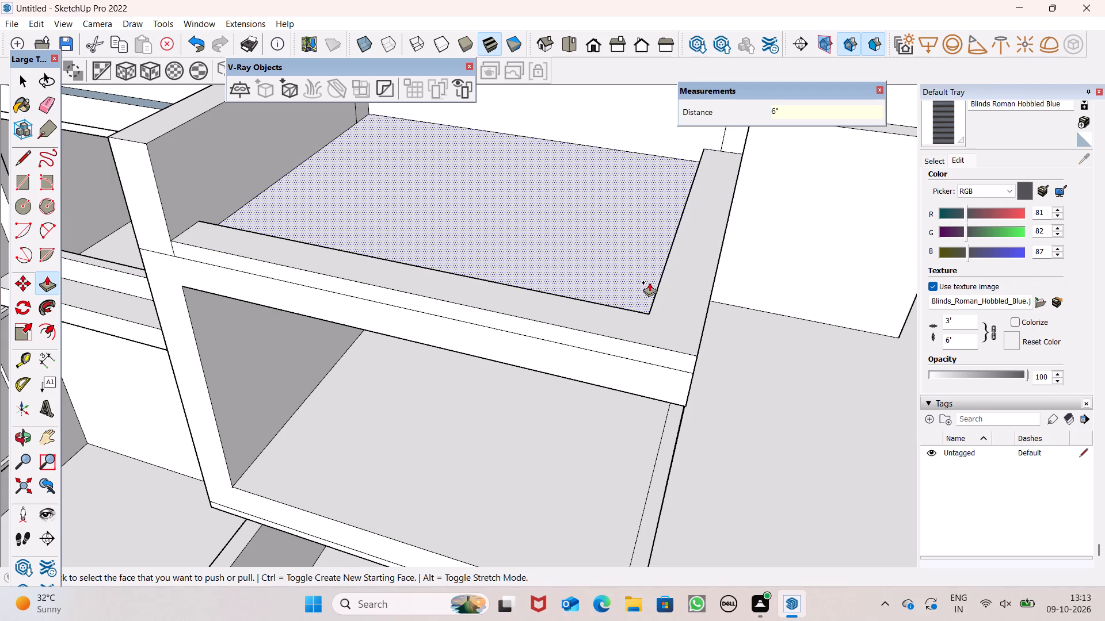
Examine the raised terrace border from the front and from above.
middle_click_drag(577, 362, 607, 292)
scroll(596, 309, "down", 2)
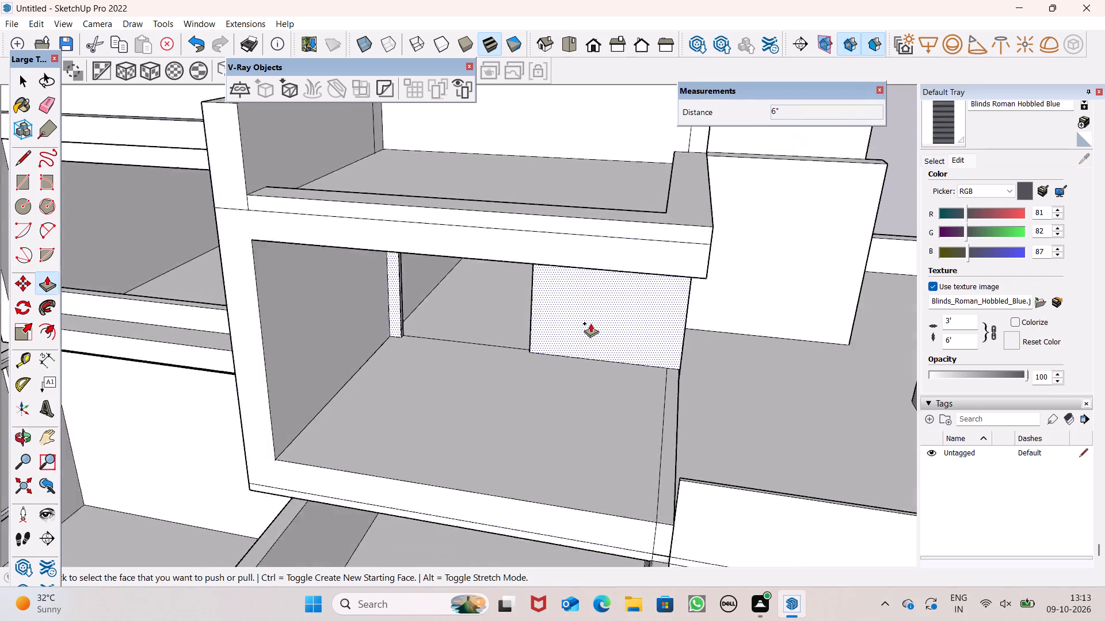
scroll(590, 323, "down", 3)
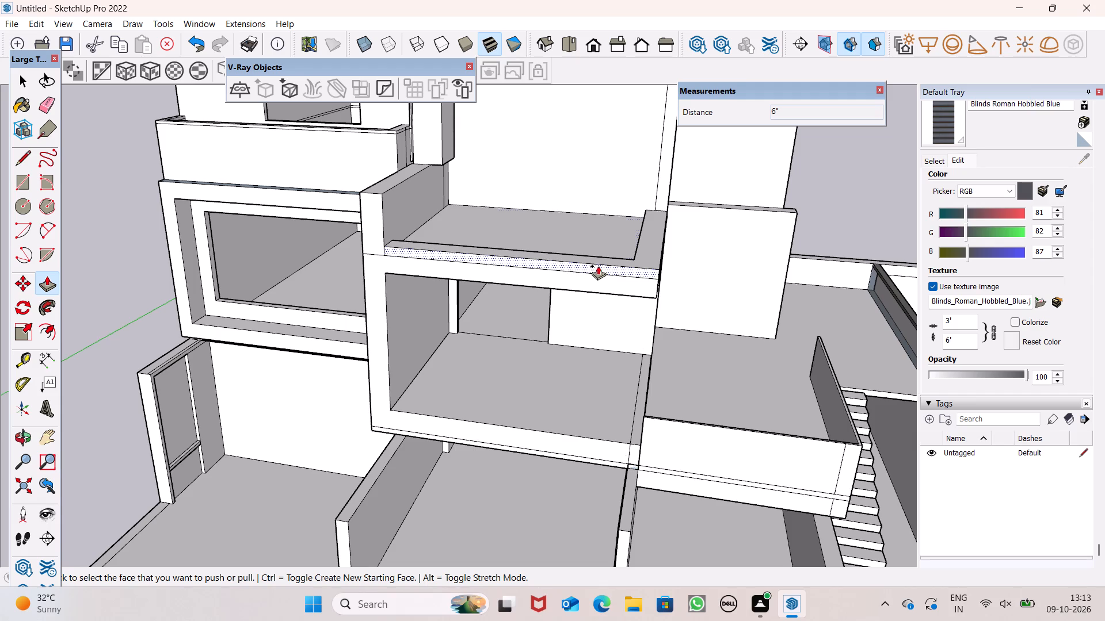
middle_click_drag(528, 290, 526, 316)
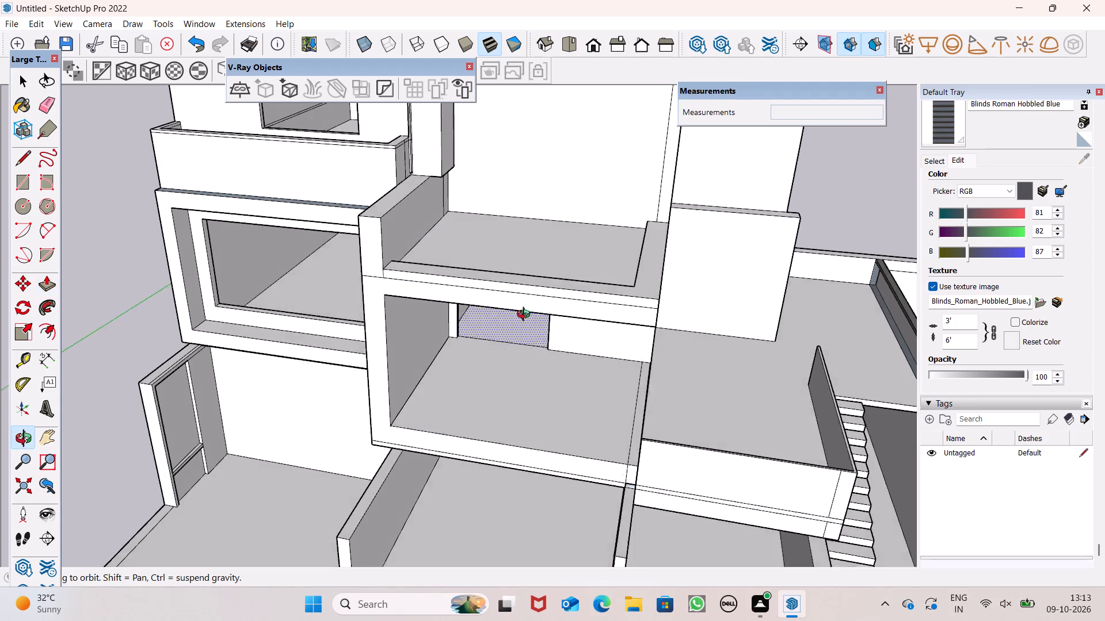
middle_click_drag(526, 316, 472, 399)
scroll(560, 297, "up", 4)
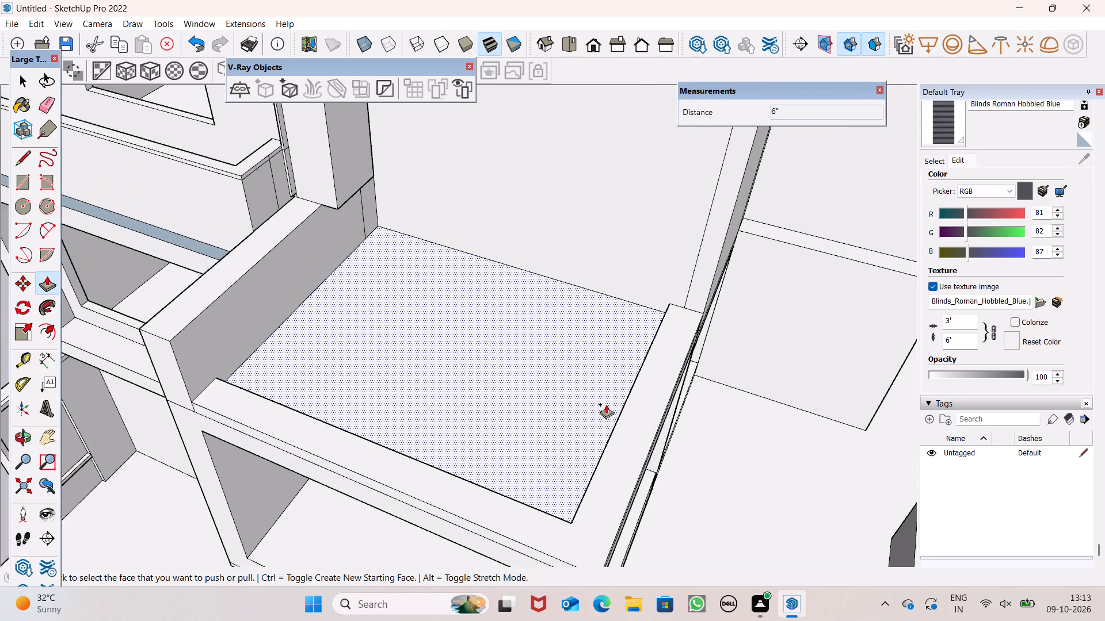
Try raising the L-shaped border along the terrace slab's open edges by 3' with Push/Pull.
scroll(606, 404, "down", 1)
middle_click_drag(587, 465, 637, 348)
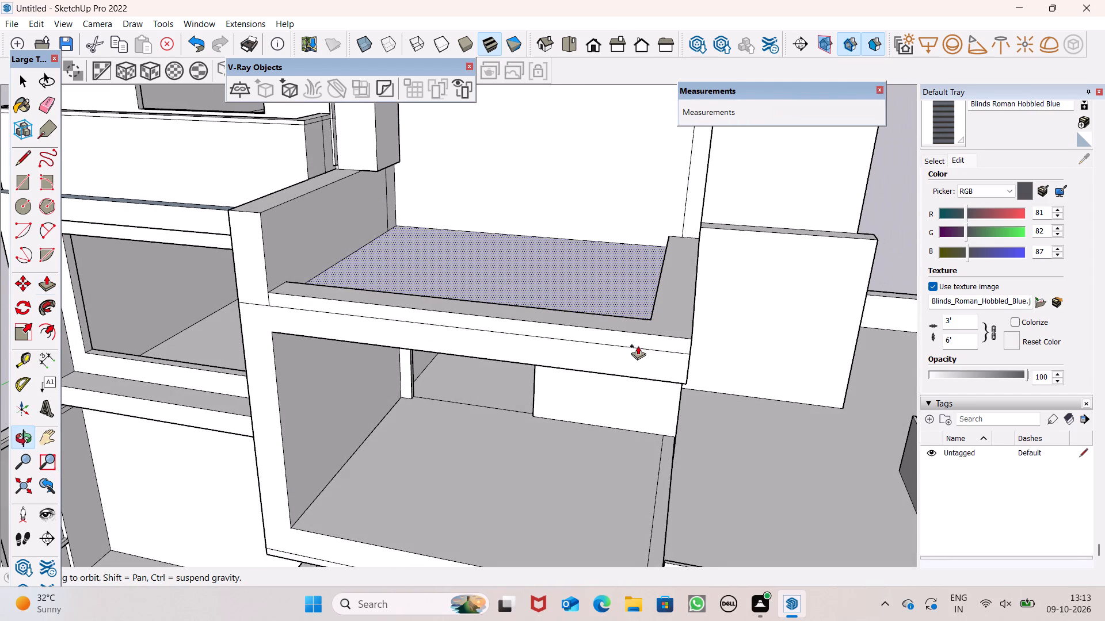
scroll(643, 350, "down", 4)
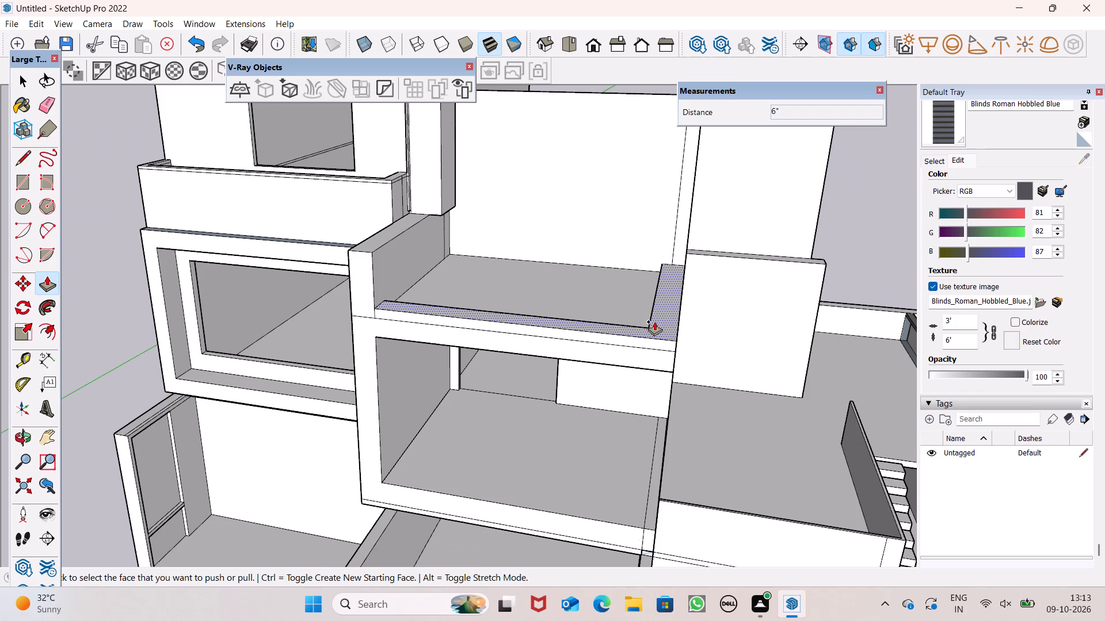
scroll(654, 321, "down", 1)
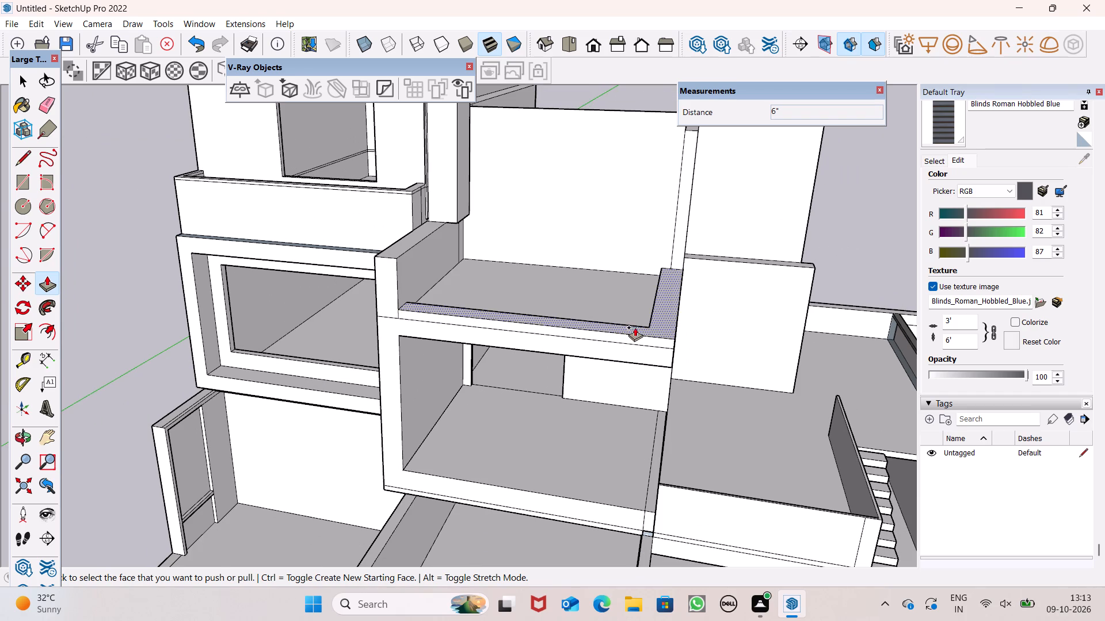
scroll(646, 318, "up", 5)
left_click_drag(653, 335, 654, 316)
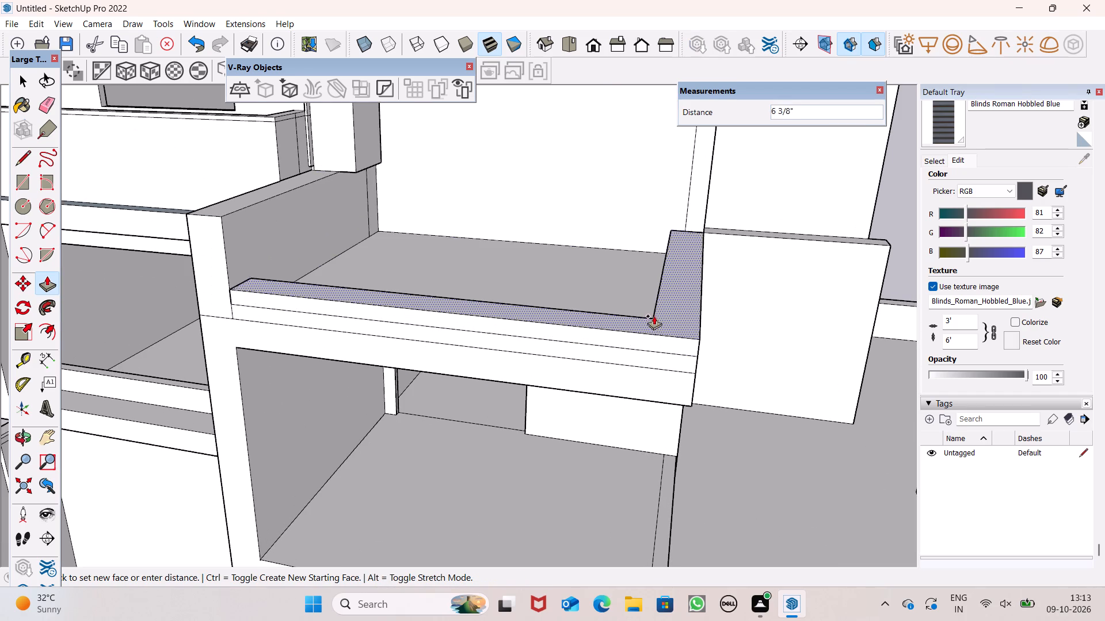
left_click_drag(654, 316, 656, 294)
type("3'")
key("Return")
Examine the raised front parapet against the adjoining side parapet and neighbouring balcony from the front, corner and above.
scroll(656, 301, "down", 5)
scroll(379, 93, "up", 3)
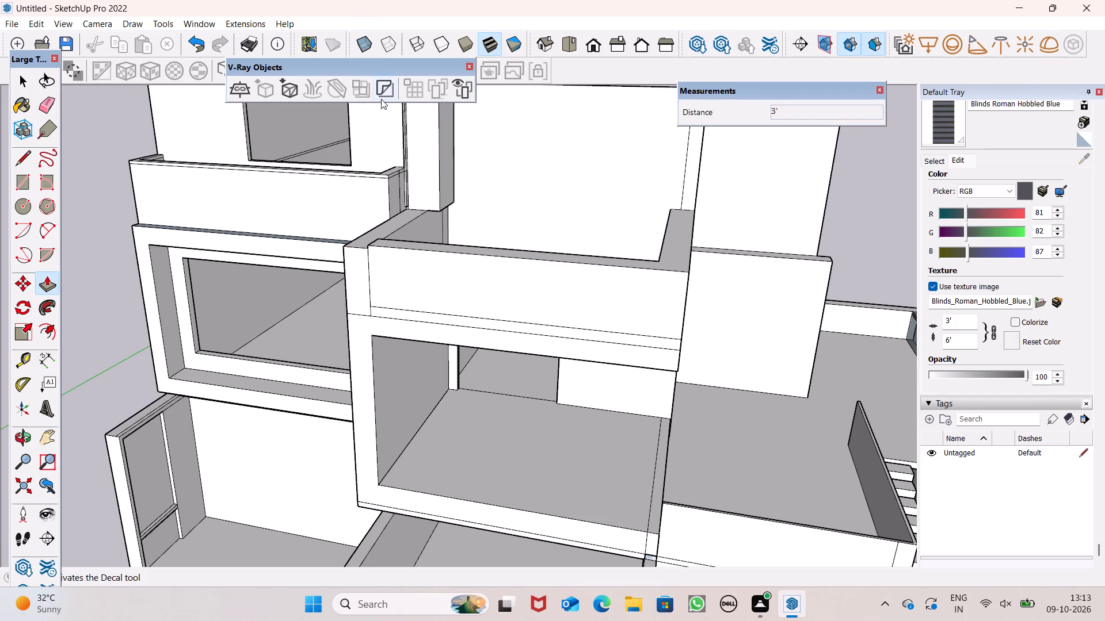
scroll(381, 99, "up", 1)
scroll(409, 236, "down", 3)
scroll(391, 174, "up", 4)
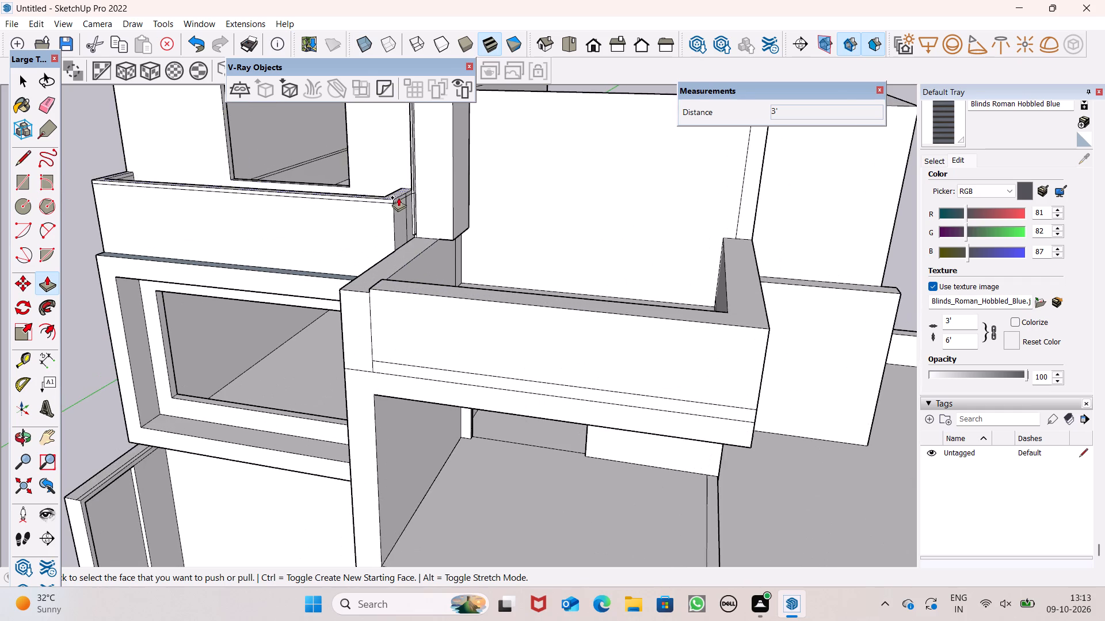
scroll(398, 201, "up", 1)
middle_click_drag(398, 201, 403, 176)
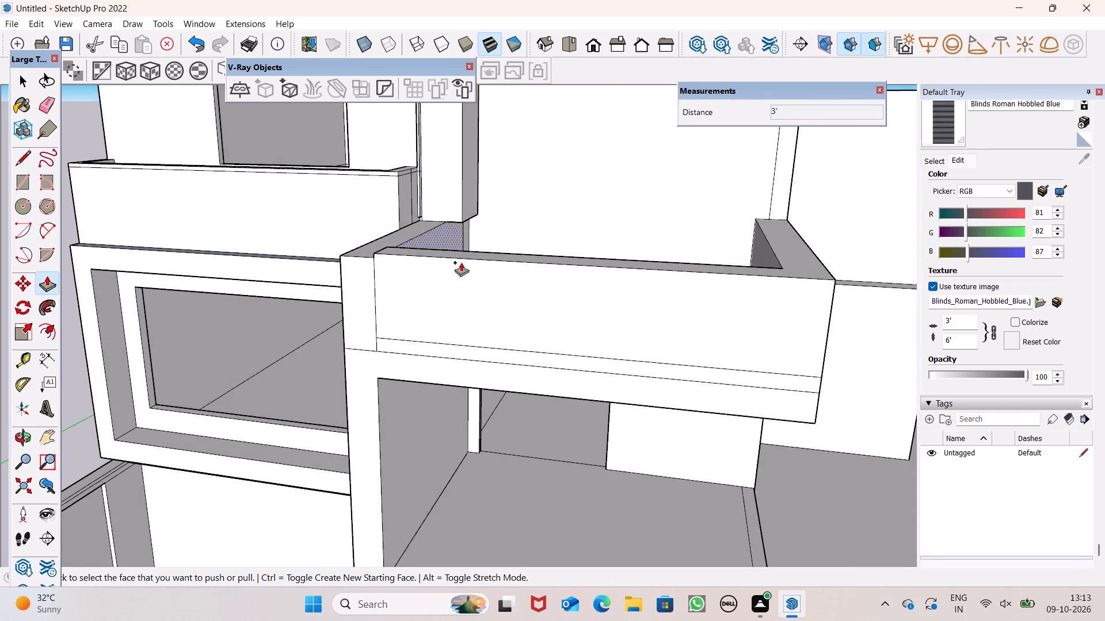
scroll(444, 267, "down", 5)
middle_click_drag(479, 321, 407, 302)
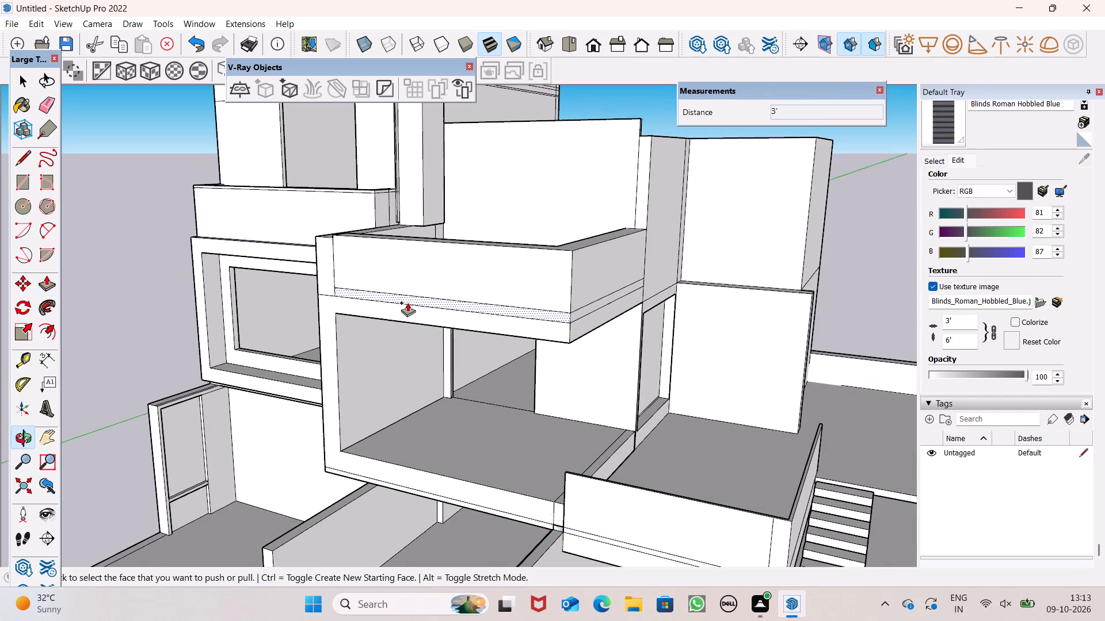
middle_click_drag(524, 293, 562, 344)
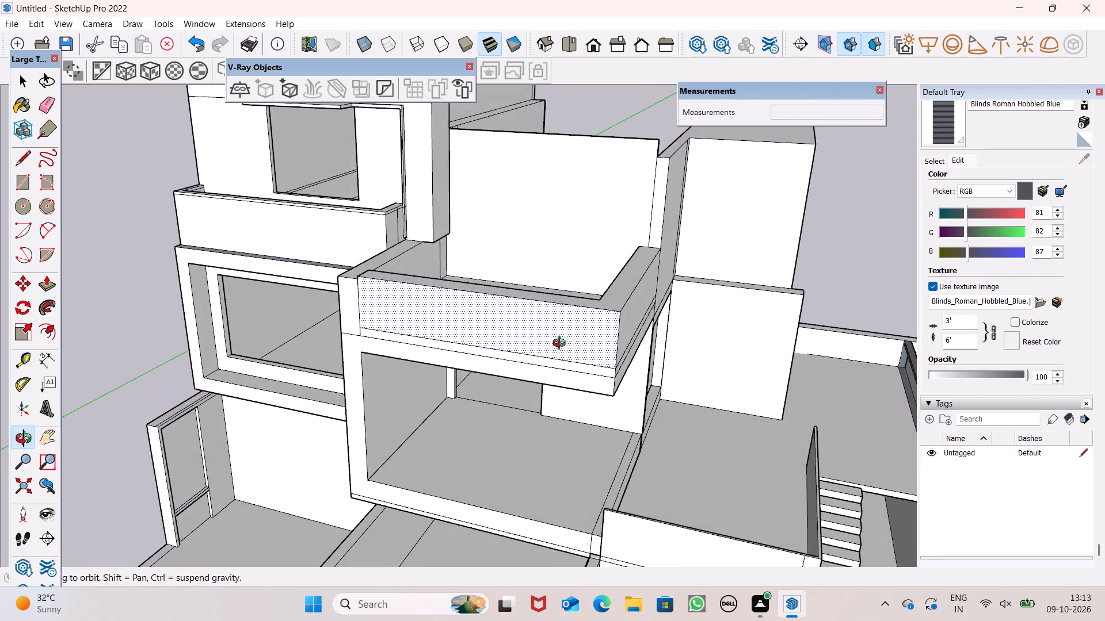
middle_click_drag(562, 344, 563, 348)
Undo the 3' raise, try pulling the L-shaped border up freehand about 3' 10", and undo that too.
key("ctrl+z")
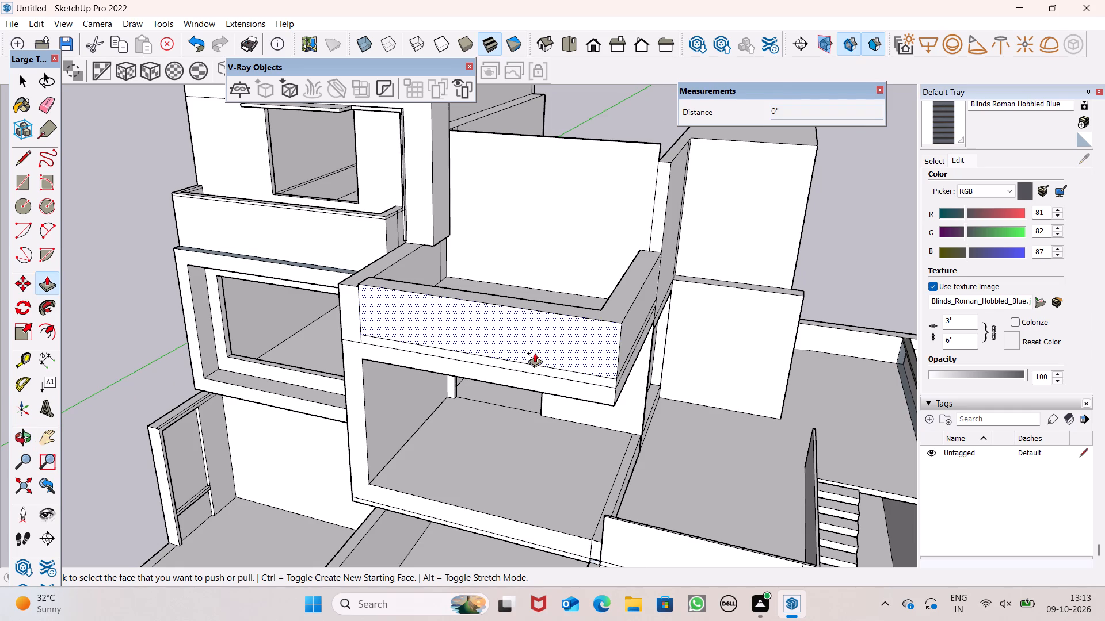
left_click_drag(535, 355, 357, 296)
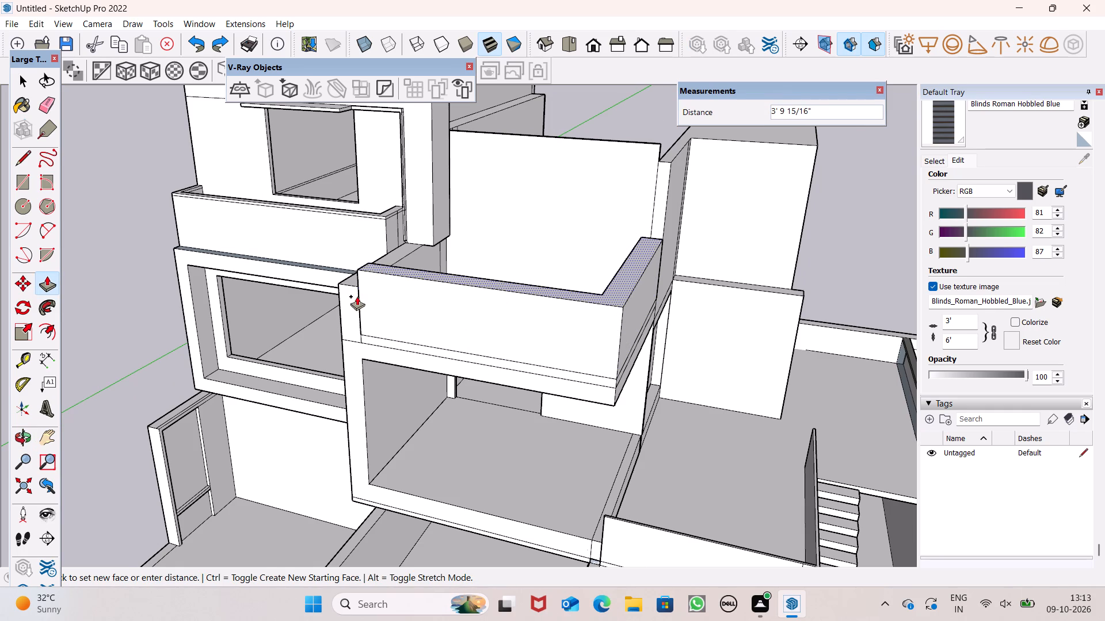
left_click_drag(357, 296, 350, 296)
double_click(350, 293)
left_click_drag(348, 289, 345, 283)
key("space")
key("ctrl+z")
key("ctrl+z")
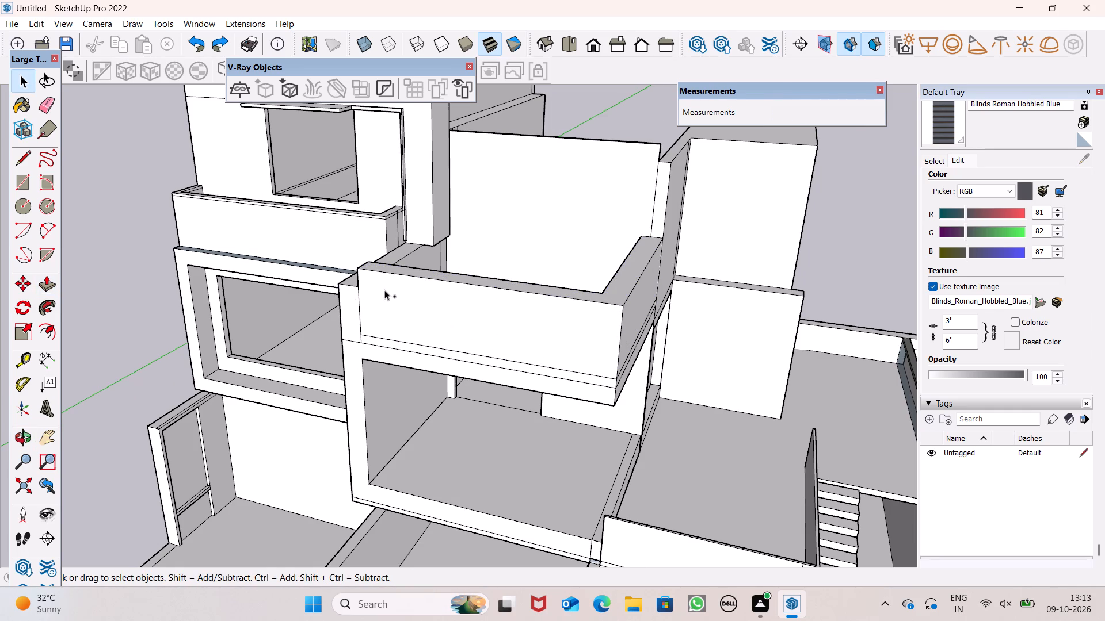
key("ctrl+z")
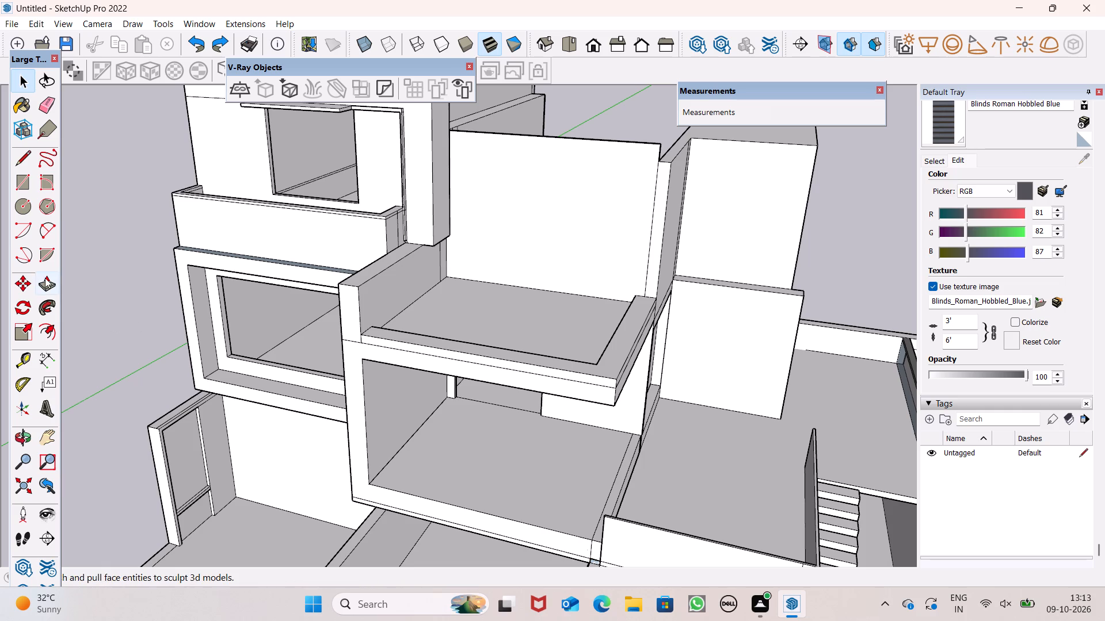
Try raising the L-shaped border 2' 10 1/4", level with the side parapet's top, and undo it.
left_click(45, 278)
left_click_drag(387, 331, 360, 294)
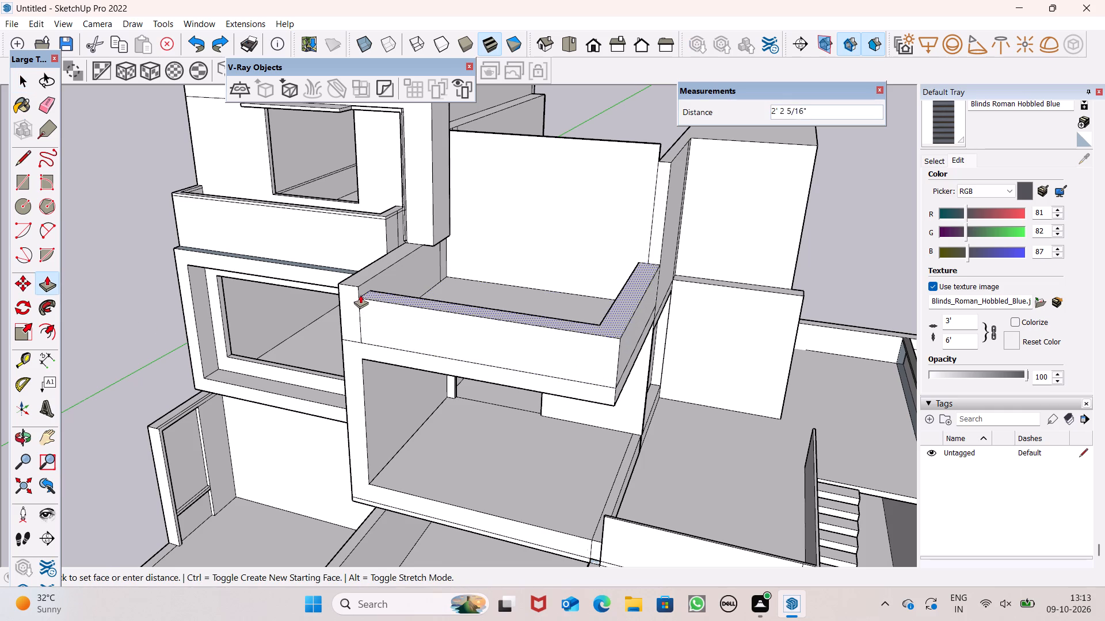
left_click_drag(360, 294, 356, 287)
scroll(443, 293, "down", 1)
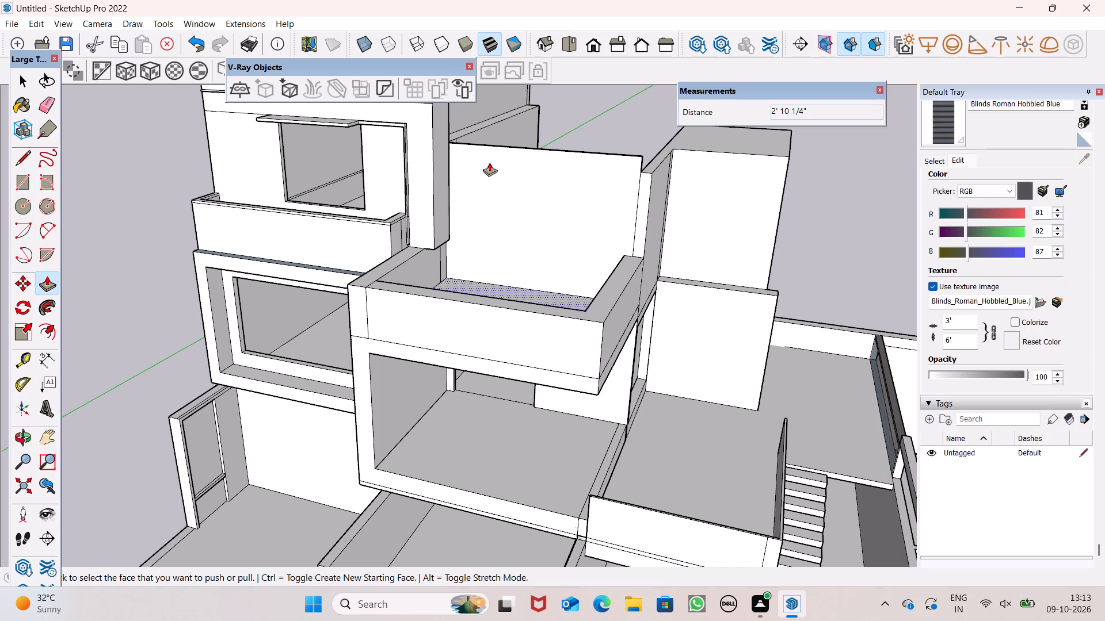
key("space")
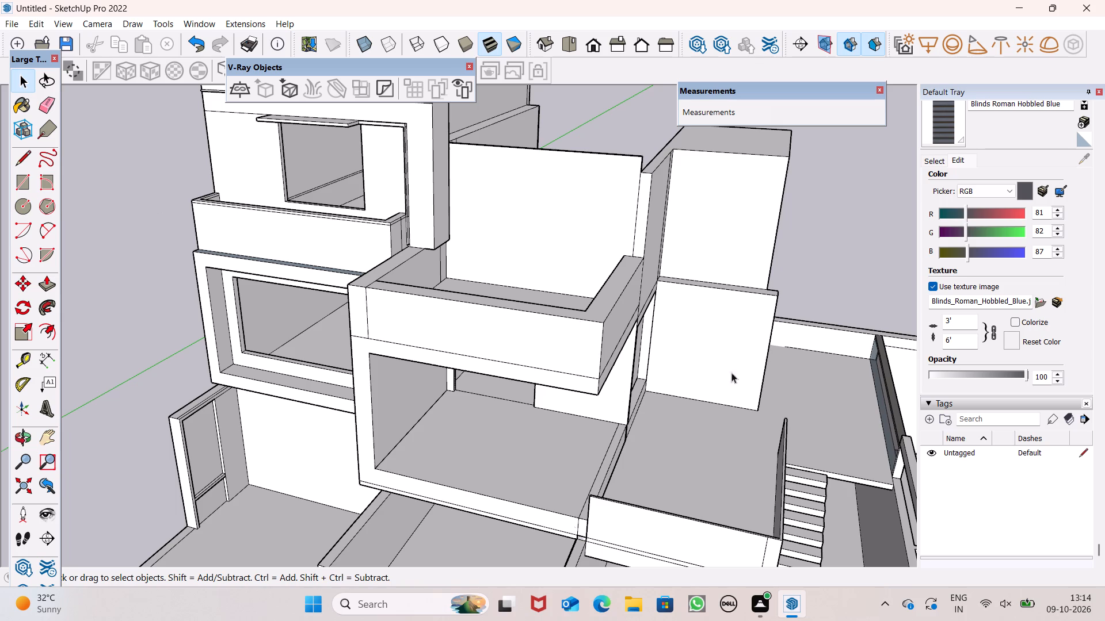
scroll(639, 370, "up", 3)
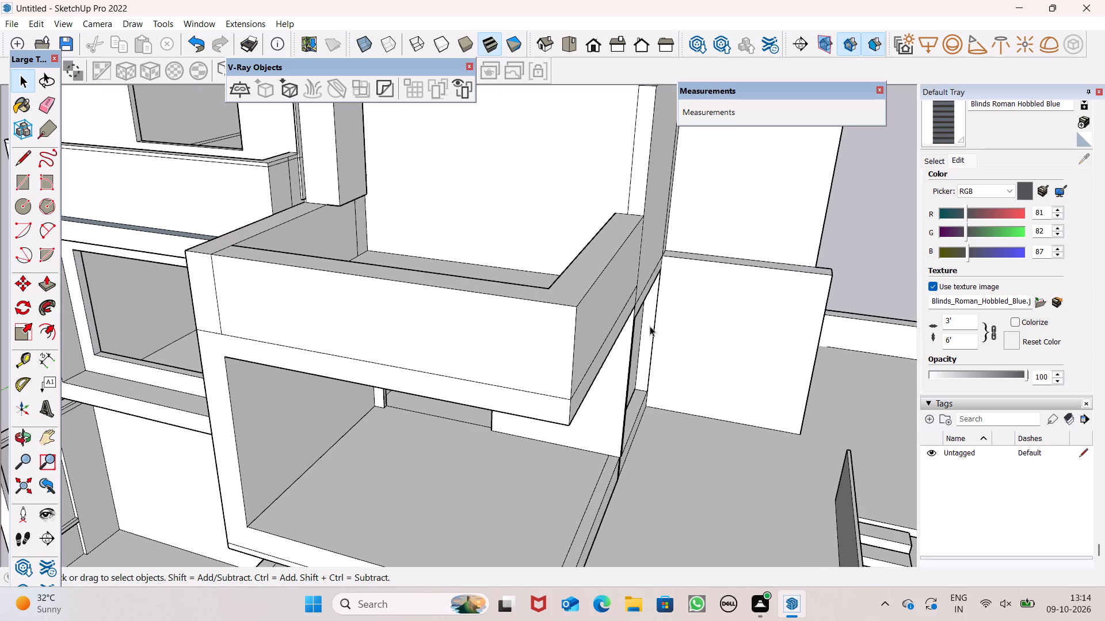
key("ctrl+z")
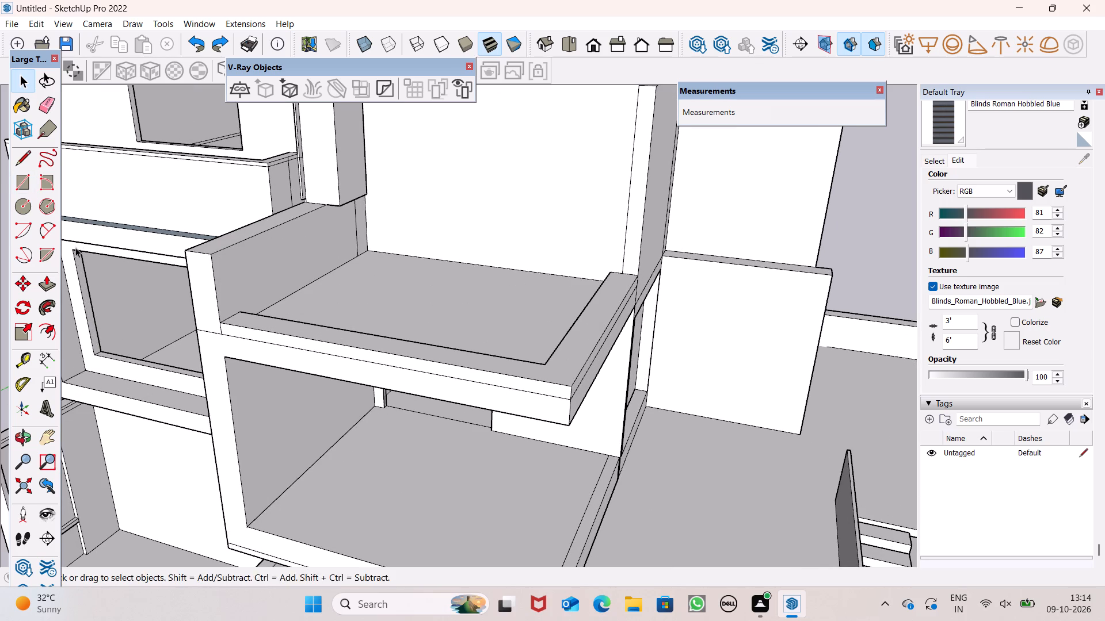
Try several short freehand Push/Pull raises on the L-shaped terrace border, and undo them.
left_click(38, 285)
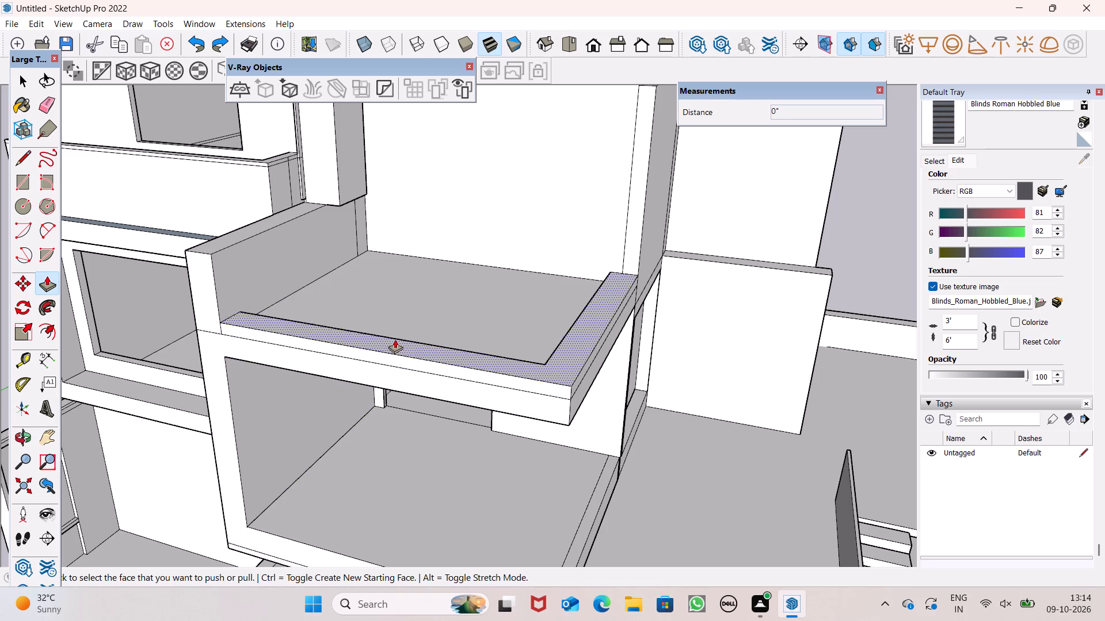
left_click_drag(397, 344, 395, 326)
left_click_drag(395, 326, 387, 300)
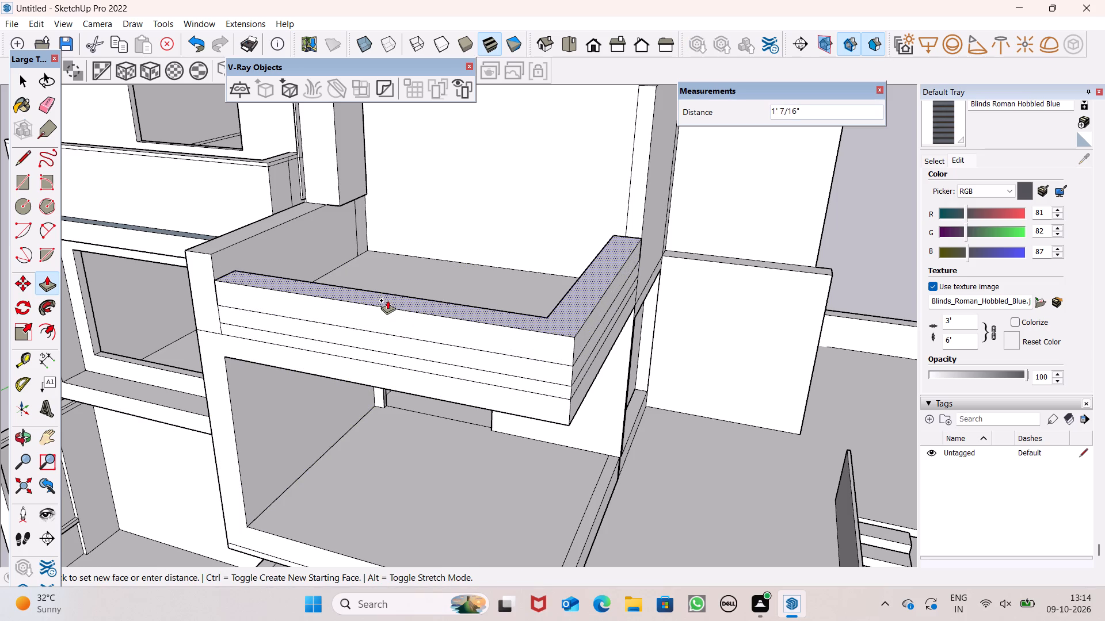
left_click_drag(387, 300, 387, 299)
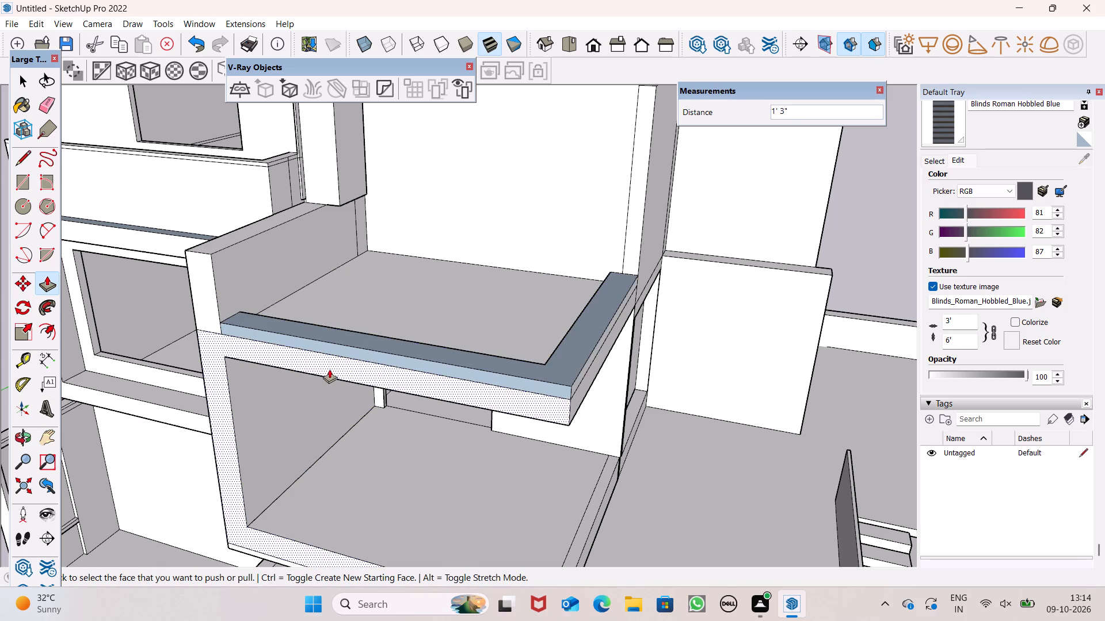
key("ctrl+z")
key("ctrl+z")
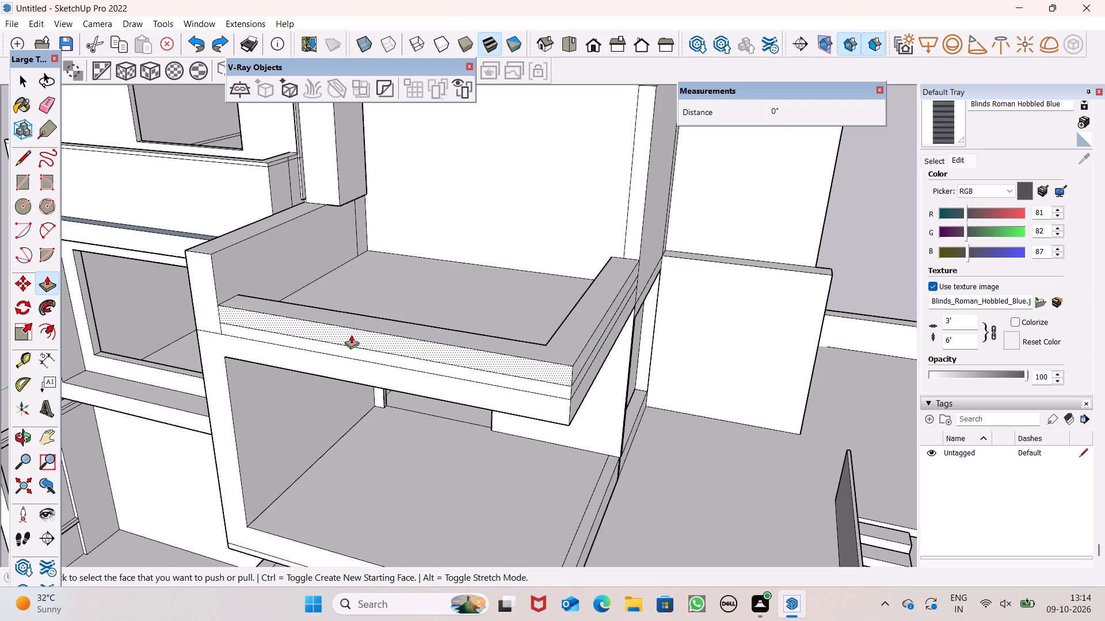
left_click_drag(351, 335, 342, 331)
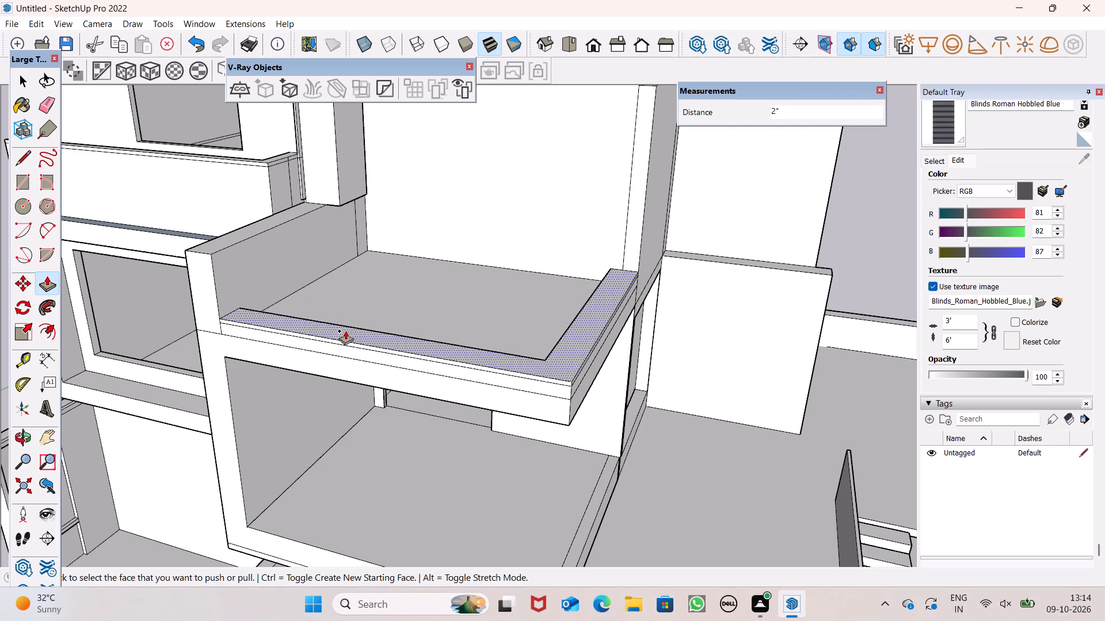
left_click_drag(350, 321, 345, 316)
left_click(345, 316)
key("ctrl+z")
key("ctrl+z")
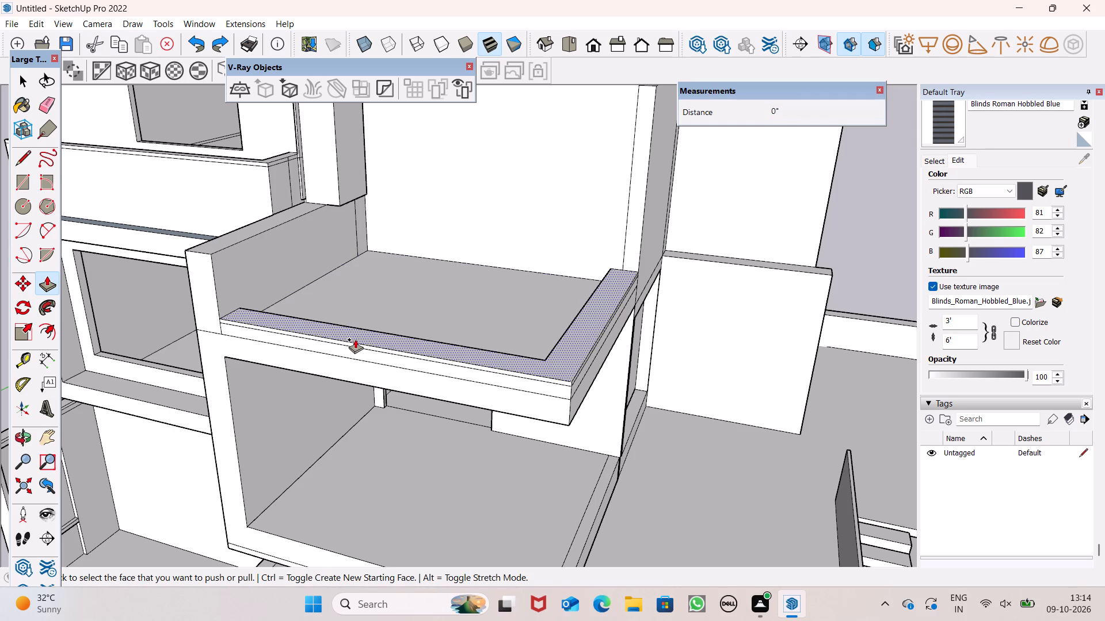
Push/Pull the L-shaped terrace border up 2' 10 1/4", level with the adjoining side parapet's top.
left_click_drag(364, 335, 367, 302)
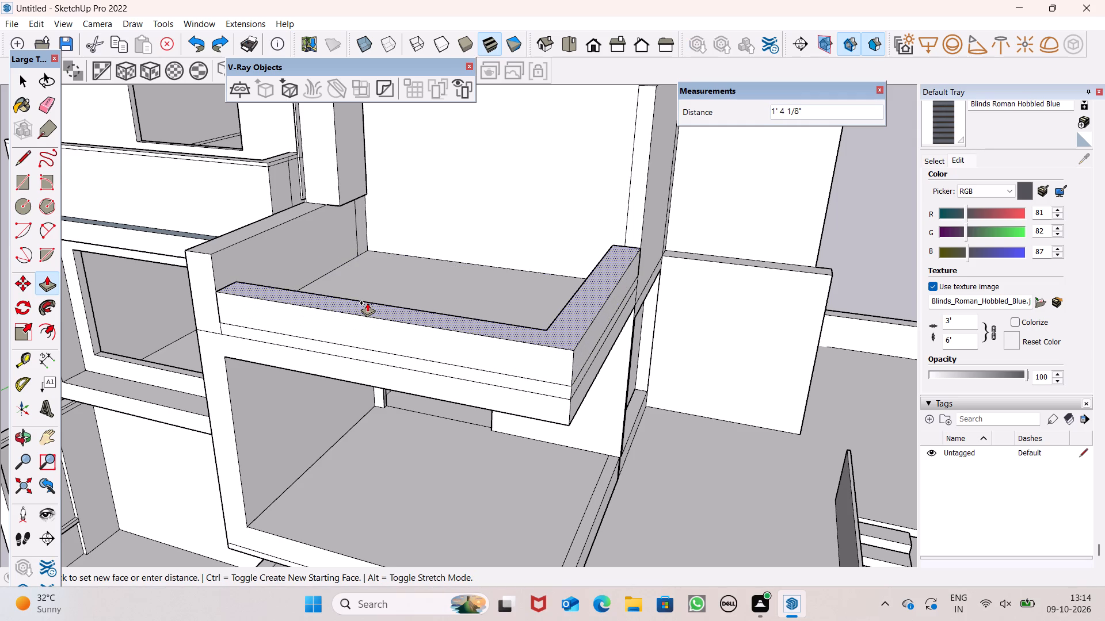
left_click_drag(367, 302, 201, 254)
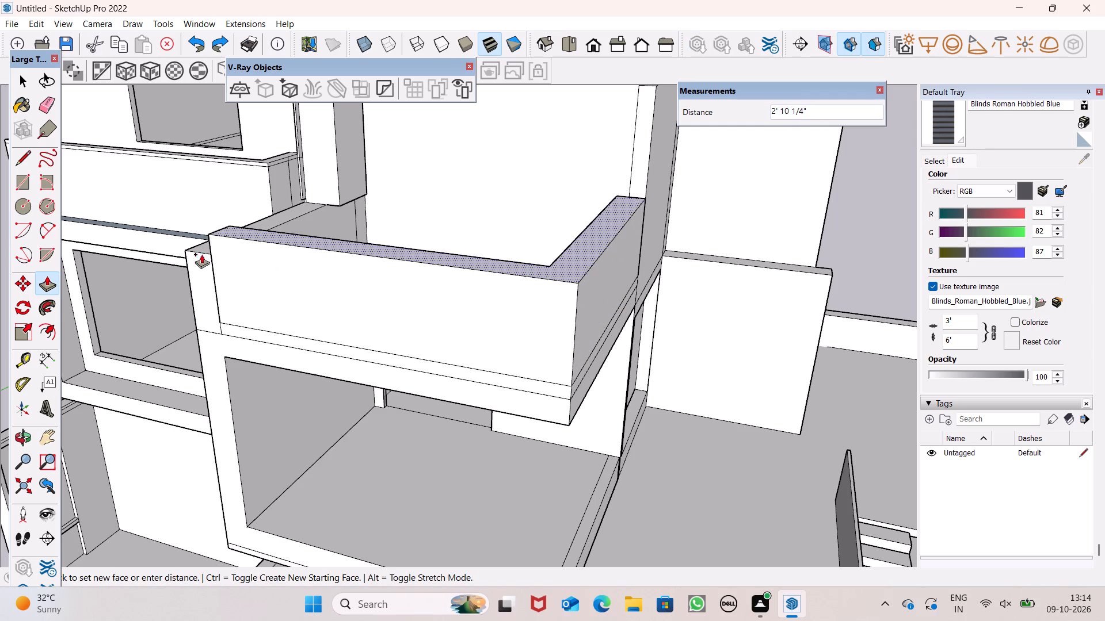
left_click_drag(201, 254, 201, 252)
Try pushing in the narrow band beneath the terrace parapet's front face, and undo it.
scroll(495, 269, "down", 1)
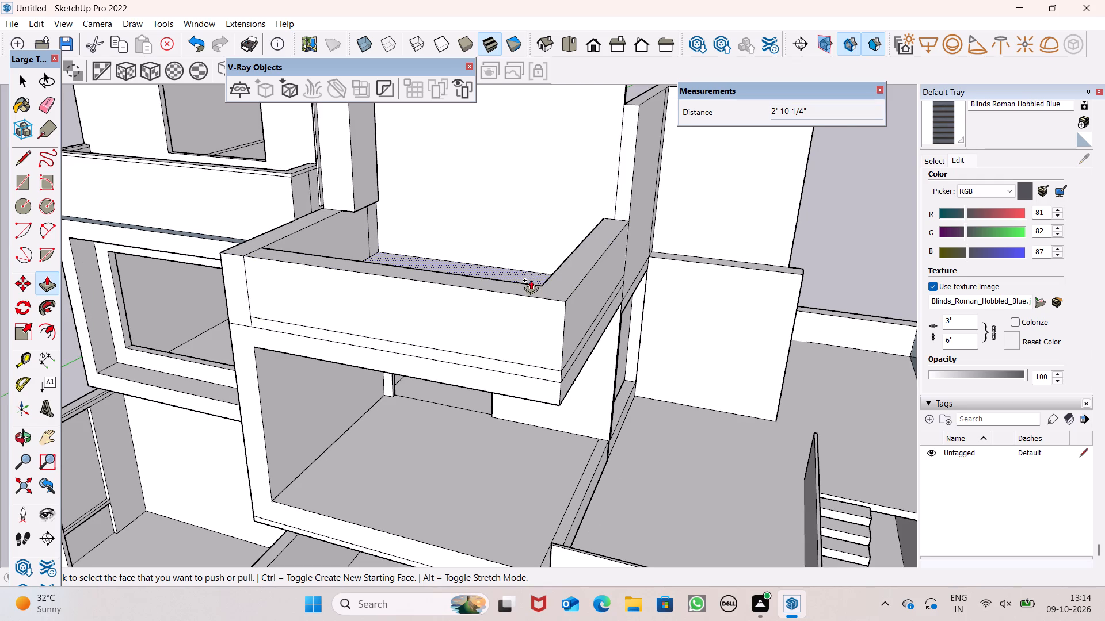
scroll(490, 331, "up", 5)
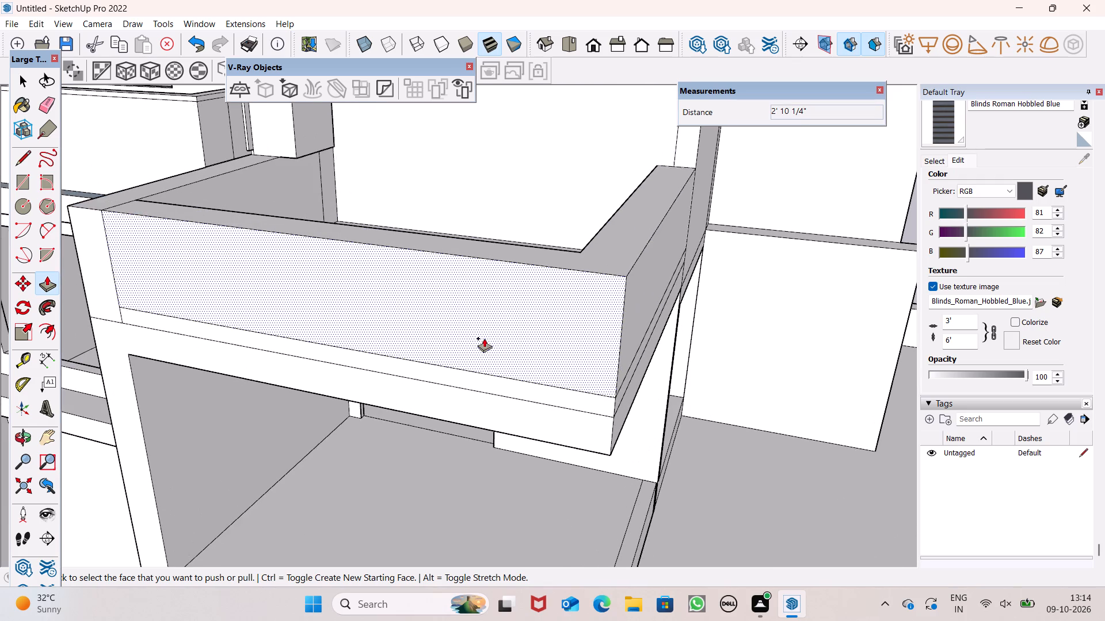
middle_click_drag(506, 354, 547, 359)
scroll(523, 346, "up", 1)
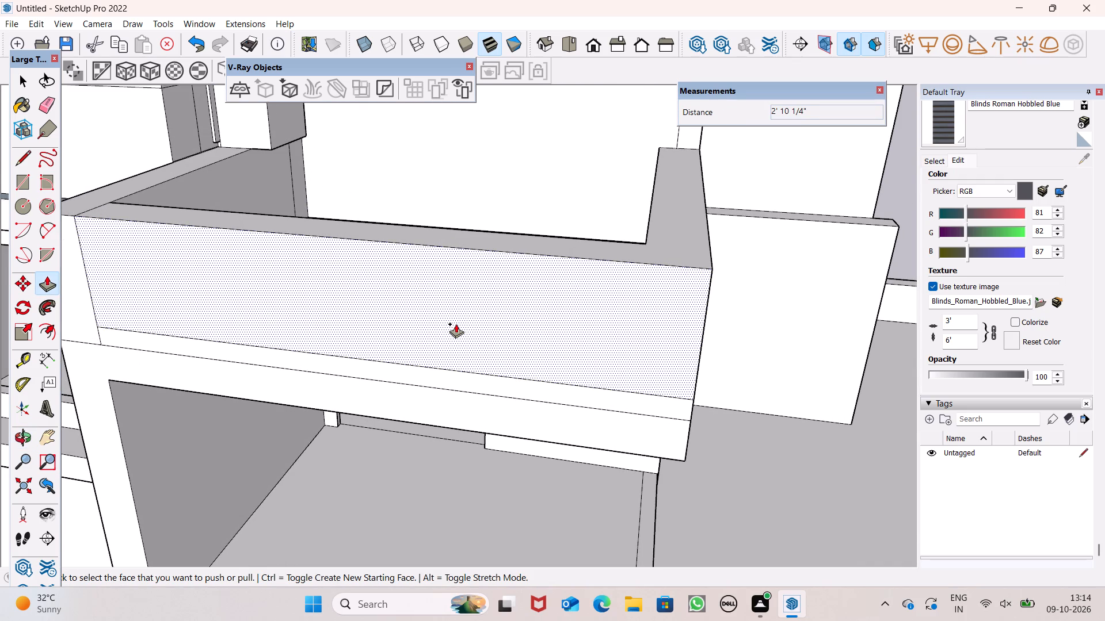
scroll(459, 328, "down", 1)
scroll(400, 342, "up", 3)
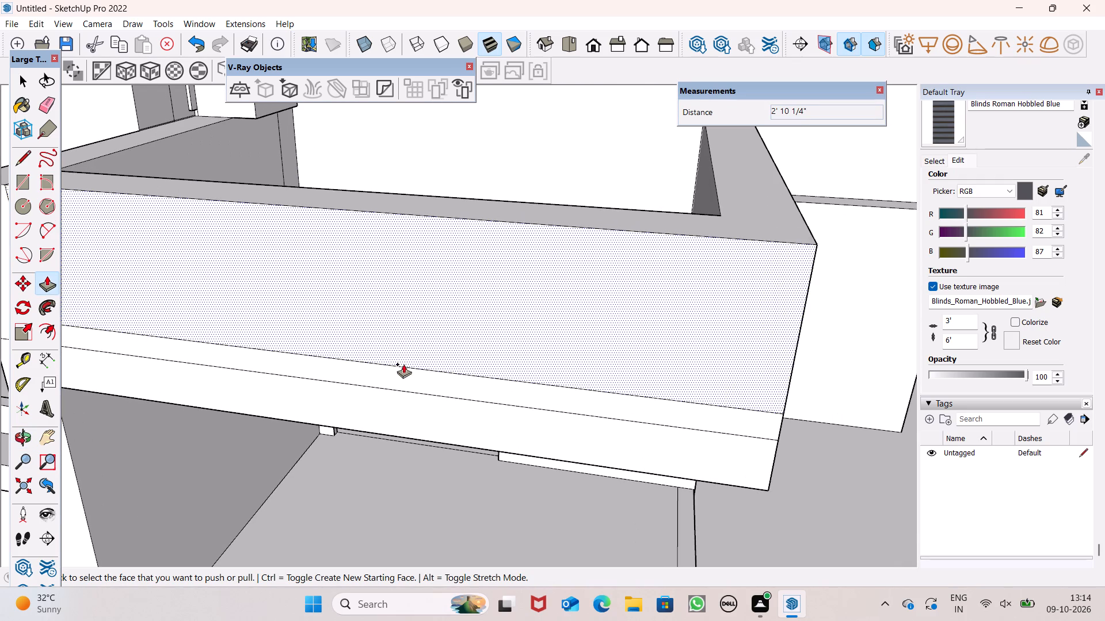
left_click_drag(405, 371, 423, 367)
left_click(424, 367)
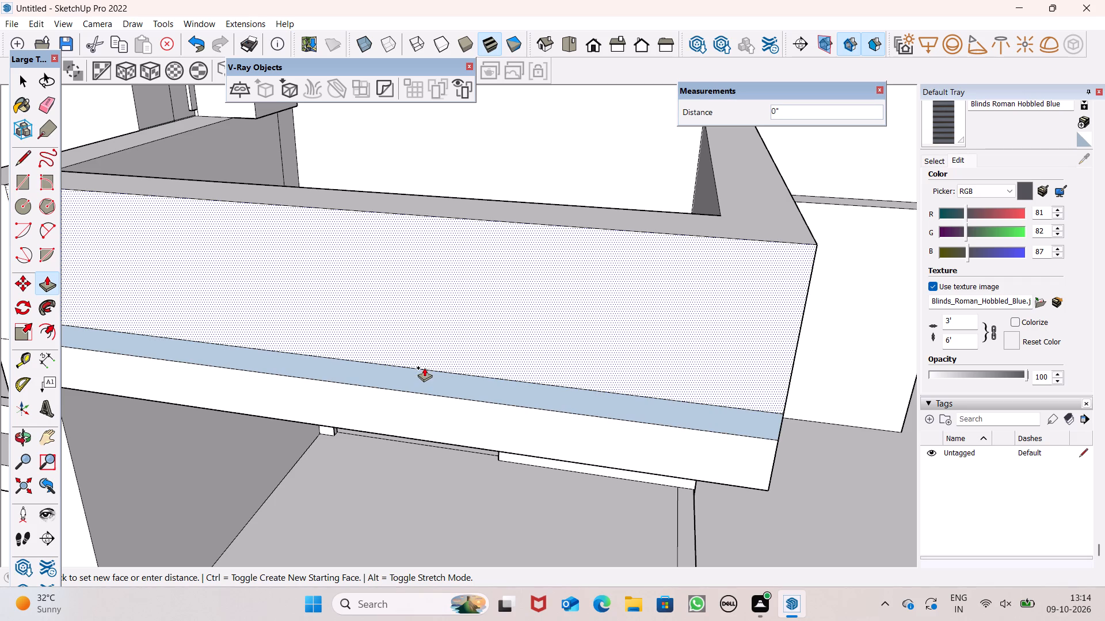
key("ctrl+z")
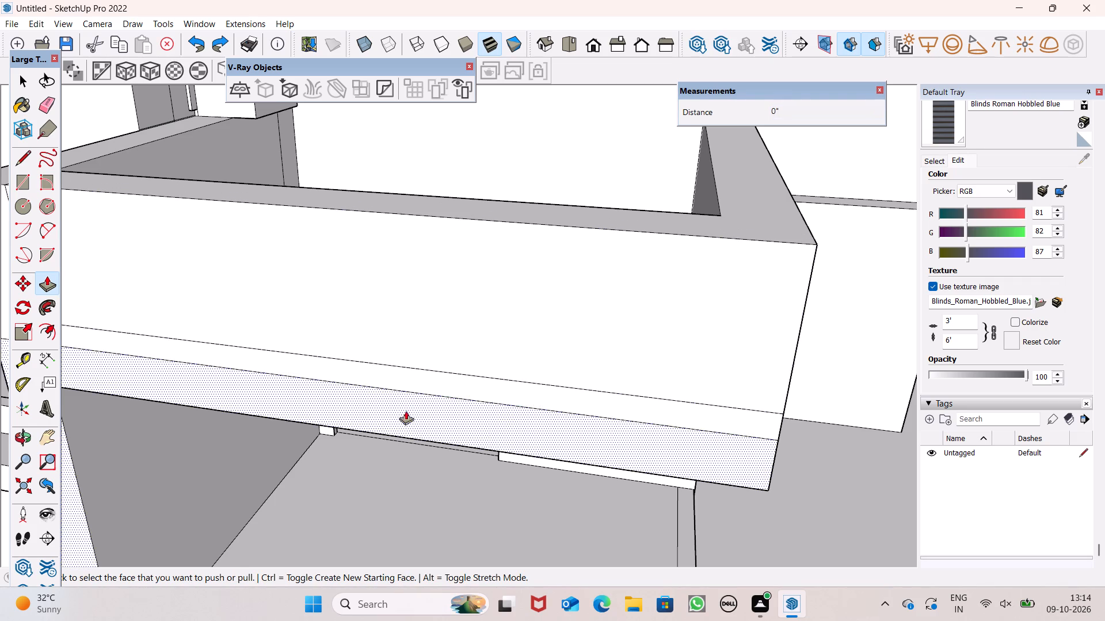
Push the narrow band beneath the terrace parapet's front face inward by 4 5/16" to form a recessed groove.
scroll(367, 382, "up", 1)
scroll(366, 382, "down", 1)
scroll(366, 382, "up", 3)
left_click_drag(370, 370, 390, 367)
left_click_drag(405, 340, 432, 323)
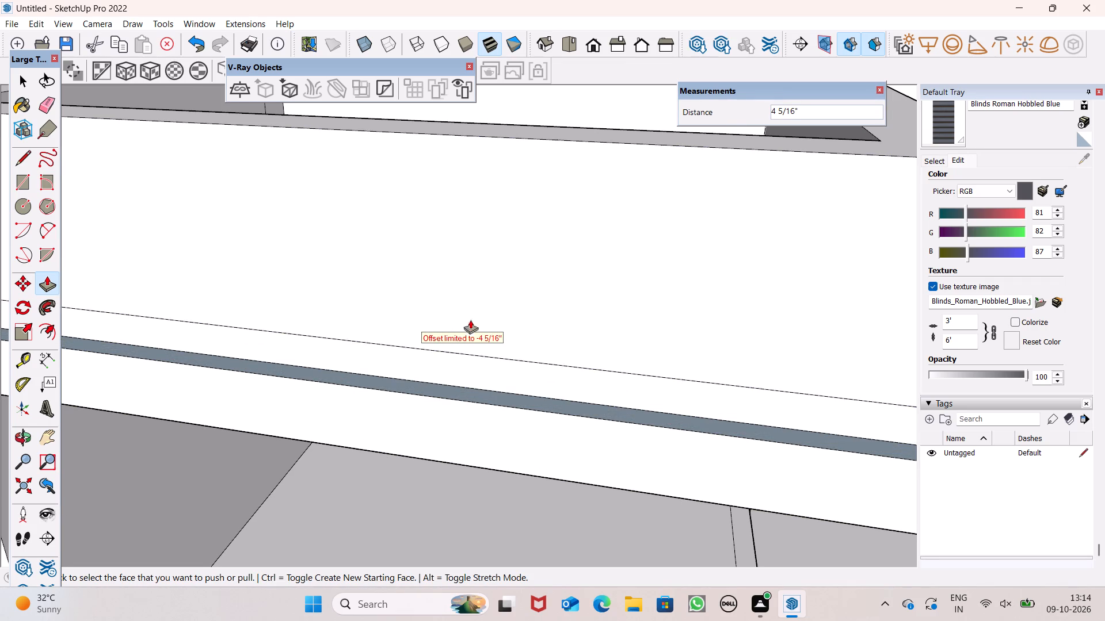
Push the narrow band beneath the terrace parapet's side face inward by 2 5/8" to continue the recessed groove.
scroll(501, 294, "down", 4)
scroll(545, 327, "down", 1)
middle_click_drag(639, 368, 429, 386)
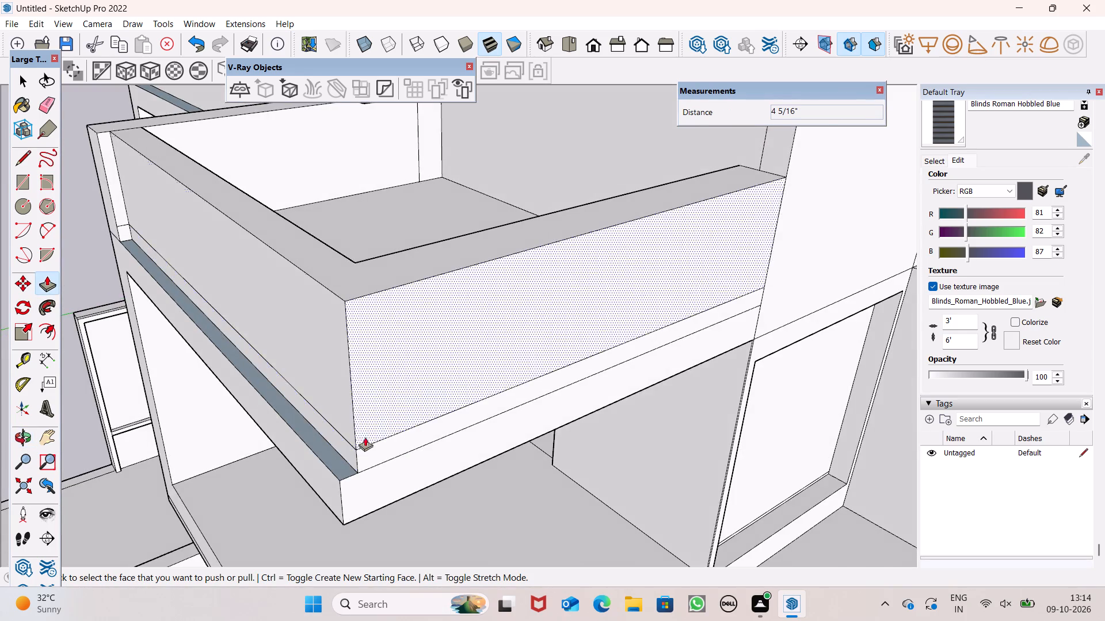
scroll(344, 448, "up", 5)
left_click_drag(390, 456, 383, 446)
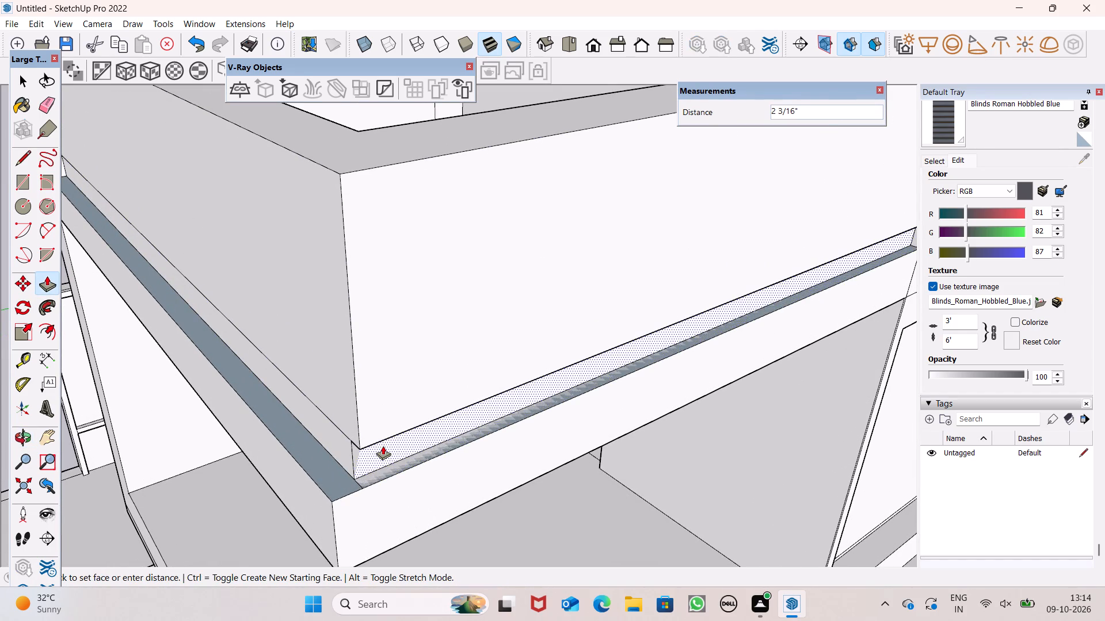
left_click_drag(383, 446, 380, 446)
left_click_drag(384, 428, 362, 416)
scroll(428, 342, "down", 11)
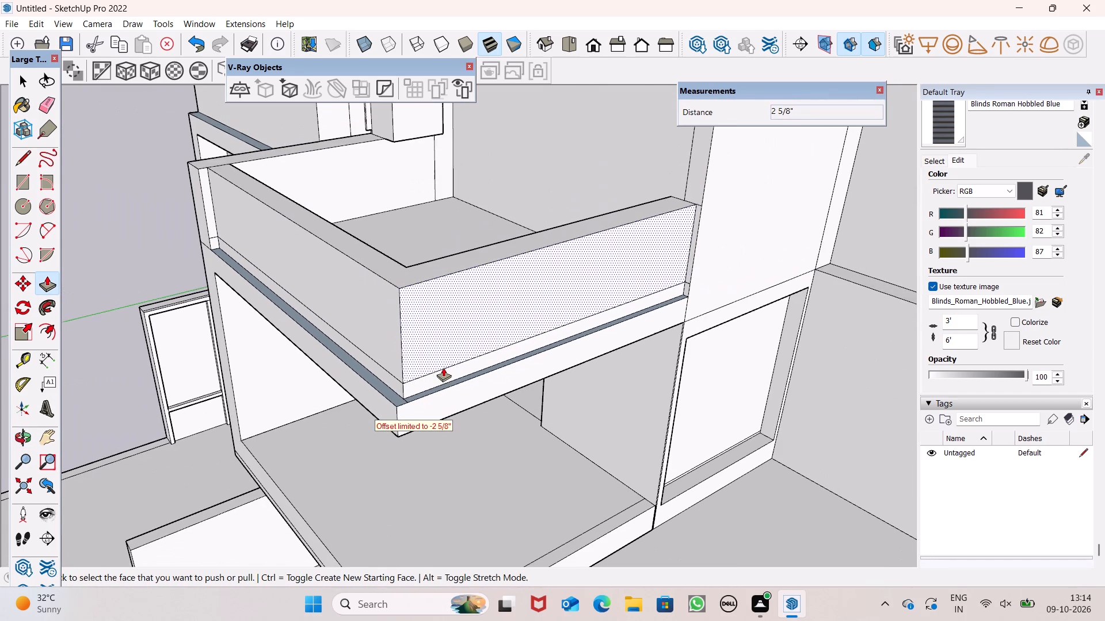
scroll(388, 327, "down", 2)
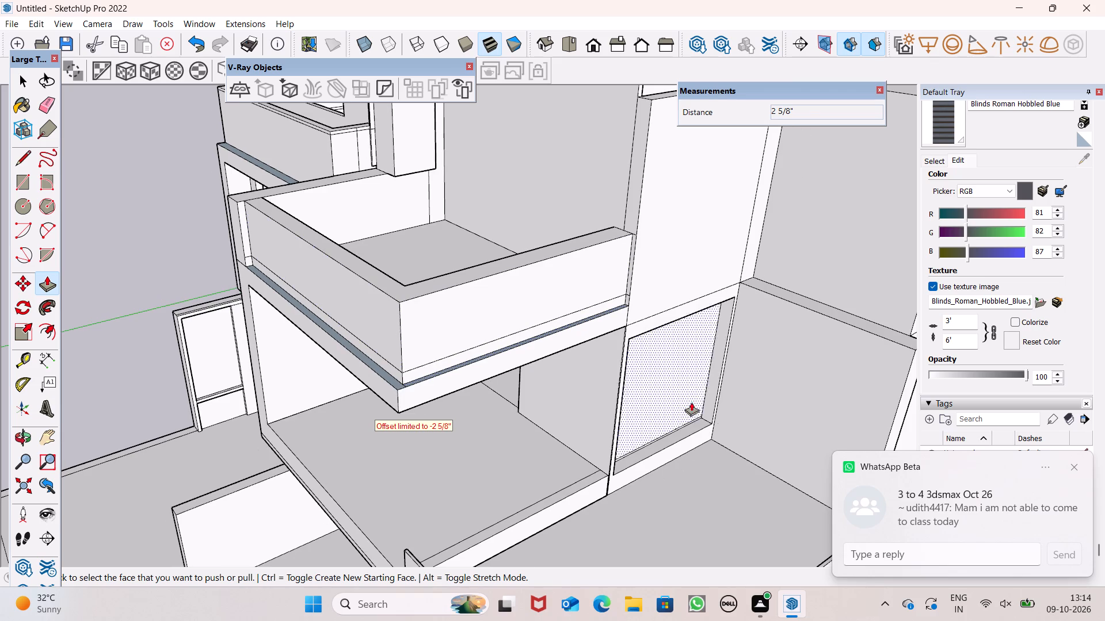
left_click(1074, 462)
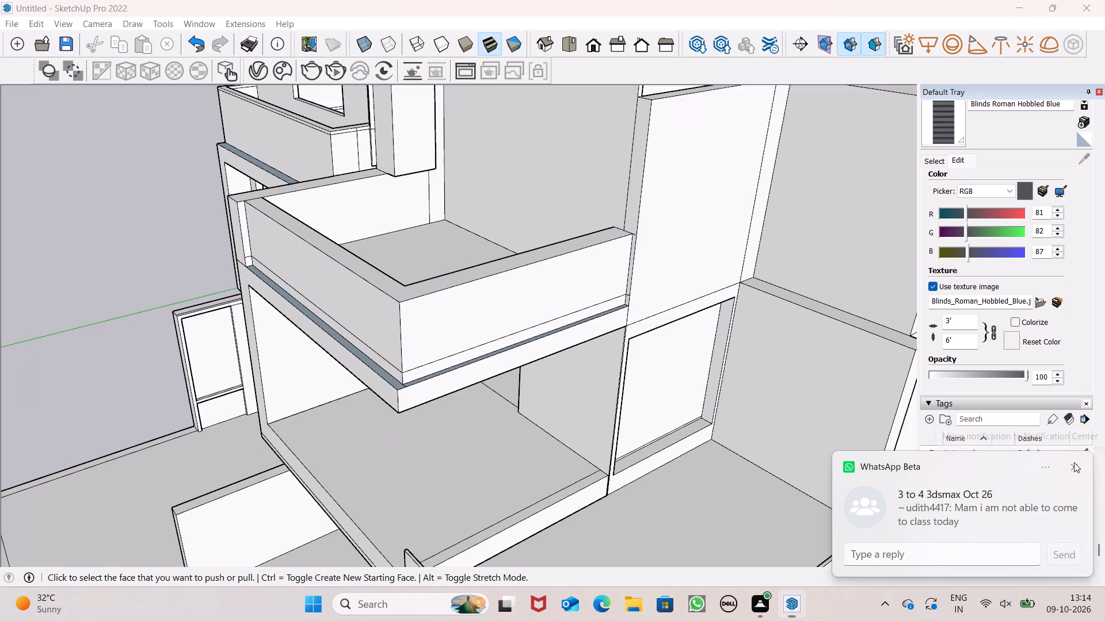
Push/Pull the L-shaped parapet's top face 2" with a new starting face to form a thin coping band.
scroll(283, 295, "down", 4)
middle_click_drag(287, 323, 509, 358)
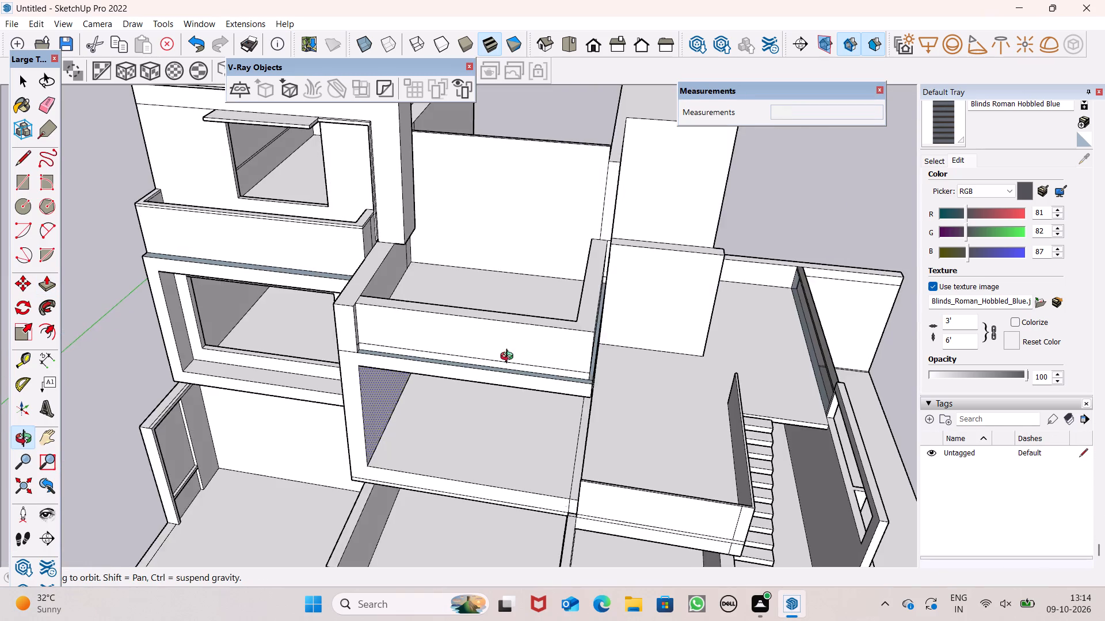
middle_click_drag(509, 358, 639, 272)
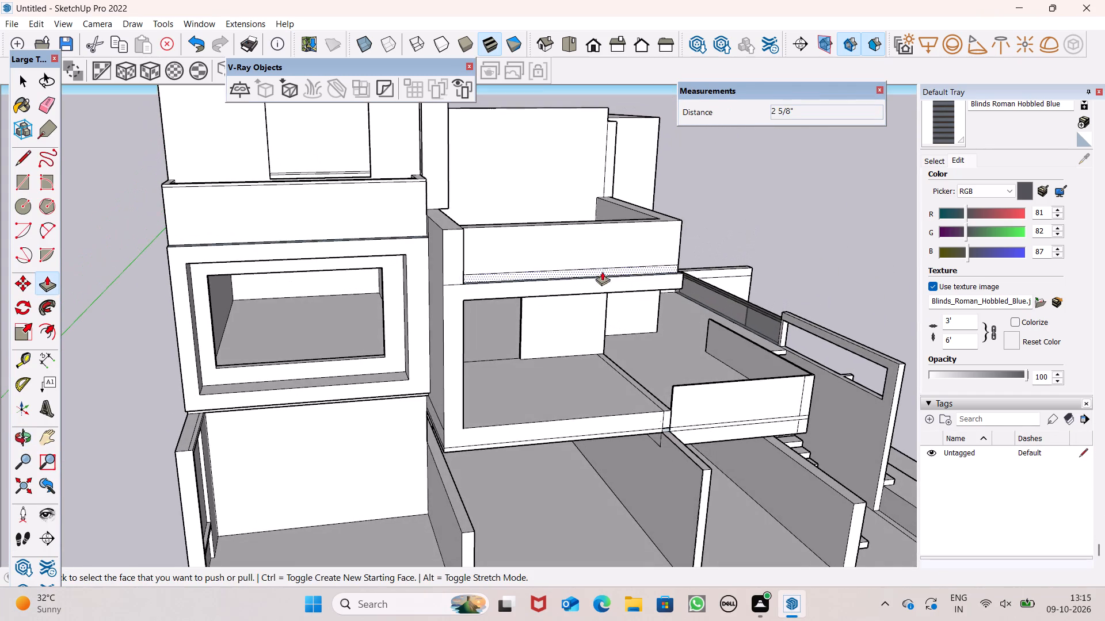
scroll(467, 307, "down", 5)
middle_click_drag(717, 323, 618, 389)
scroll(504, 266, "up", 2)
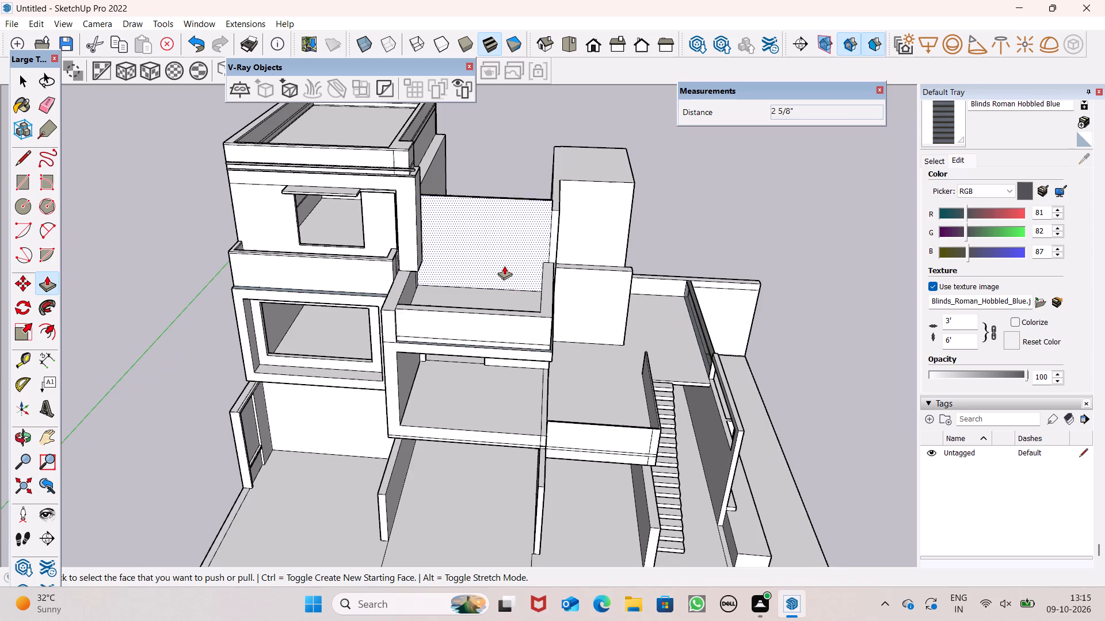
scroll(504, 266, "up", 5)
scroll(368, 321, "up", 6)
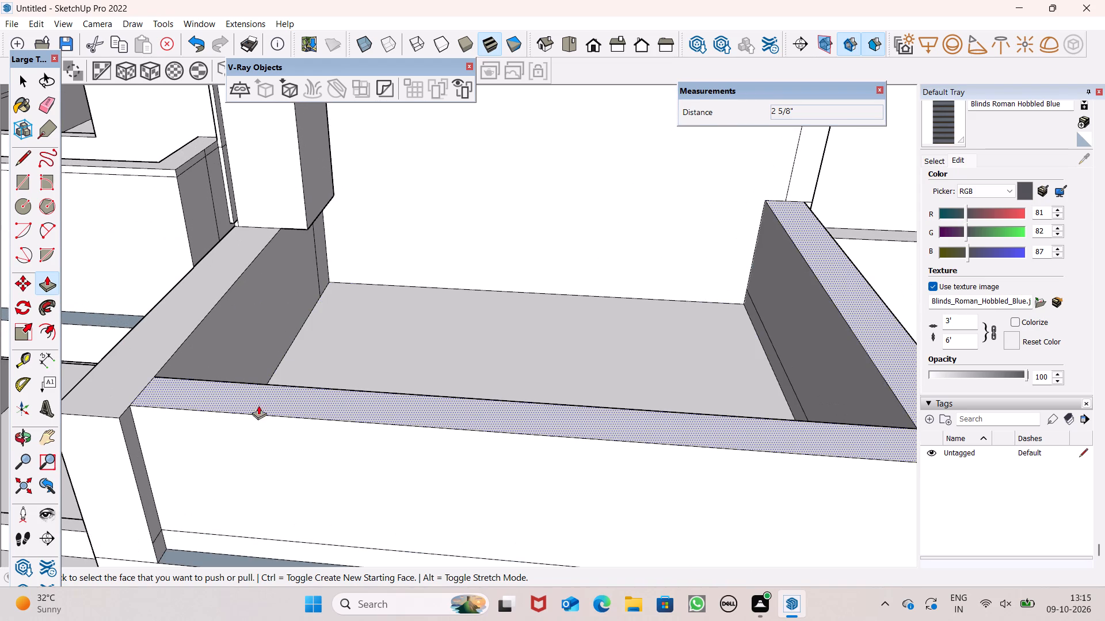
left_click_drag(260, 394, 264, 403)
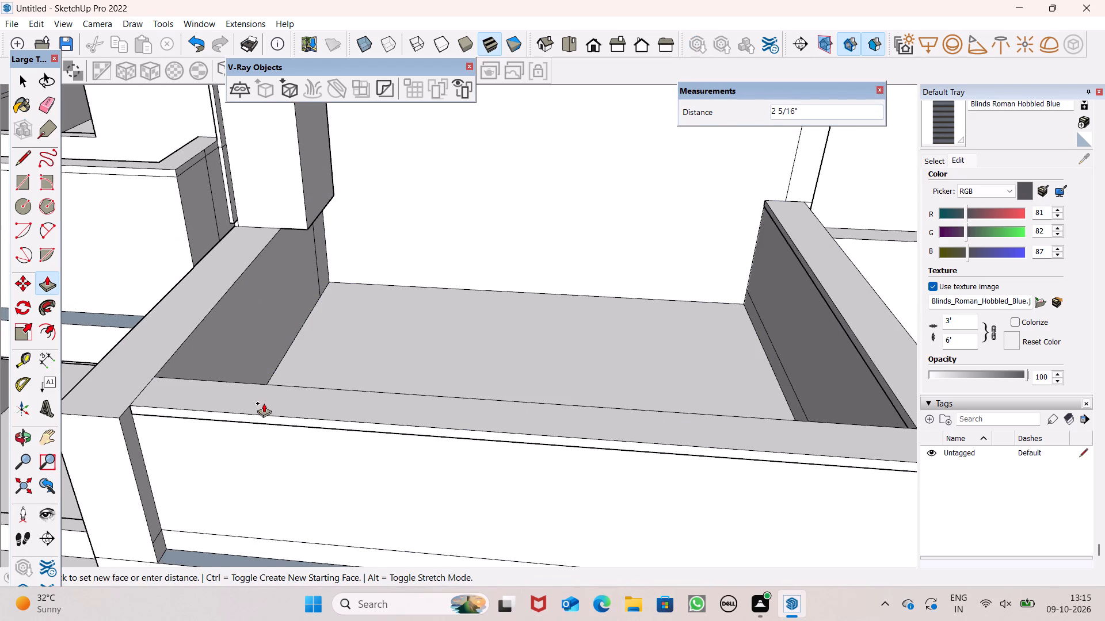
left_click_drag(264, 403, 266, 403)
key("2")
key("shift+quotedbl")
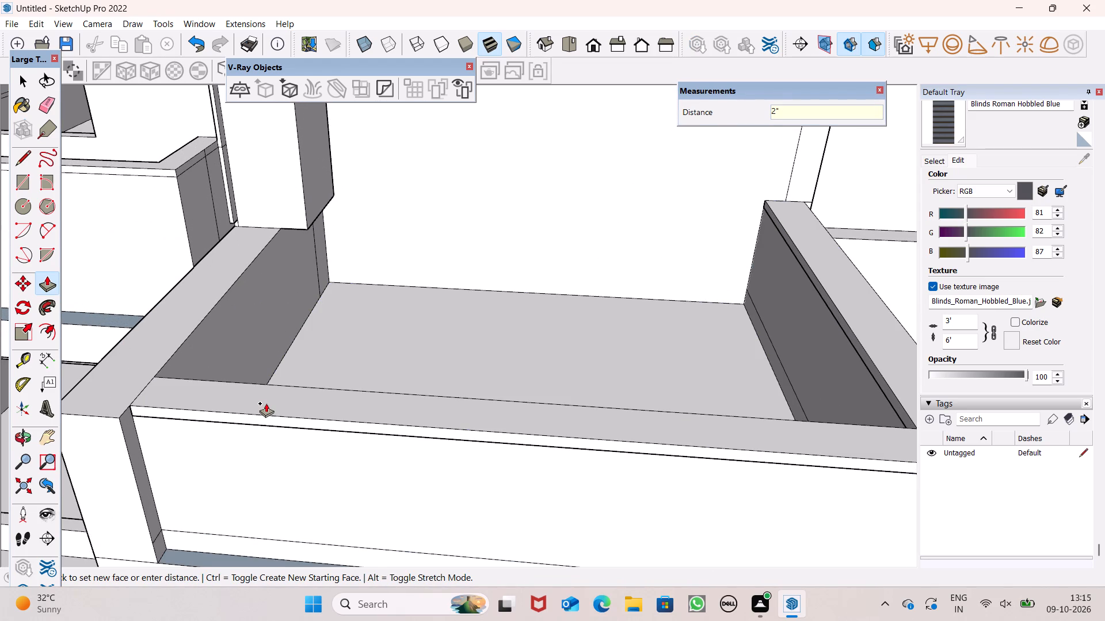
left_click_drag(266, 403, 267, 404)
key("Return")
key("space")
Paint the L-shaped parapet's top face and the coping band's outer front face with Metal Seamed.
scroll(270, 362, "down", 6)
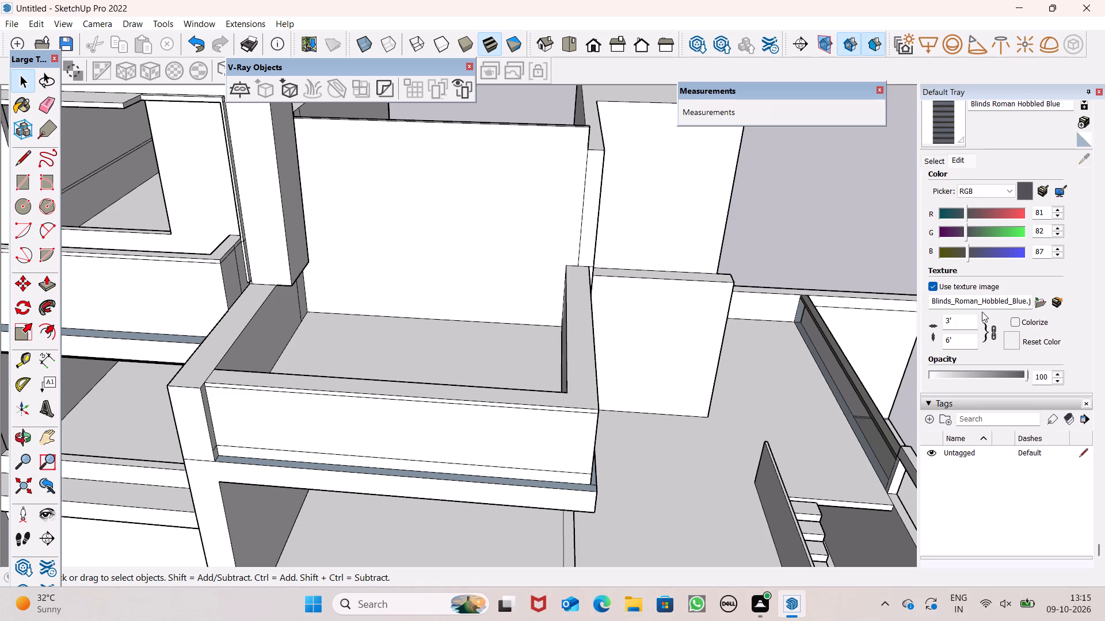
scroll(977, 304, "down", 5)
left_click(928, 158)
left_click(1069, 265)
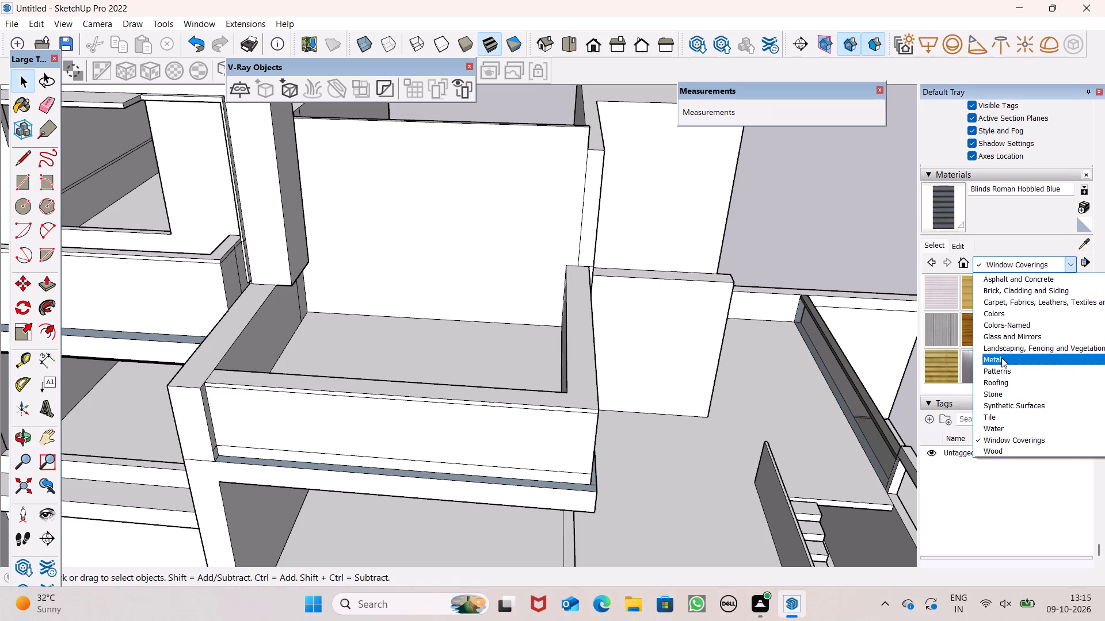
left_click(1001, 358)
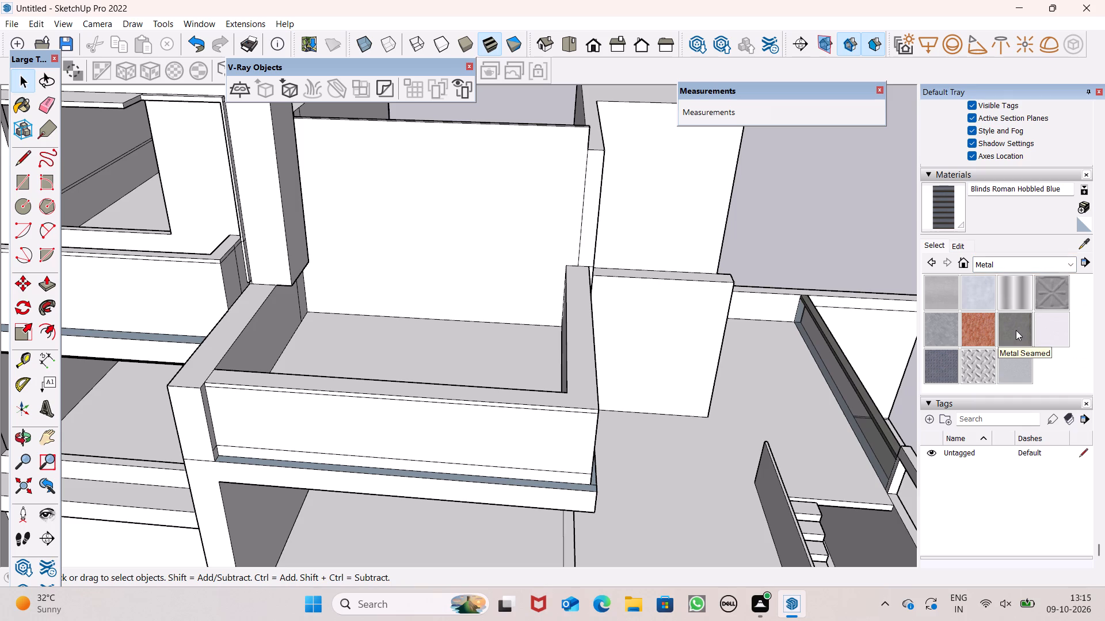
left_click(1016, 330)
scroll(359, 375, "up", 6)
left_click(350, 391)
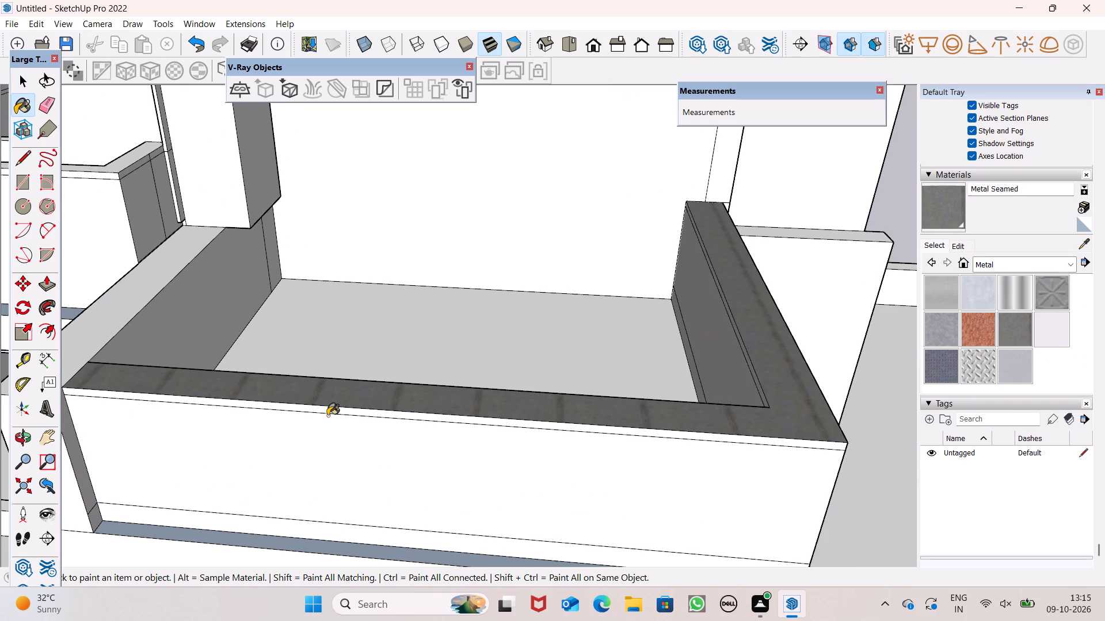
middle_click_drag(327, 416, 348, 382)
left_click(366, 370)
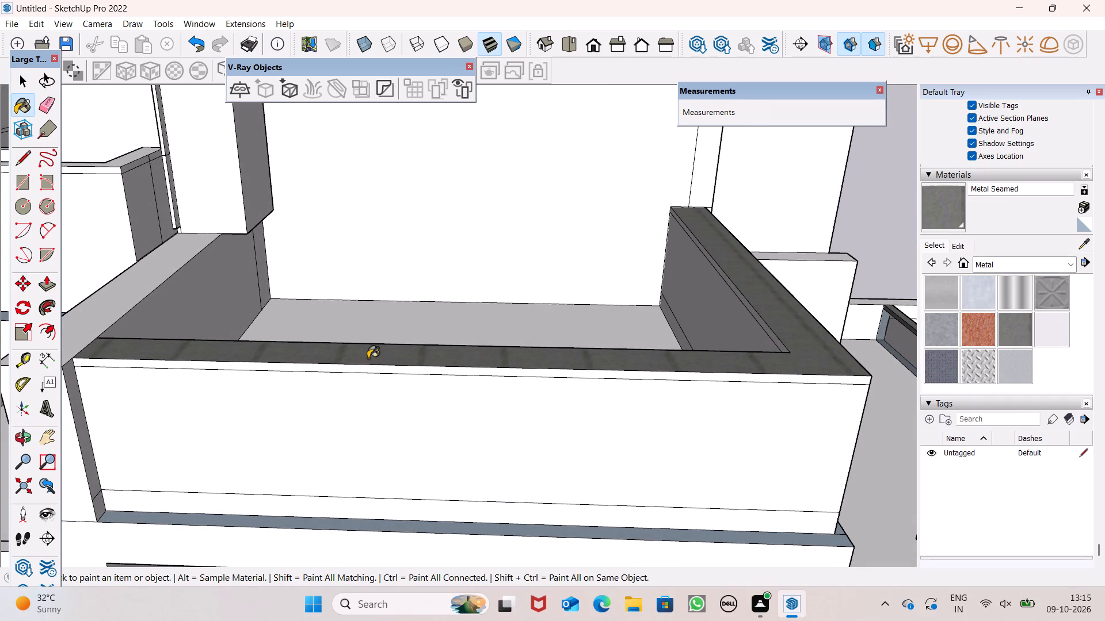
Paint the coping band's two terrace-facing inner faces with Metal Seamed.
scroll(345, 360, "down", 1)
middle_click_drag(417, 382, 753, 416)
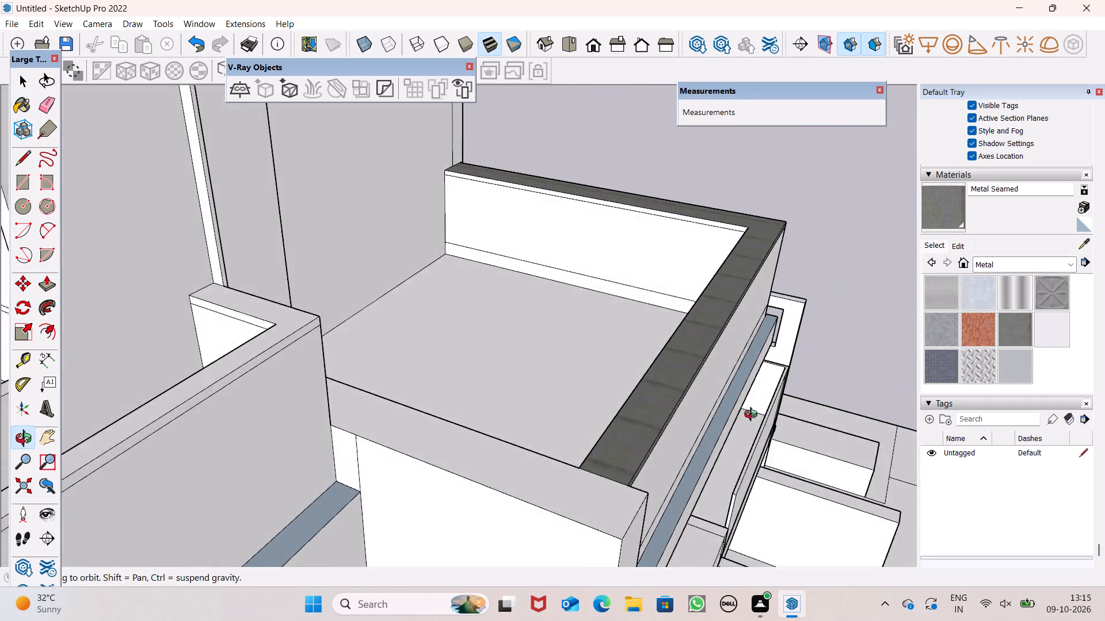
middle_click_drag(753, 416, 753, 394)
scroll(733, 259, "up", 11)
left_click(708, 204)
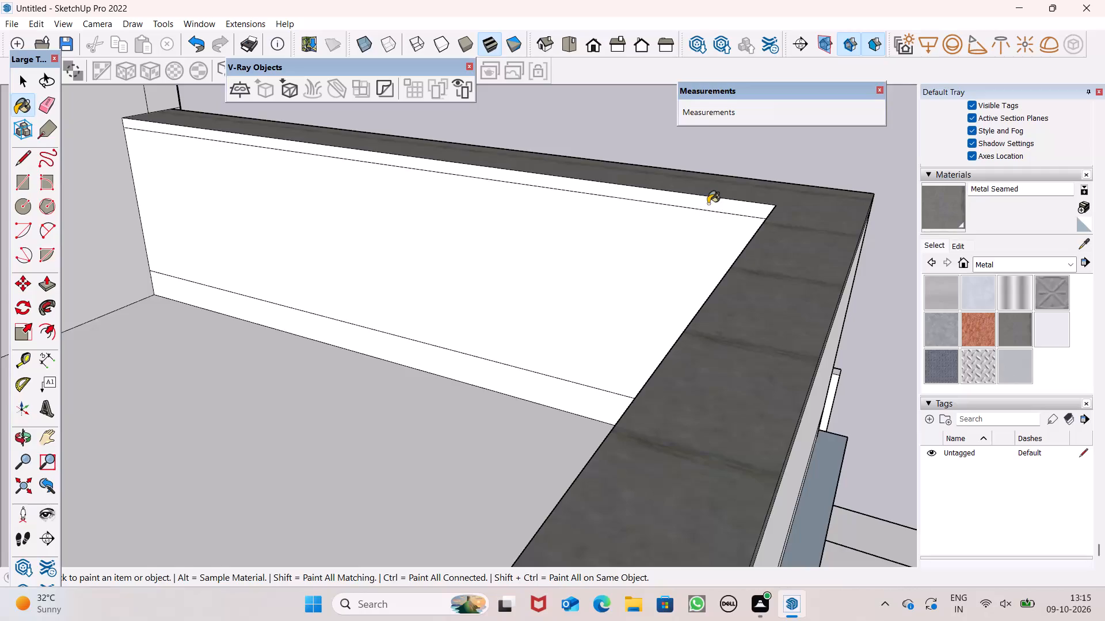
middle_click_drag(666, 346, 886, 375)
scroll(889, 190, "up", 4)
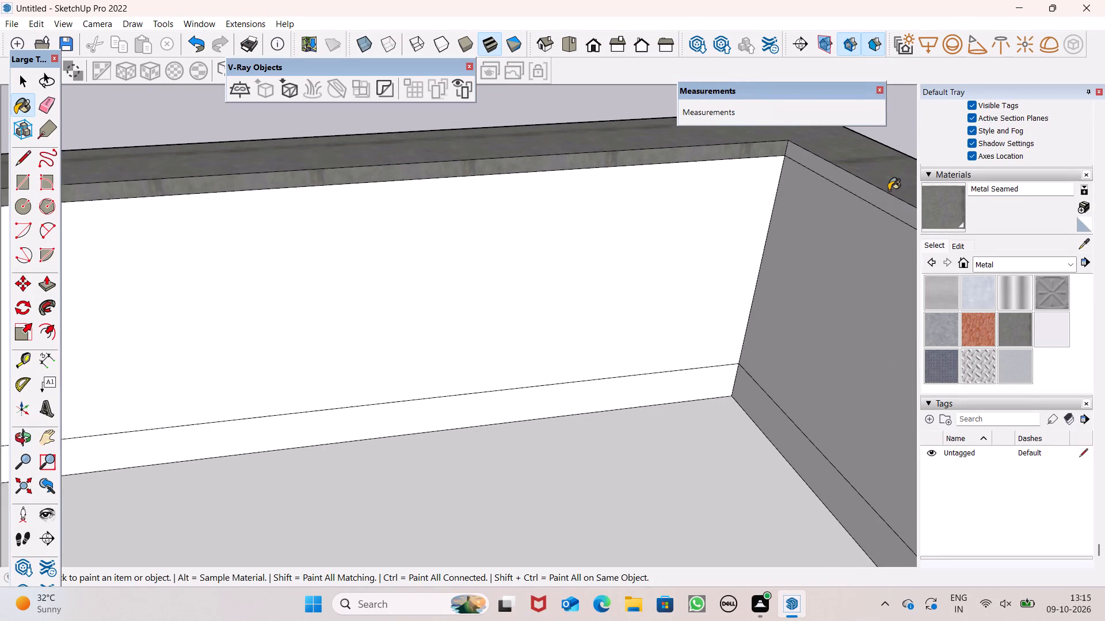
scroll(889, 190, "up", 1)
left_click(872, 200)
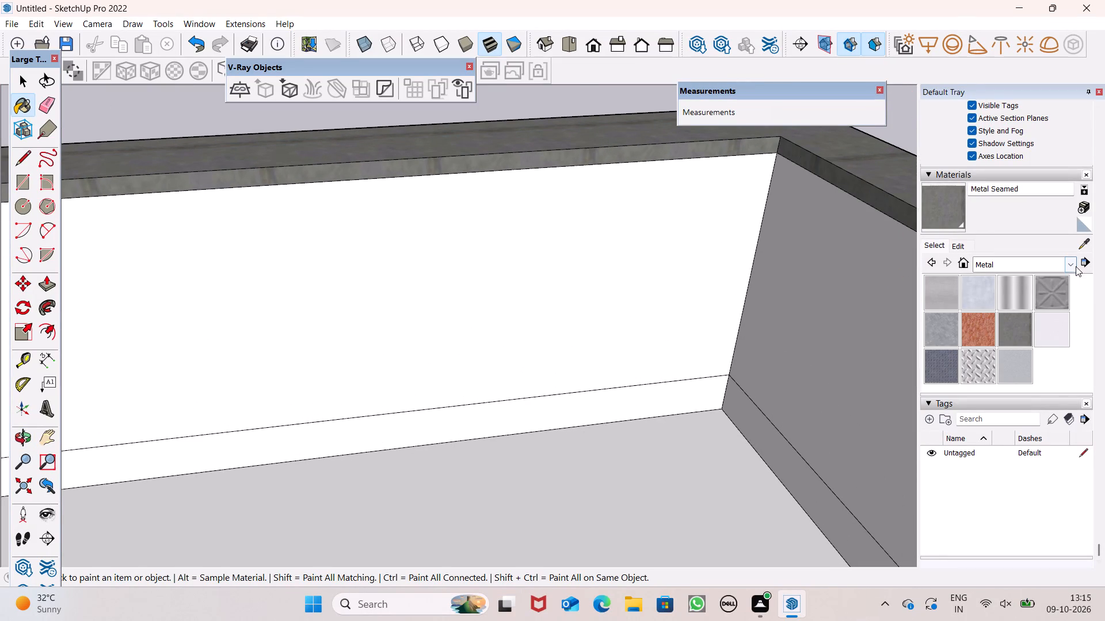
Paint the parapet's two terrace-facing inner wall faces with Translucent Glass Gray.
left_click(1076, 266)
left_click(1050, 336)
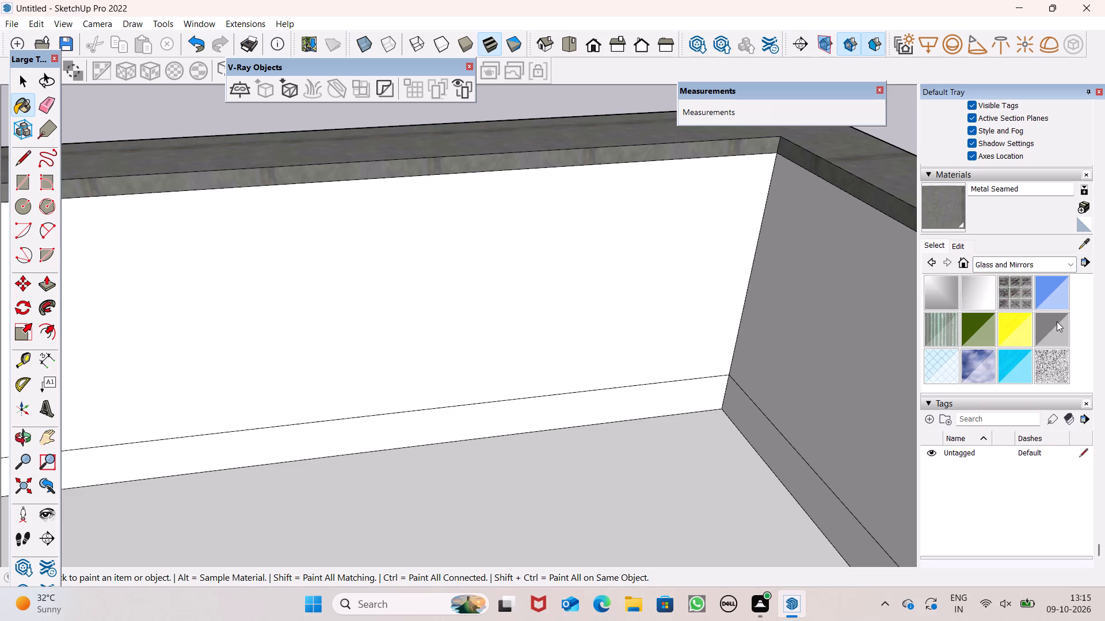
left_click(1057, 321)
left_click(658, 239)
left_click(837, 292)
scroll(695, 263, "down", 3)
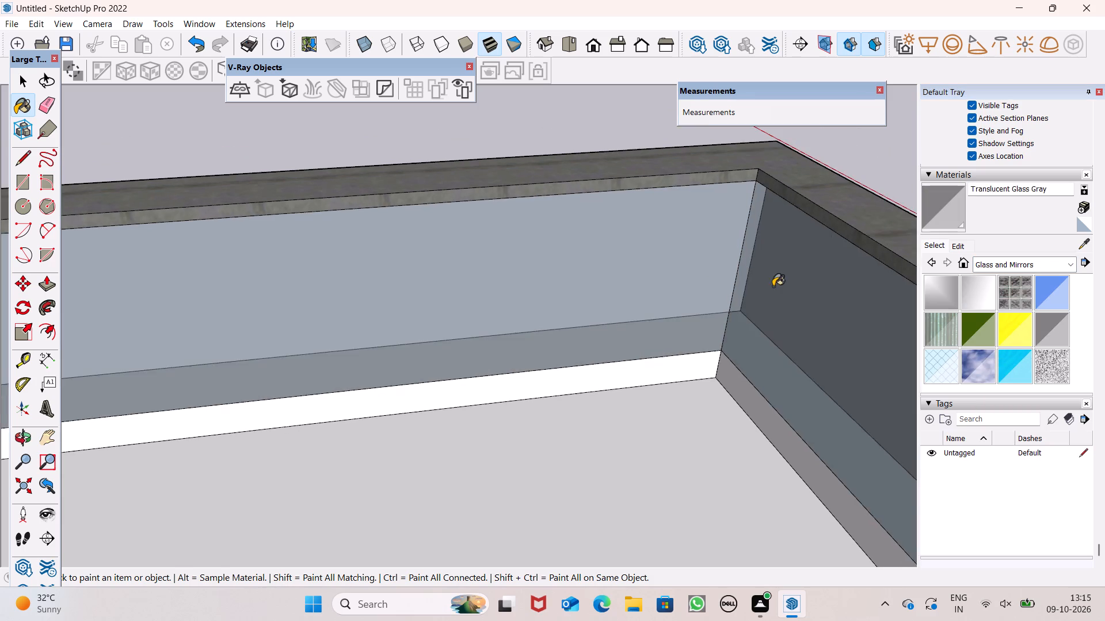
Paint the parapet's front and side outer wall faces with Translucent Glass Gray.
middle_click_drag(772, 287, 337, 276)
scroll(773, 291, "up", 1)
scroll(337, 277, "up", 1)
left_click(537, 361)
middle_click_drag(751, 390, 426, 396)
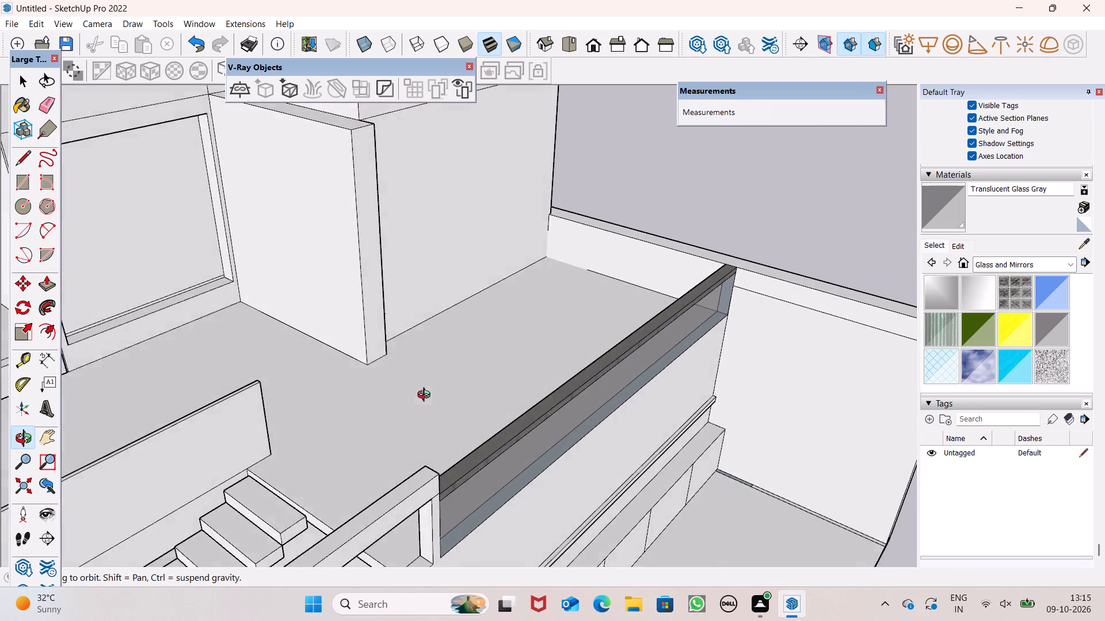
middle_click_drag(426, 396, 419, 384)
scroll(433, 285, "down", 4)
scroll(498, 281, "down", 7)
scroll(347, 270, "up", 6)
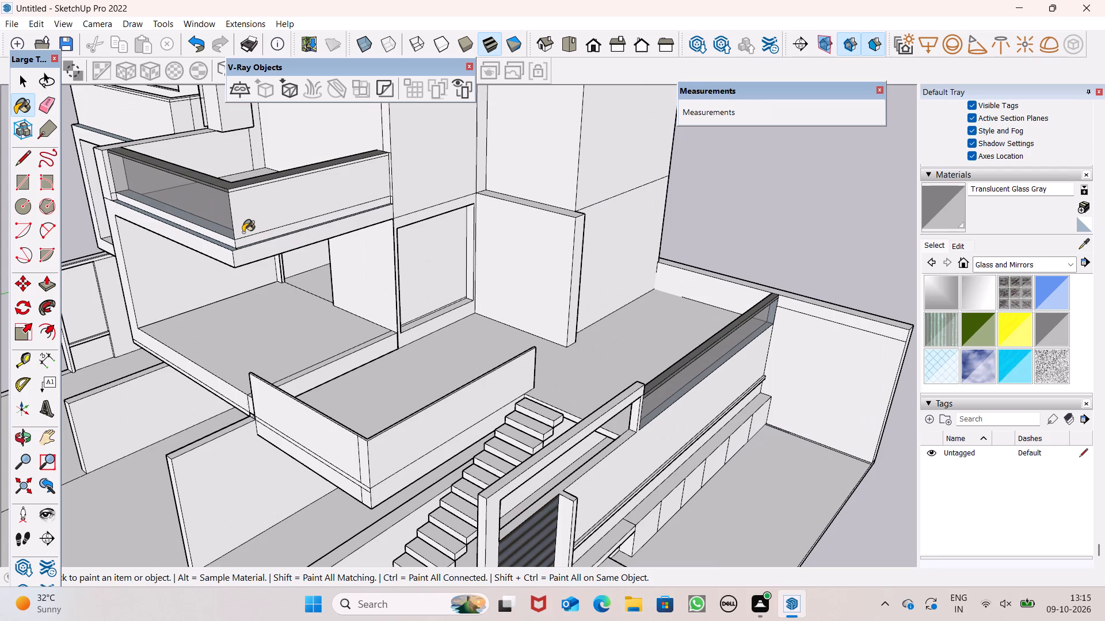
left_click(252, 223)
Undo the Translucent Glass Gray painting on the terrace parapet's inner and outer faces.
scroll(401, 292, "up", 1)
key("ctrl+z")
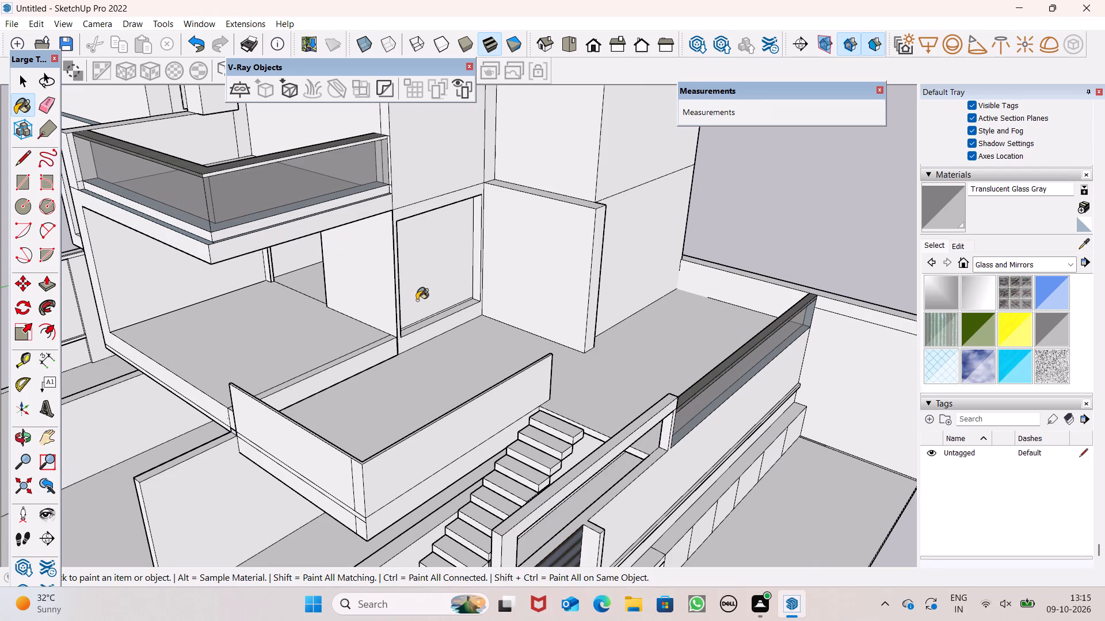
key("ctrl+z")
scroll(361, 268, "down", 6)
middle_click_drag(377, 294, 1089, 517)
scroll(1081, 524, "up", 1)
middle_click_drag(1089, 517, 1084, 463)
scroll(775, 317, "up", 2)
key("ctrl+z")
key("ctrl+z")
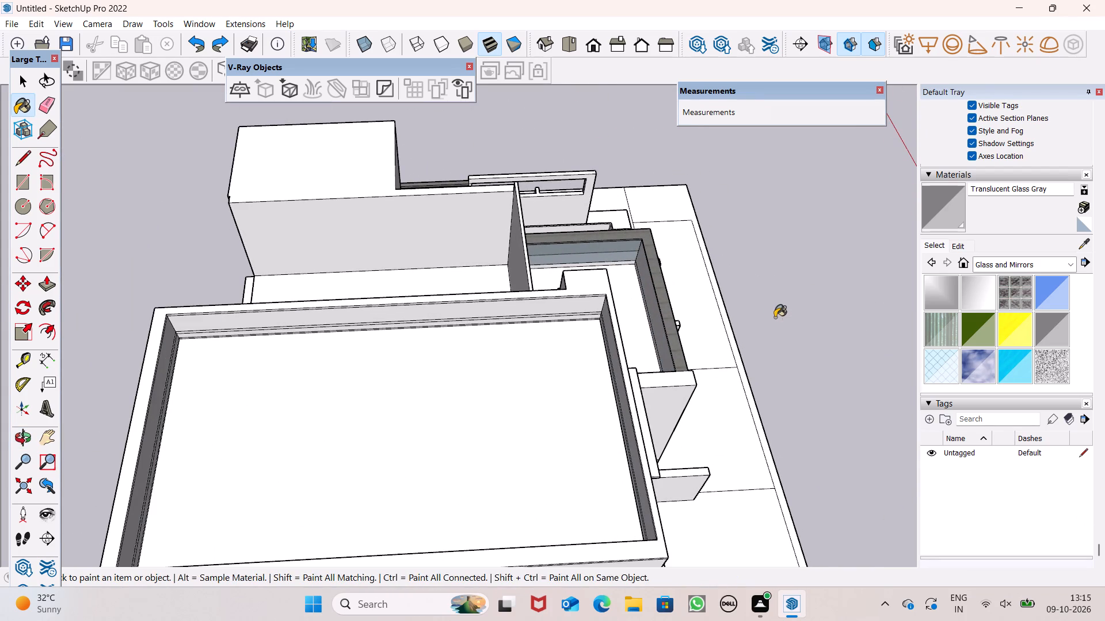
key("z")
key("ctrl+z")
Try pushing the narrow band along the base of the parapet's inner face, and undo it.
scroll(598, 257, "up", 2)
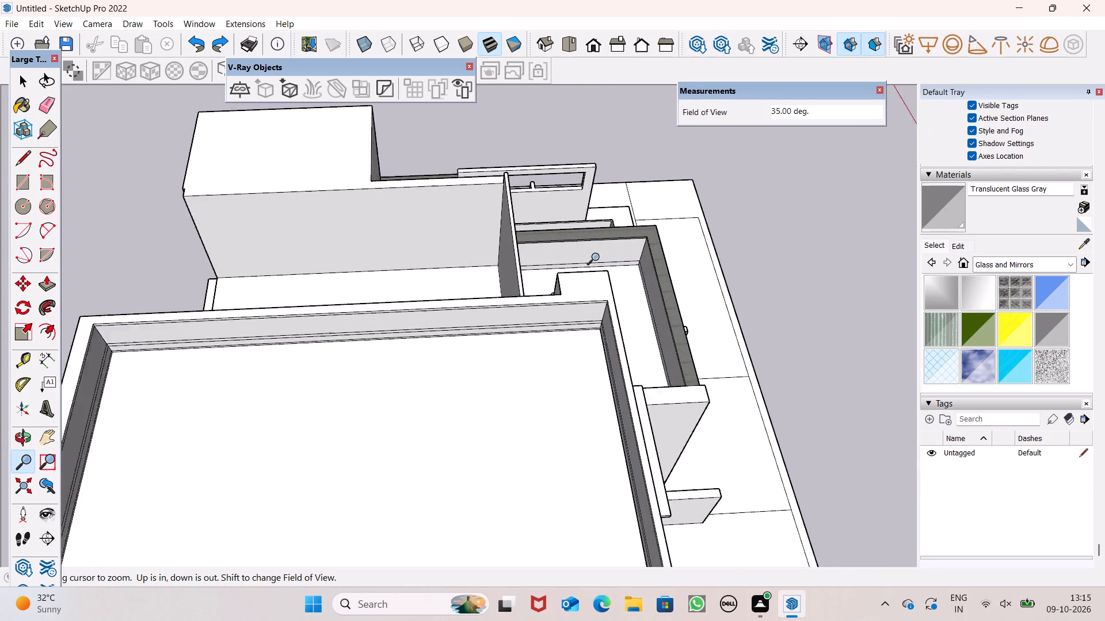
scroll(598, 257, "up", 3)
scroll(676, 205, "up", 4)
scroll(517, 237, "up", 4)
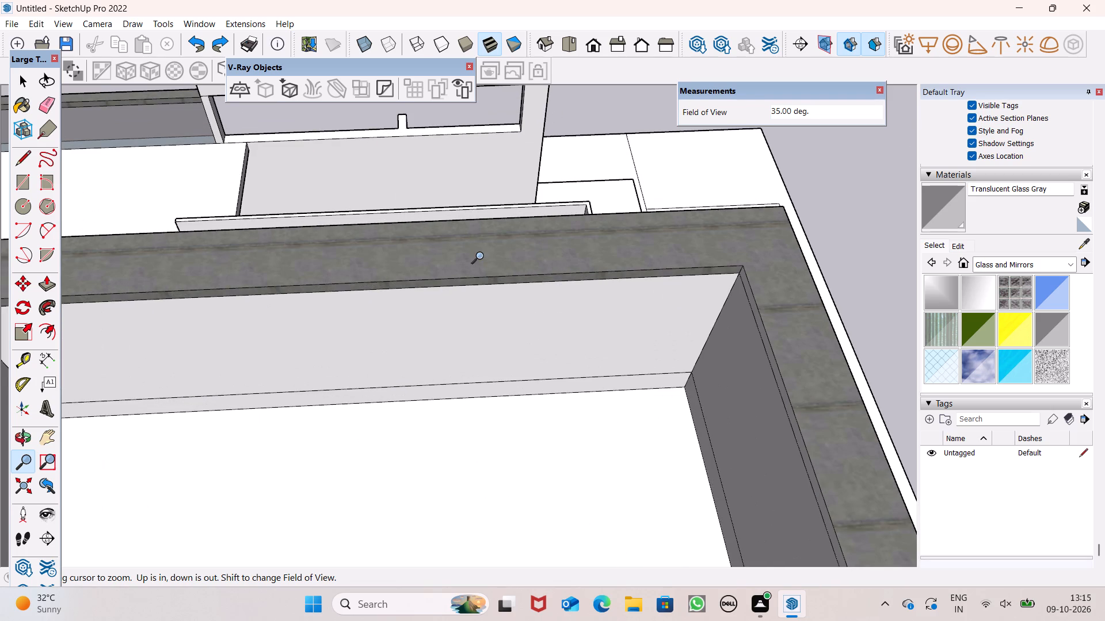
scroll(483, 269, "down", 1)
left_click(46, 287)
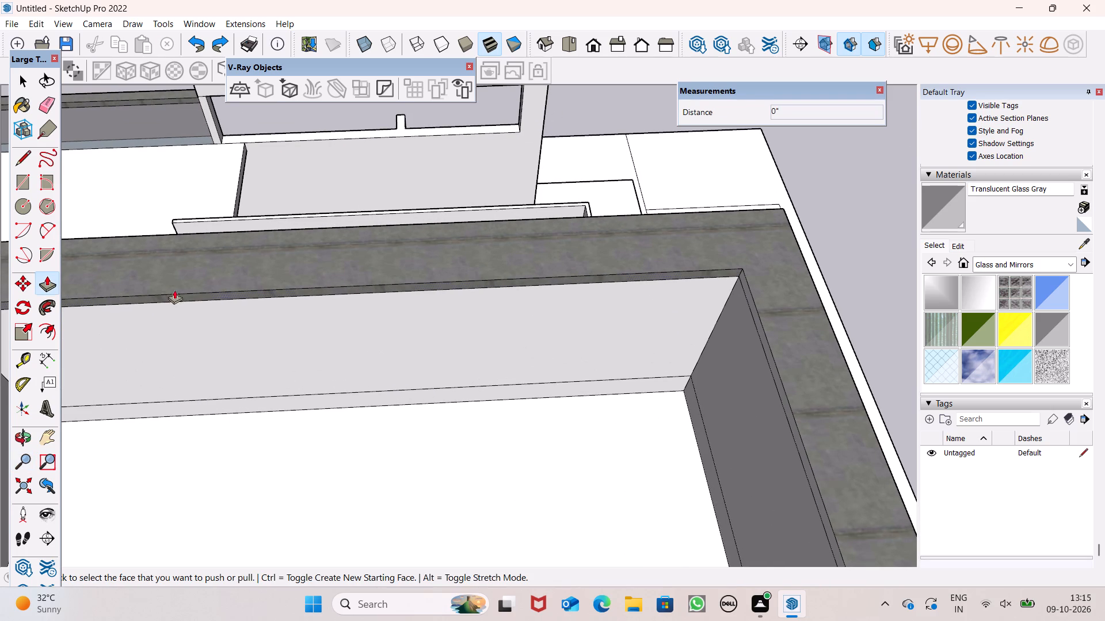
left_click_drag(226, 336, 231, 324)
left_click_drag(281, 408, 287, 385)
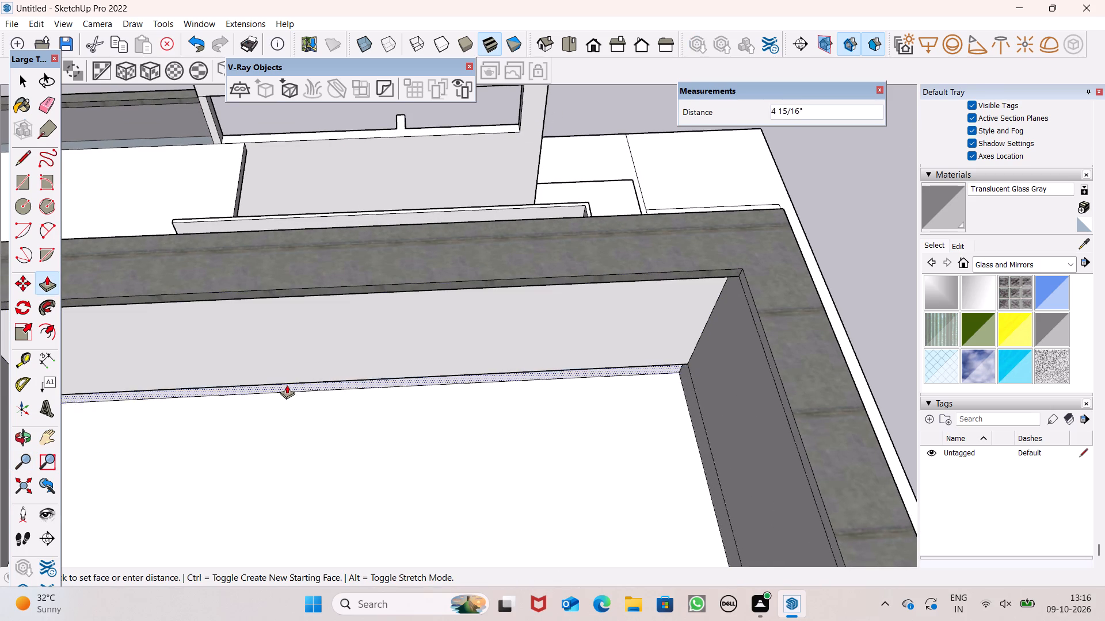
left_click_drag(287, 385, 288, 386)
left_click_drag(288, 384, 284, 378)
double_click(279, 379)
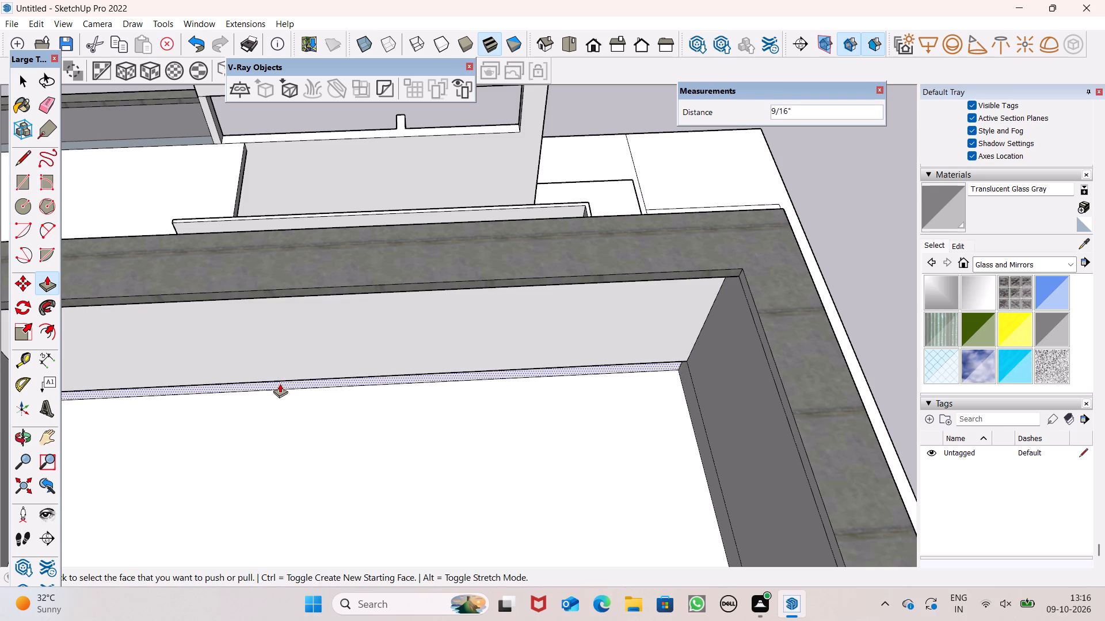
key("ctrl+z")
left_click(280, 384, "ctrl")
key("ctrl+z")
Push the outer base band and wall face of the terrace parapet's side leg inward about 2 1/8".
scroll(361, 382, "down", 5)
middle_click_drag(638, 444, 209, 489)
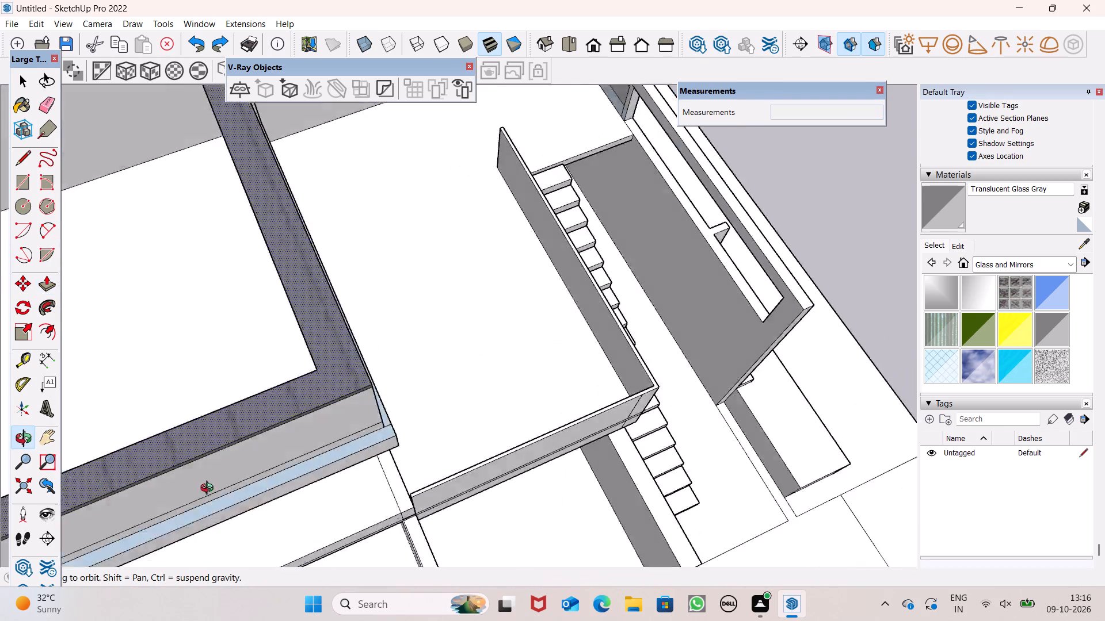
middle_click_drag(209, 489, 7, 381)
scroll(281, 208, "up", 8)
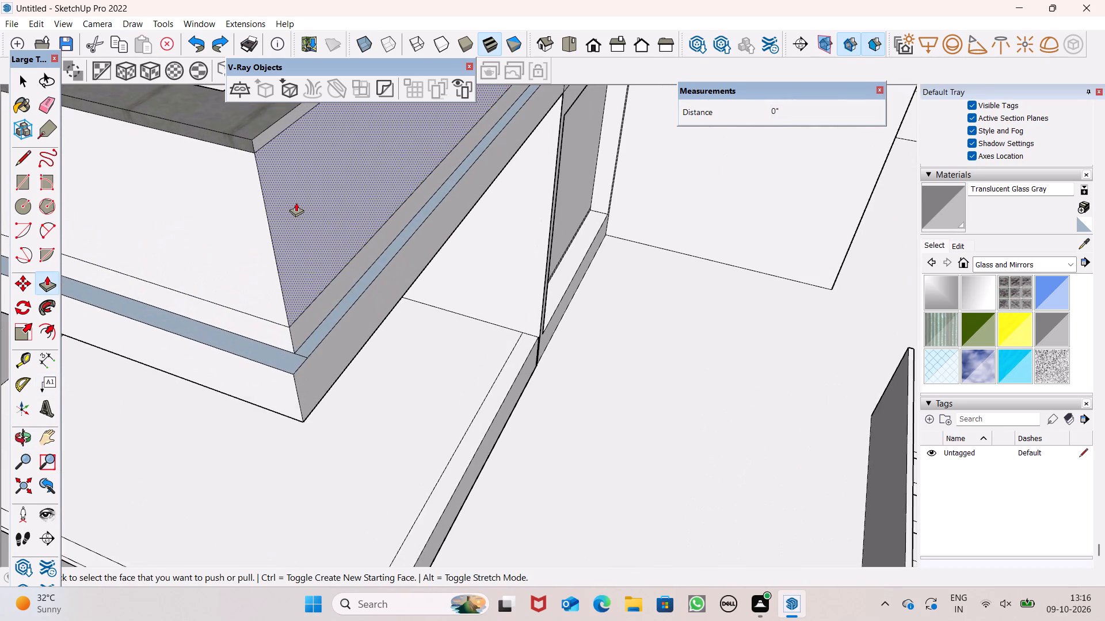
scroll(279, 256, "up", 5)
left_click_drag(318, 359, 307, 364)
left_click(307, 364)
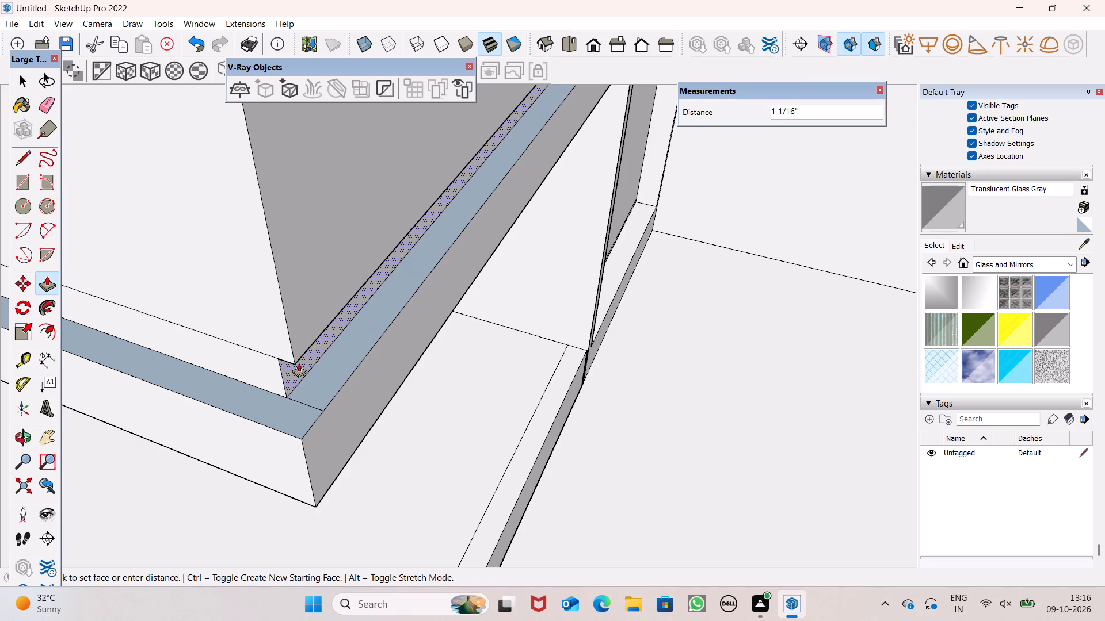
left_click(299, 363)
left_click_drag(314, 309, 275, 358)
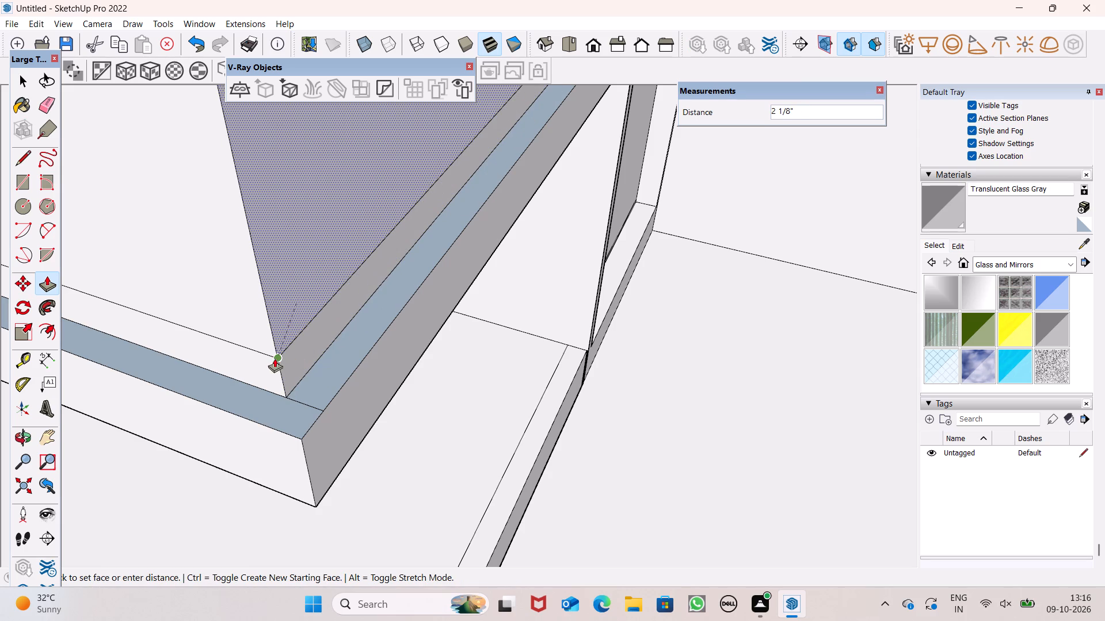
left_click_drag(275, 358, 275, 362)
Push the side leg's inner wall face in about 3 13/16" and bring its base band back flush with it.
scroll(417, 366, "down", 9)
middle_click_drag(435, 393, 695, 415)
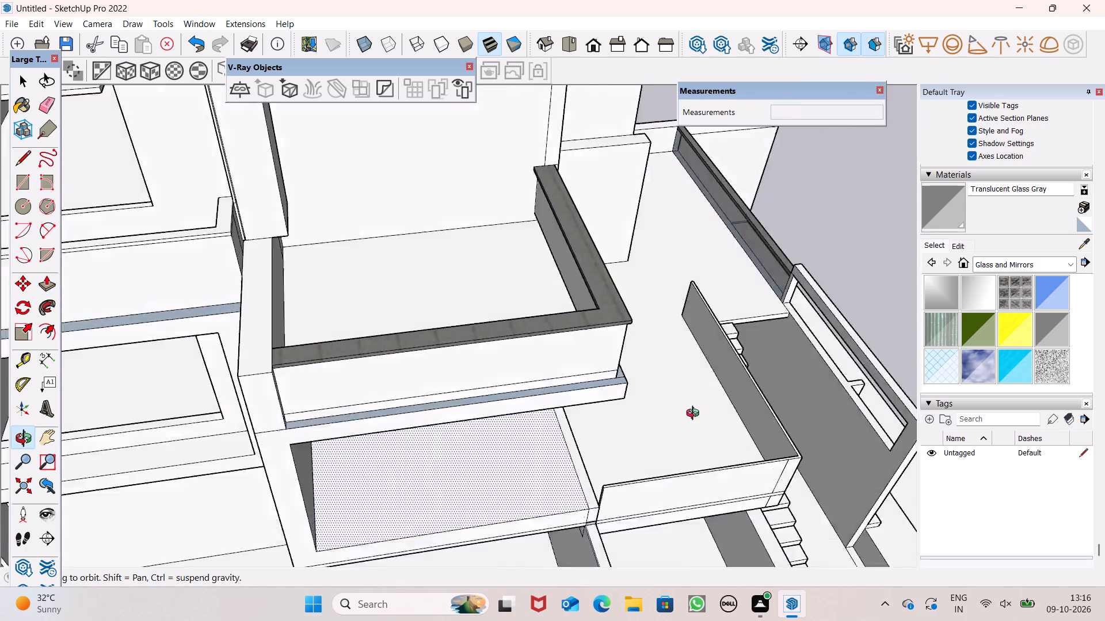
middle_click_drag(695, 415, 811, 410)
scroll(675, 238, "up", 13)
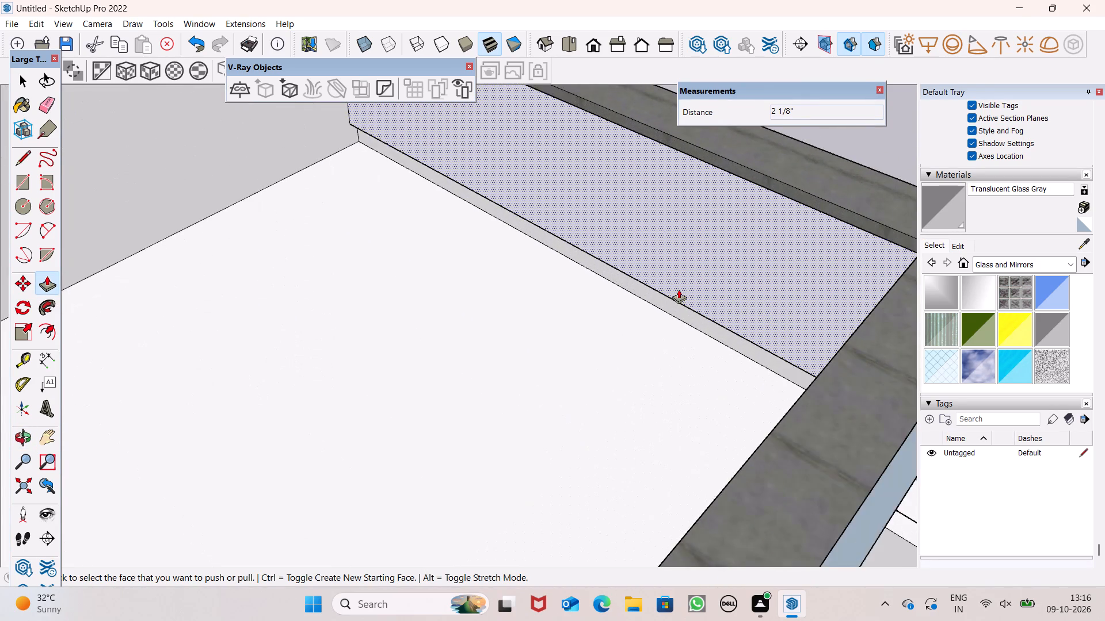
middle_click_drag(679, 292, 737, 325)
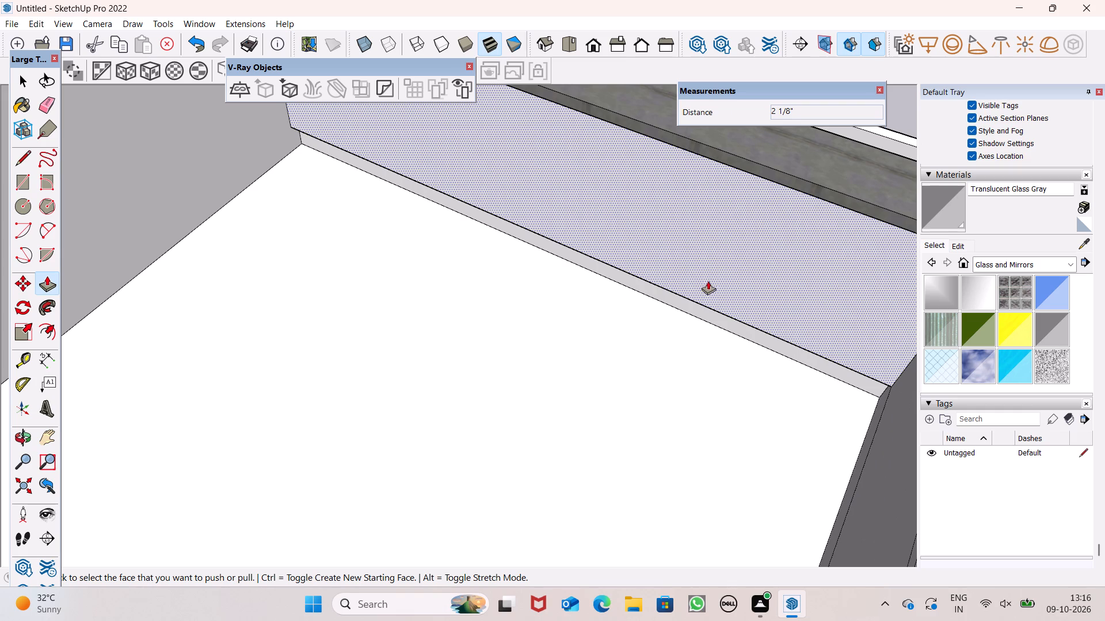
left_click_drag(694, 293, 707, 282)
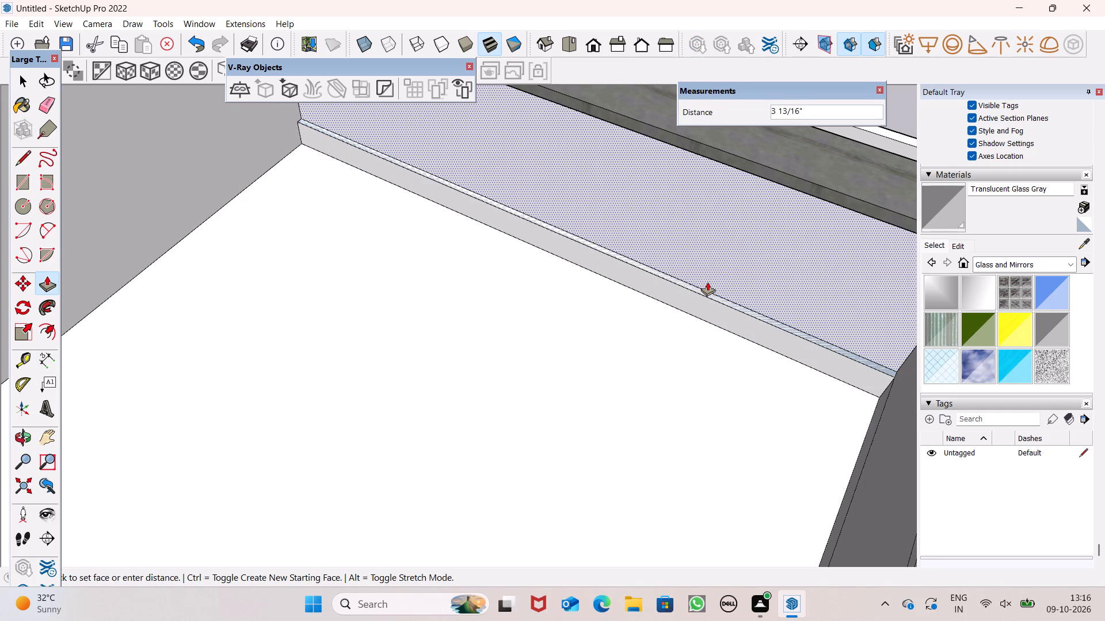
left_click_drag(707, 282, 708, 283)
left_click_drag(676, 302, 687, 294)
left_click(687, 294)
Examine the parapet side leg's inner wall face, base band and coping from several angles.
scroll(642, 285, "down", 3)
scroll(691, 301, "down", 4)
middle_click_drag(500, 343, 178, 289)
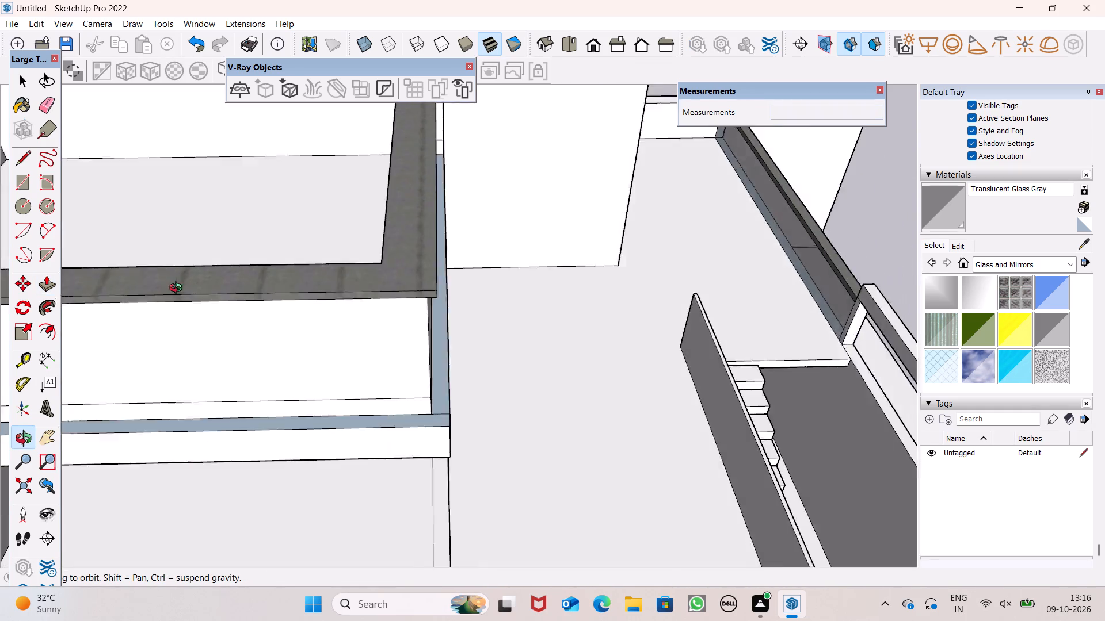
middle_click_drag(178, 289, 40, 256)
middle_click_drag(243, 275, 596, 413)
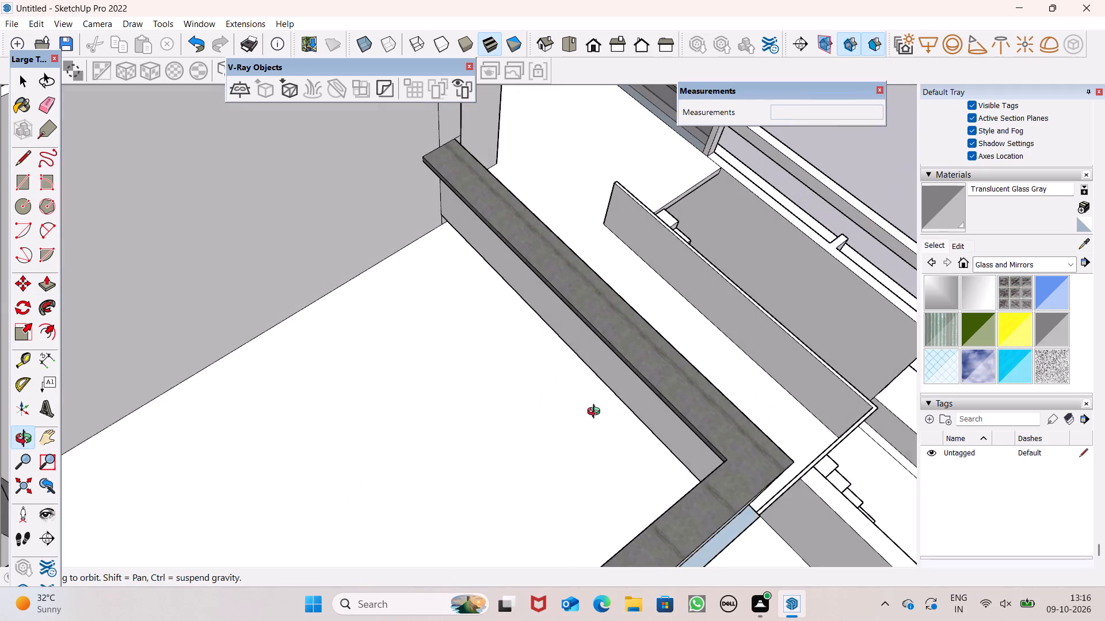
middle_click_drag(596, 413, 603, 408)
scroll(651, 365, "up", 5)
middle_click_drag(696, 395, 728, 310)
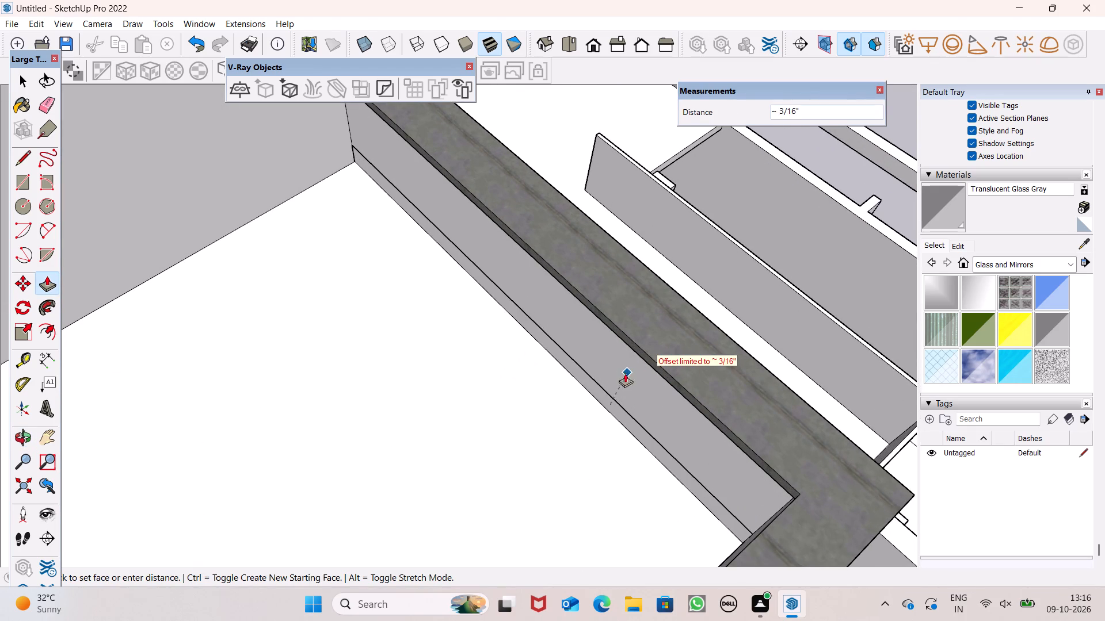
key("space")
scroll(591, 393, "down", 1)
middle_click_drag(662, 411, 520, 353)
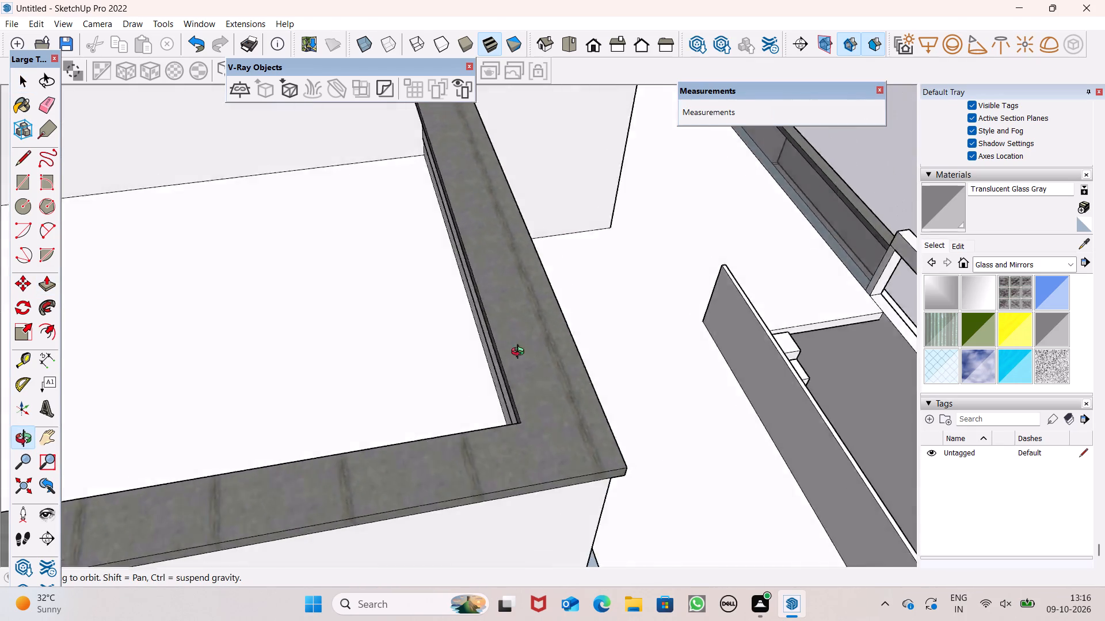
middle_click_drag(520, 353, 661, 311)
scroll(637, 210, "up", 4)
scroll(387, 333, "down", 7)
middle_click_drag(485, 370, 601, 374)
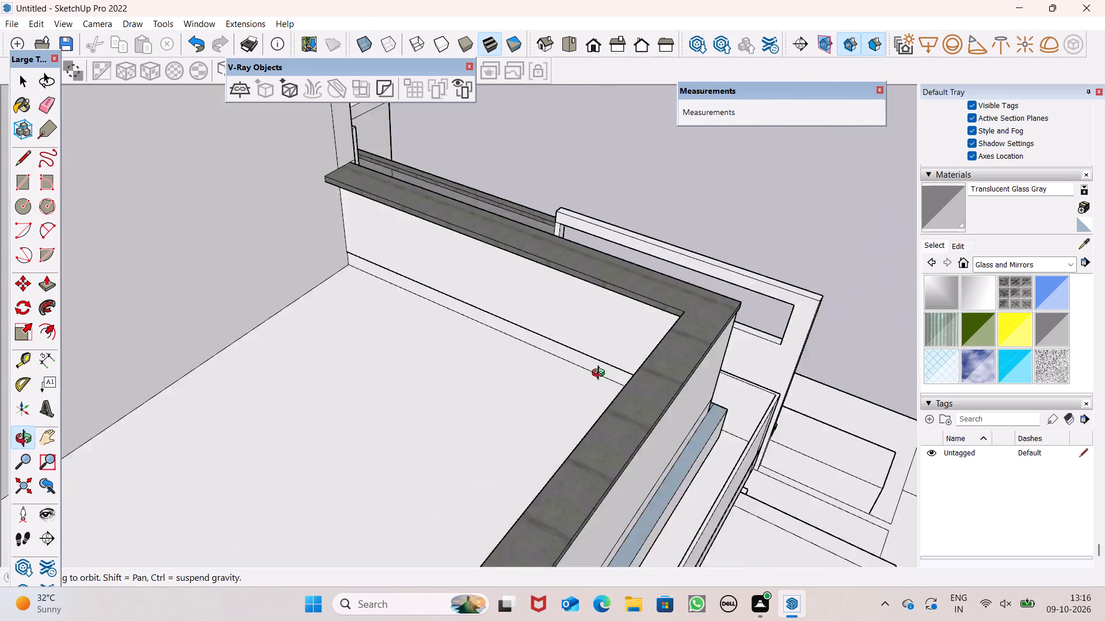
middle_click_drag(601, 374, 726, 330)
scroll(726, 350, "up", 2)
scroll(544, 235, "up", 1)
middle_click_drag(676, 317, 596, 322)
scroll(702, 148, "up", 2)
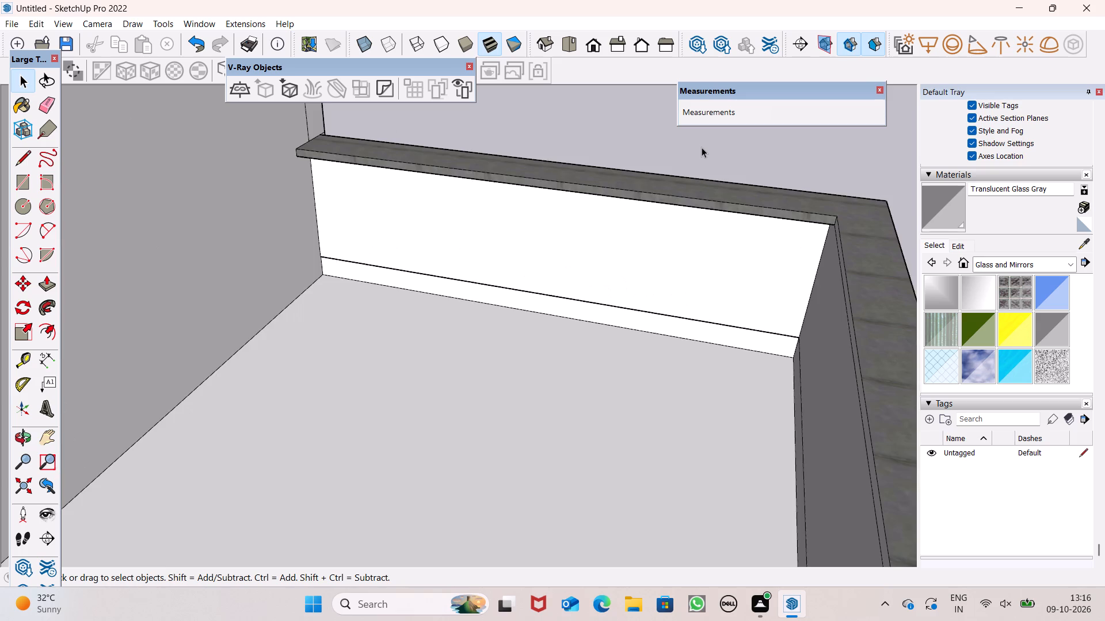
scroll(702, 147, "up", 3)
scroll(654, 169, "down", 2)
Push the inner edge of the side leg's coping back about 6 9/16".
left_click(41, 281)
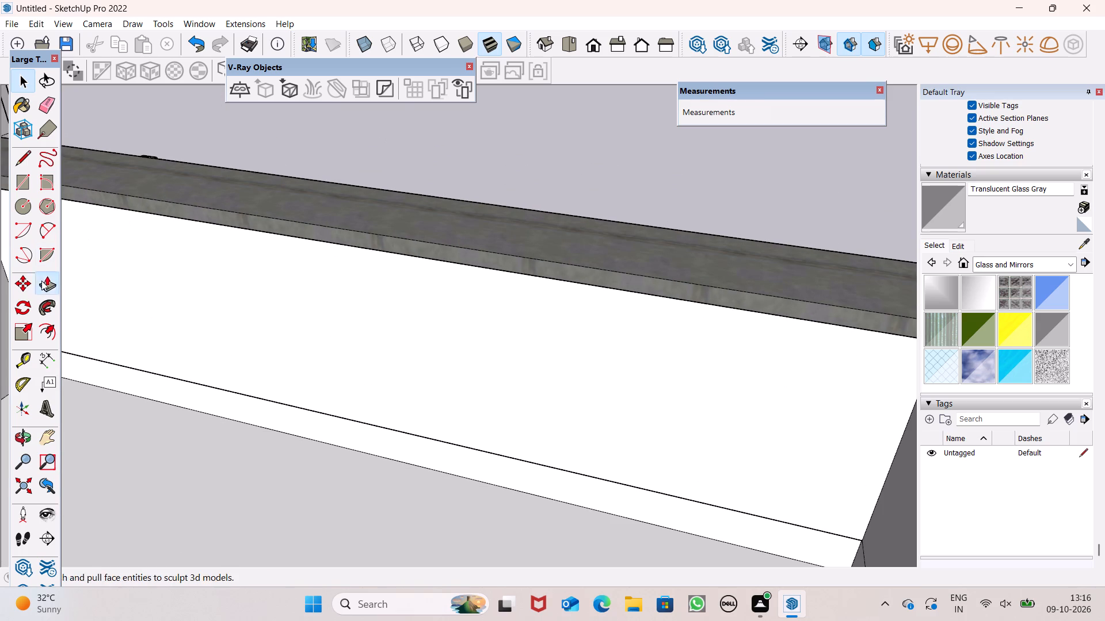
scroll(379, 261, "down", 1)
middle_click_drag(379, 261, 426, 171)
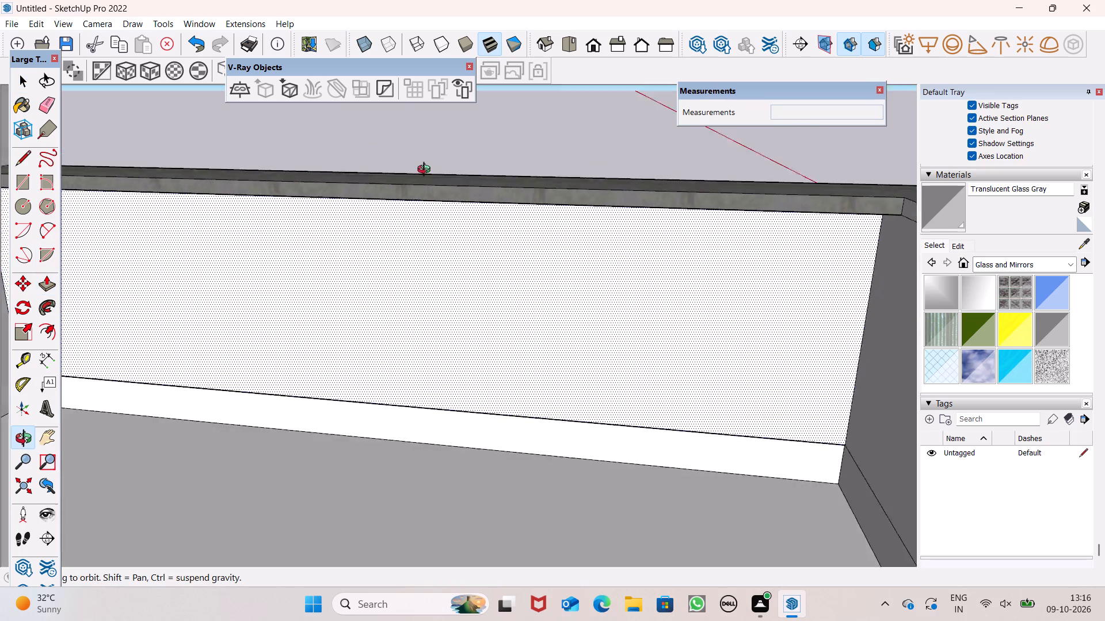
middle_click_drag(426, 171, 462, 91)
scroll(431, 134, "up", 1)
scroll(430, 134, "down", 1)
scroll(429, 135, "up", 3)
left_click_drag(423, 144, 424, 143)
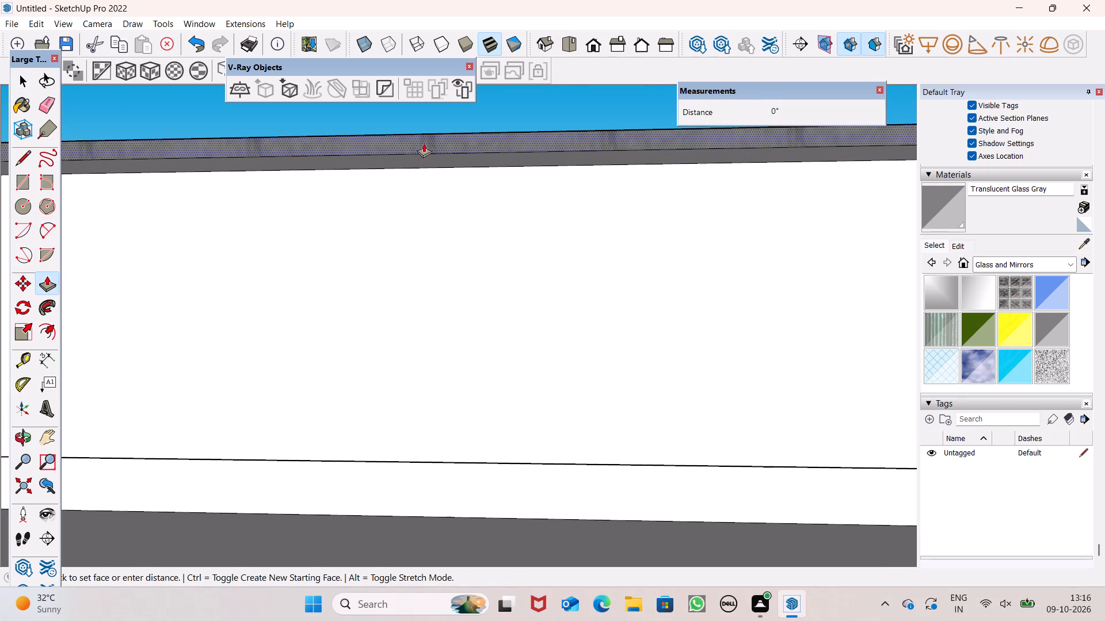
left_click_drag(424, 143, 429, 189)
Examine the side leg's trimmed coping and the rooftop parapet around it.
scroll(384, 267, "down", 5)
middle_click_drag(420, 365, 435, 489)
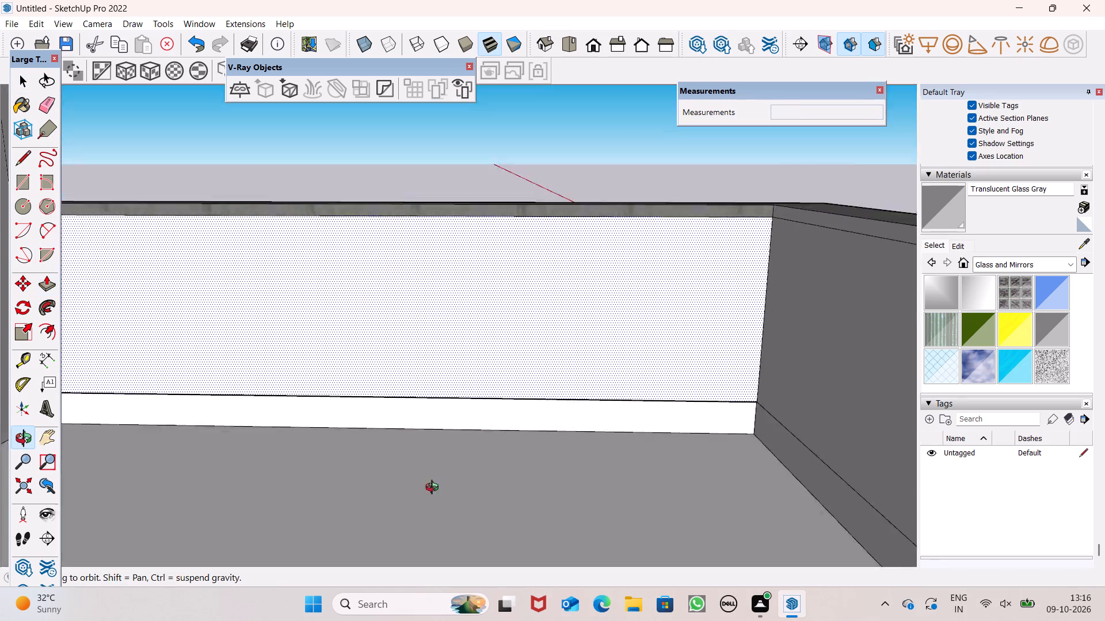
middle_click_drag(435, 489, 437, 562)
scroll(524, 313, "down", 4)
middle_click_drag(596, 385, 725, 413)
scroll(445, 272, "down", 7)
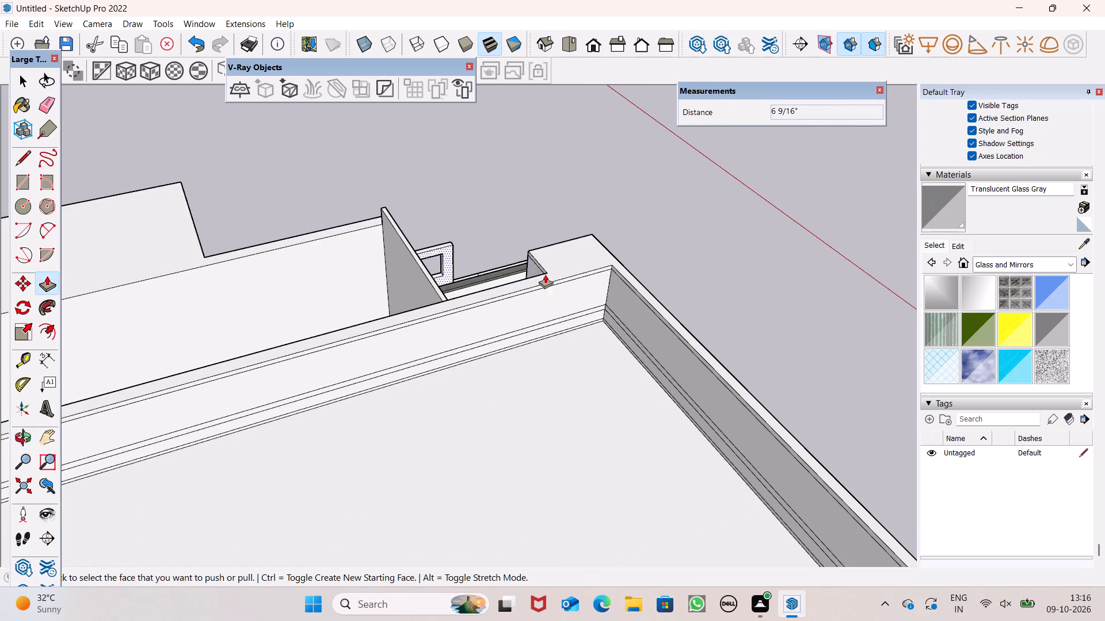
scroll(637, 312, "up", 1)
scroll(634, 329, "down", 10)
scroll(509, 248, "down", 2)
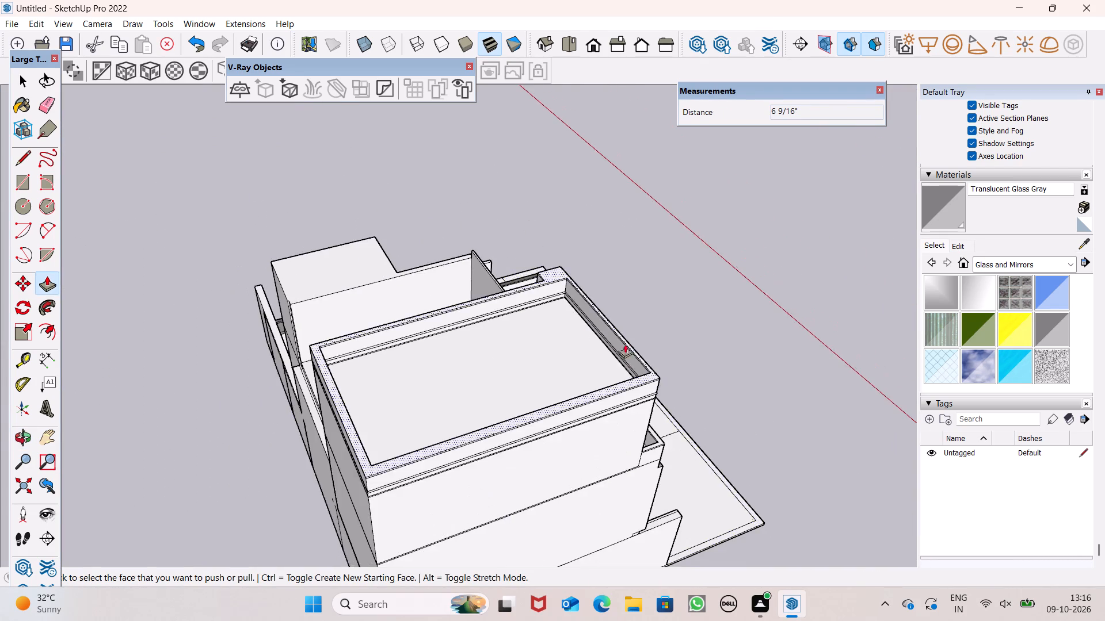
Push the front leg's inner wall face in about 3 15/16" and its base band about 3 1/4", undoing the surplus push.
middle_click_drag(625, 347, 612, 501)
scroll(611, 316, "up", 6)
scroll(509, 325, "up", 4)
middle_click_drag(565, 375, 567, 377)
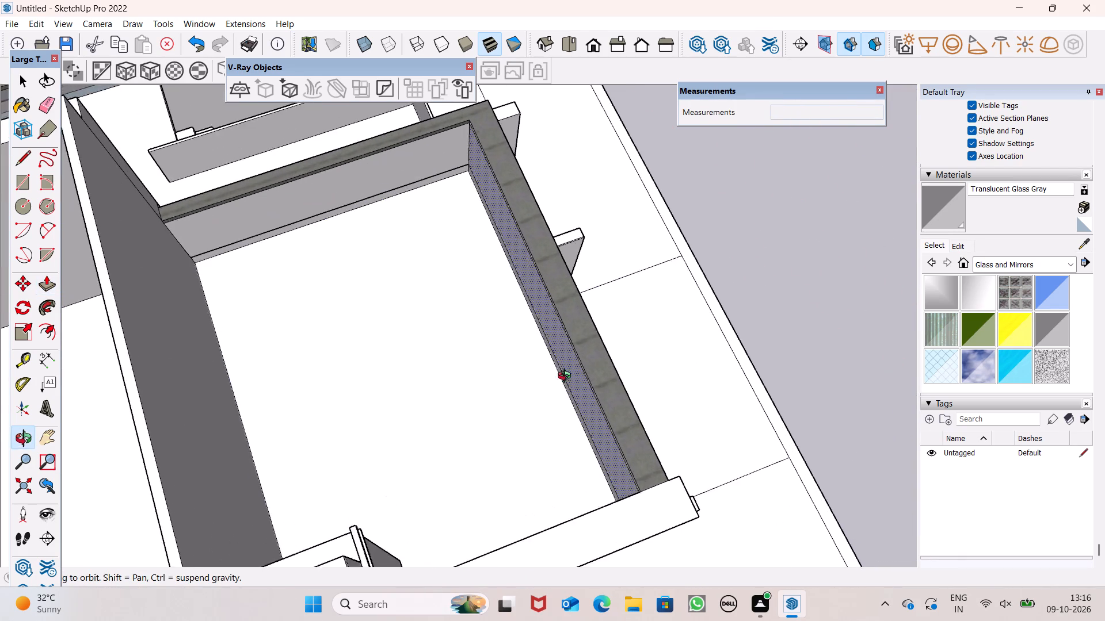
middle_click_drag(567, 377, 656, 310)
middle_click_drag(391, 218, 586, 227)
scroll(512, 150, "up", 6)
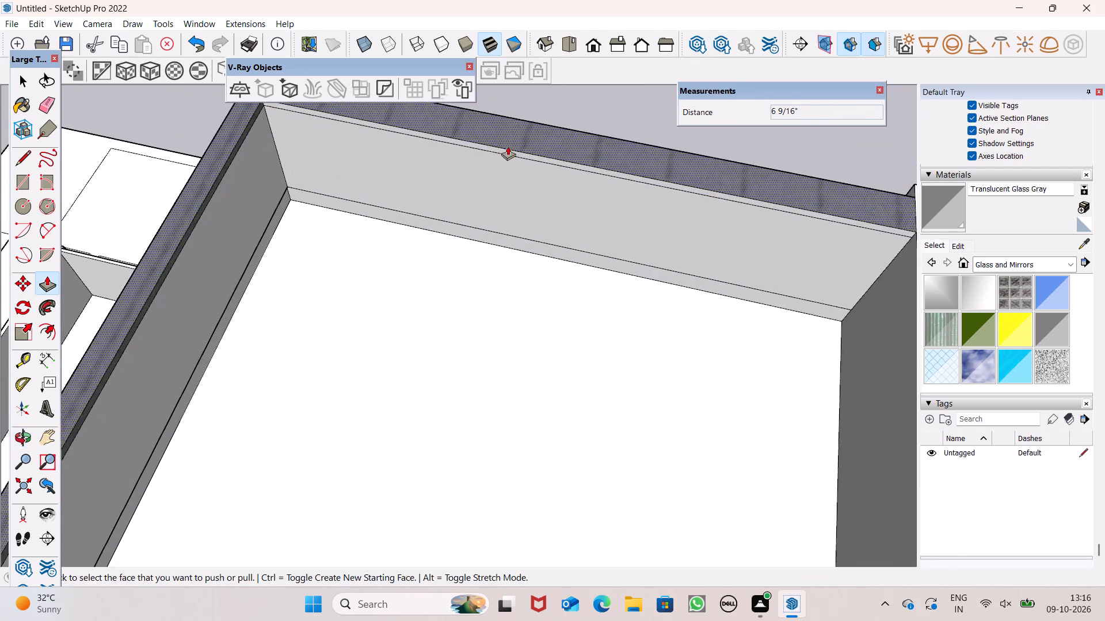
triple_click(462, 176)
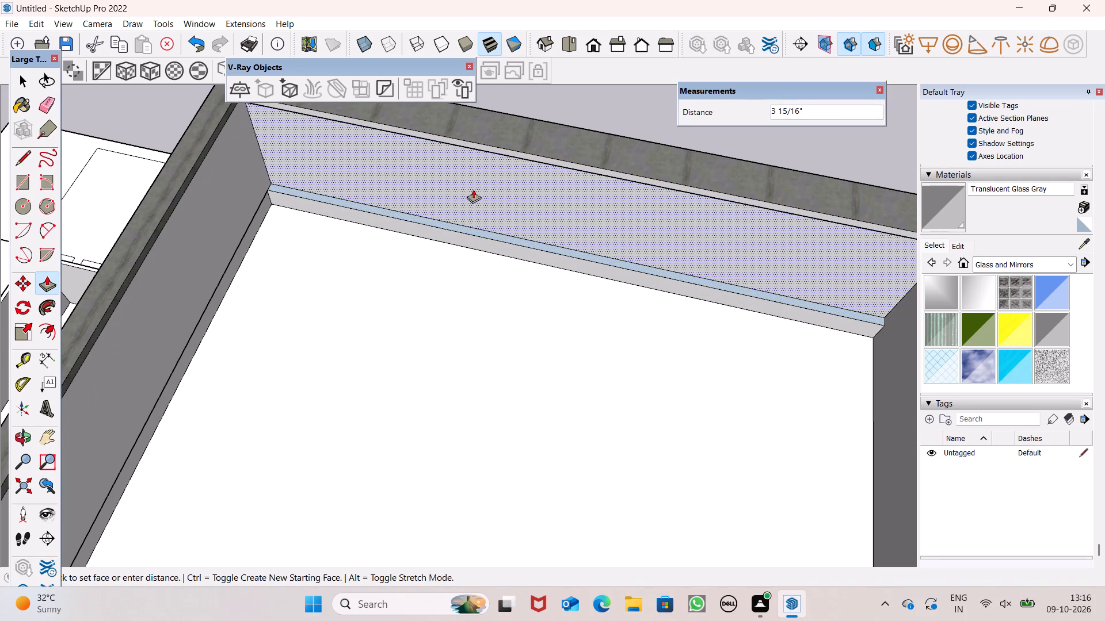
left_click(473, 188)
left_click_drag(446, 235, 463, 224)
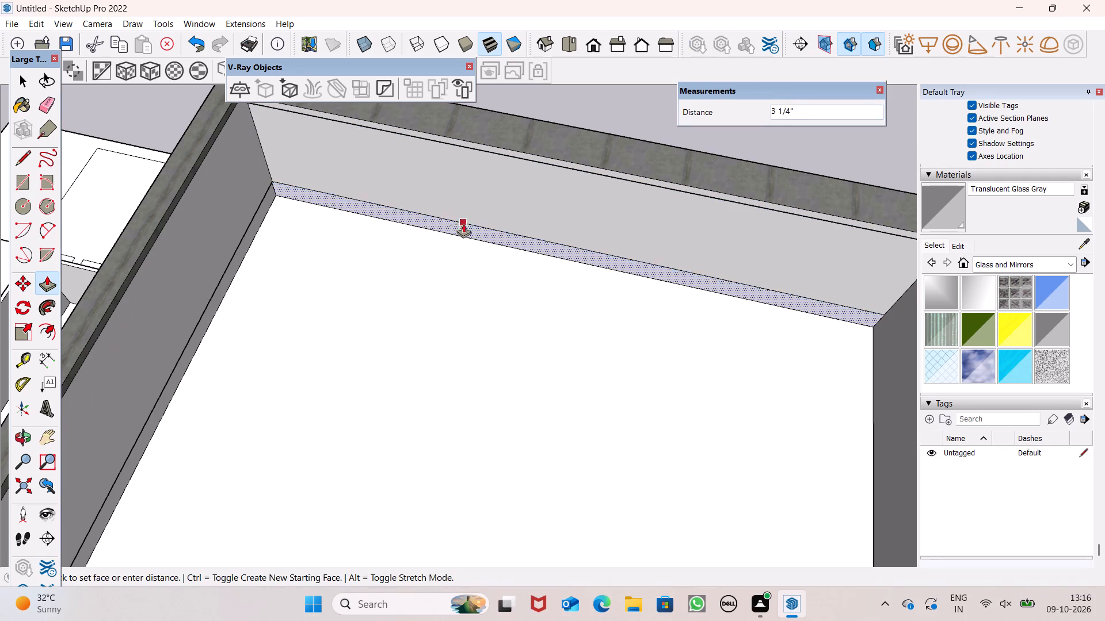
left_click_drag(463, 224, 463, 224)
left_click(464, 222)
left_click(467, 218)
key("ctrl+z")
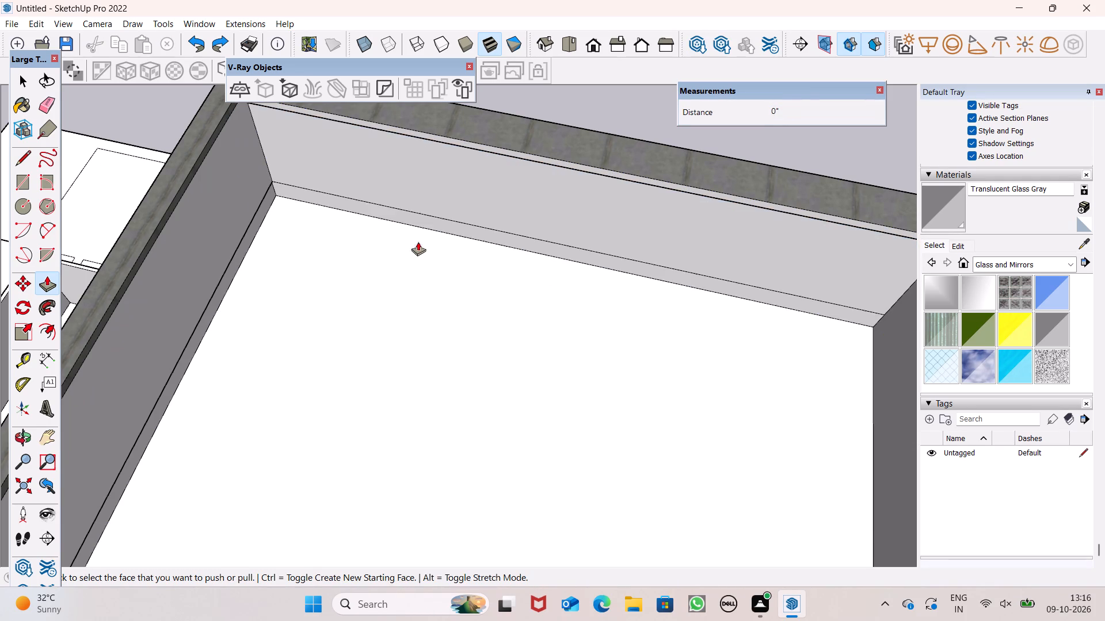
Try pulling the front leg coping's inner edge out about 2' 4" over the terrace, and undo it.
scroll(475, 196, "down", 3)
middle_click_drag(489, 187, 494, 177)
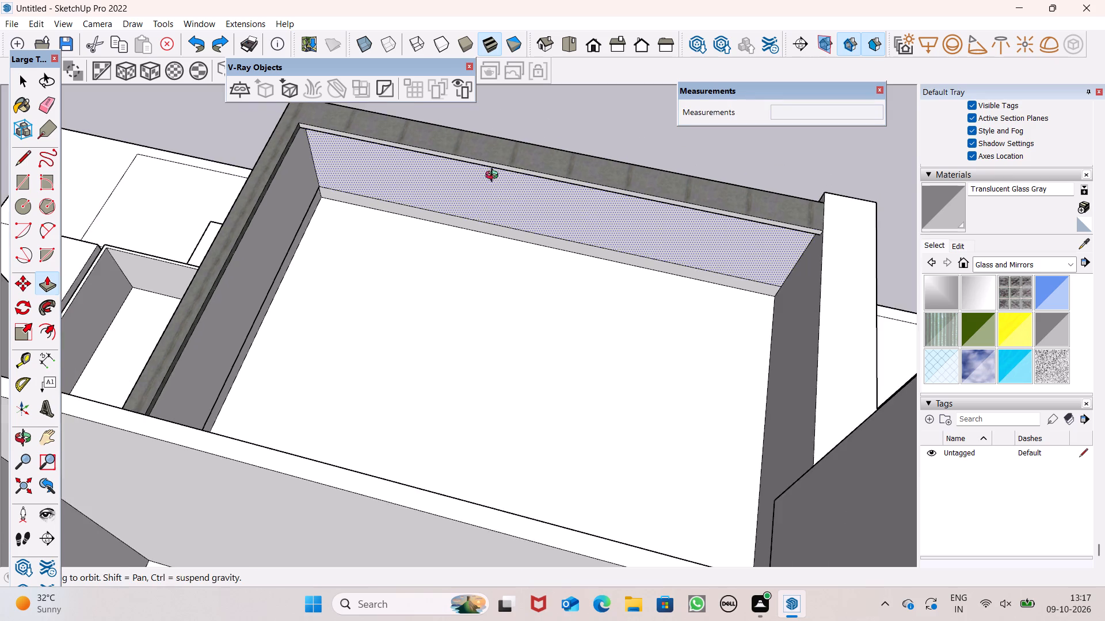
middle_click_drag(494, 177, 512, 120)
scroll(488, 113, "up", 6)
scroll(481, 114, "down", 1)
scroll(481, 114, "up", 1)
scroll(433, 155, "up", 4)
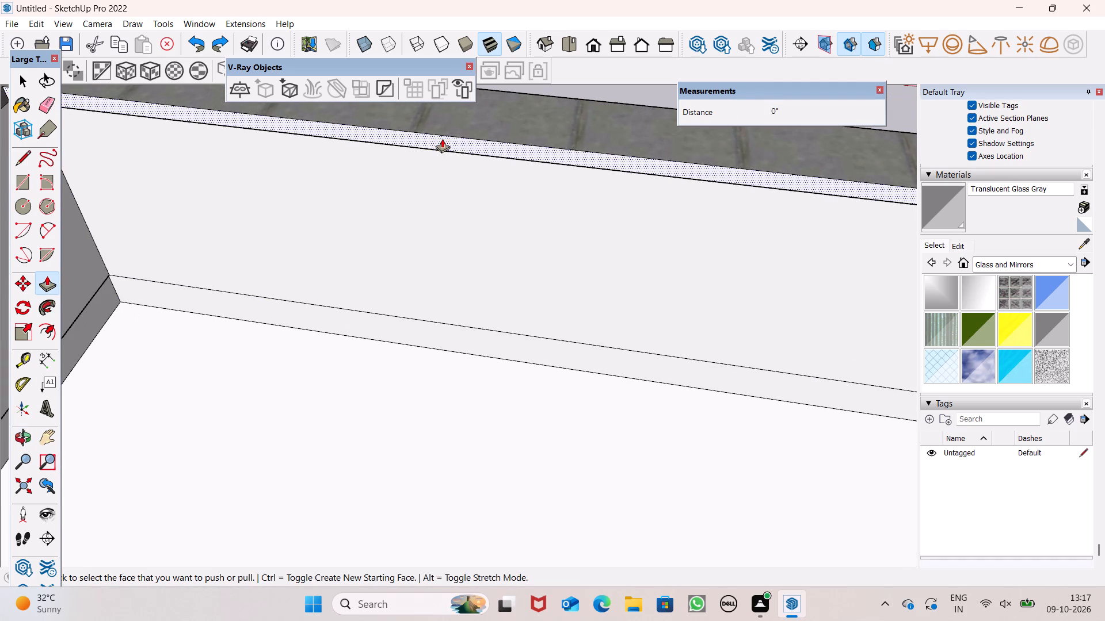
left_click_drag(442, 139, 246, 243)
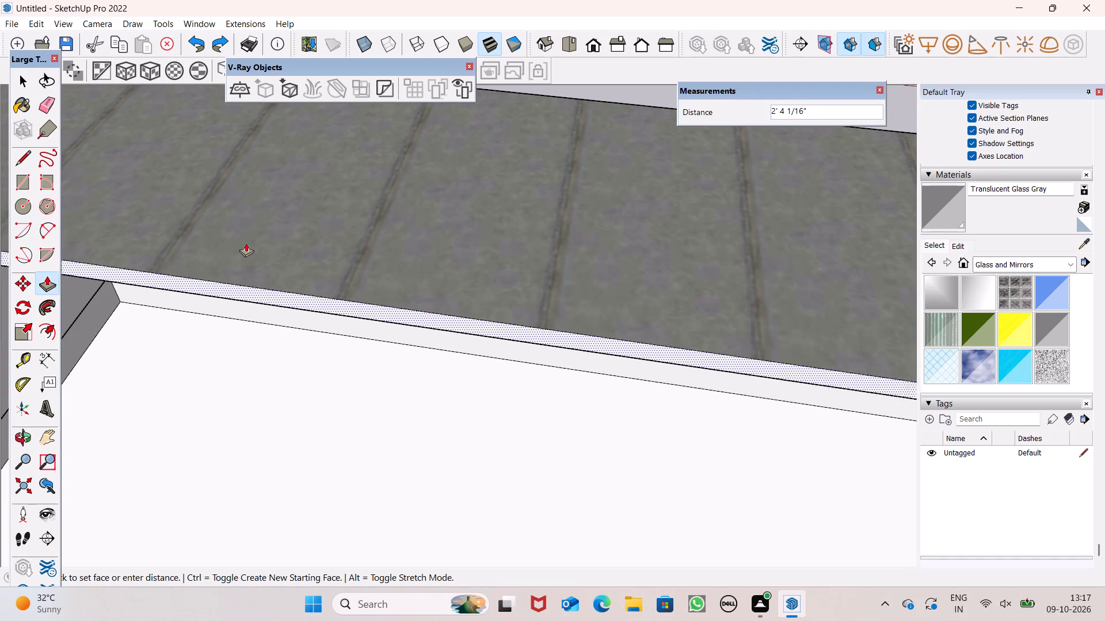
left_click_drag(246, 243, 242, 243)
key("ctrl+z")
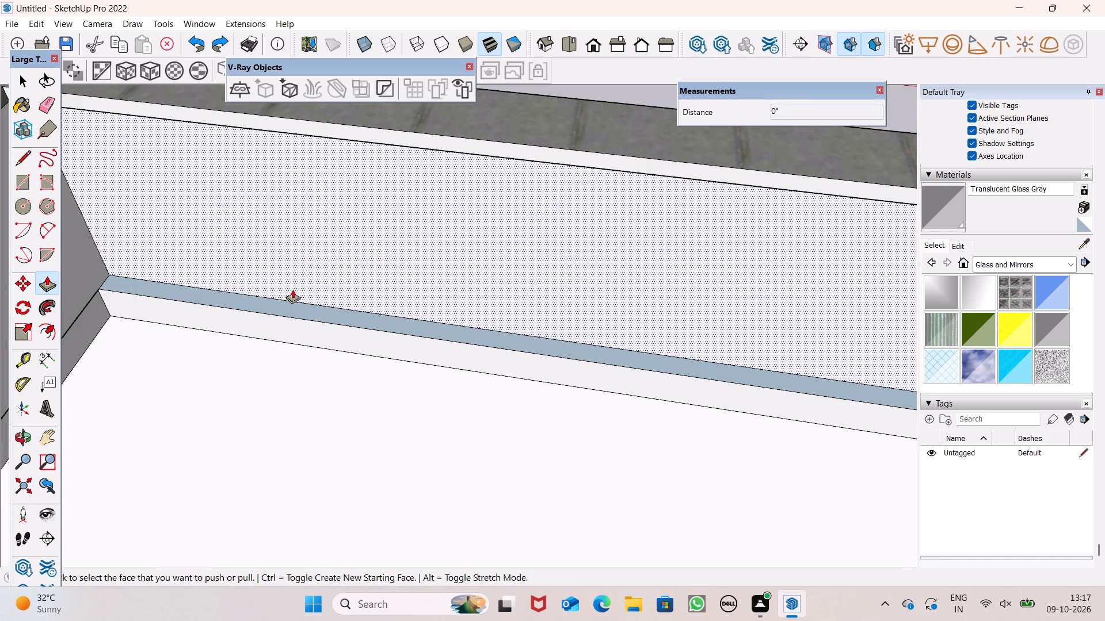
Push the front leg's base band back flush with its inner wall face.
left_click_drag(289, 323, 323, 282)
Push the inner edge of the front leg's coping back about 3 1/4".
left_click_drag(365, 139, 365, 147)
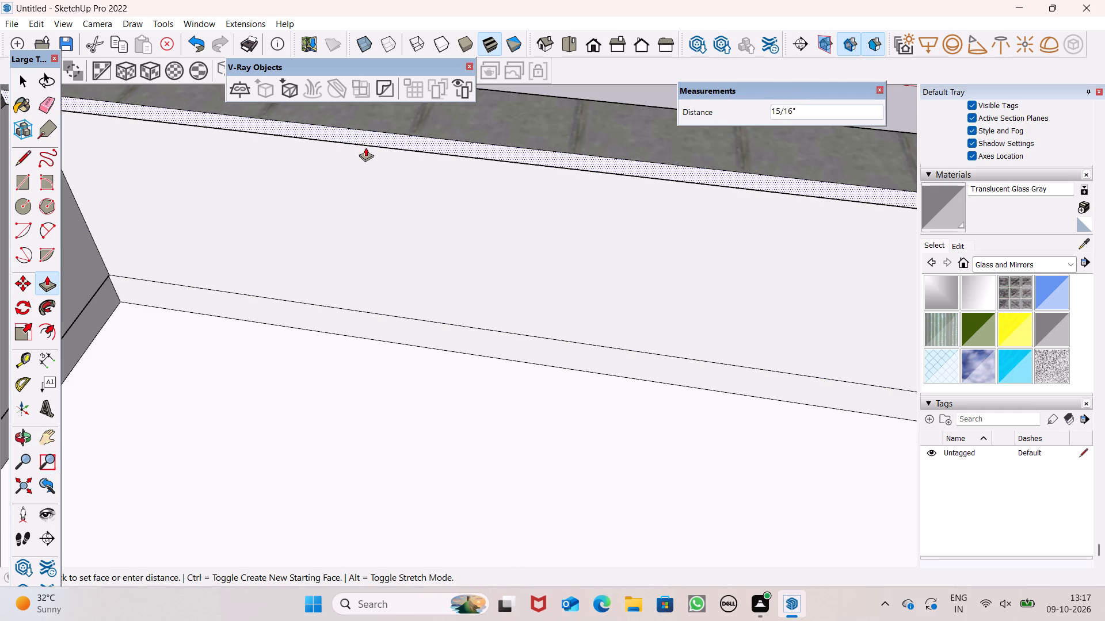
left_click_drag(365, 147, 787, 271)
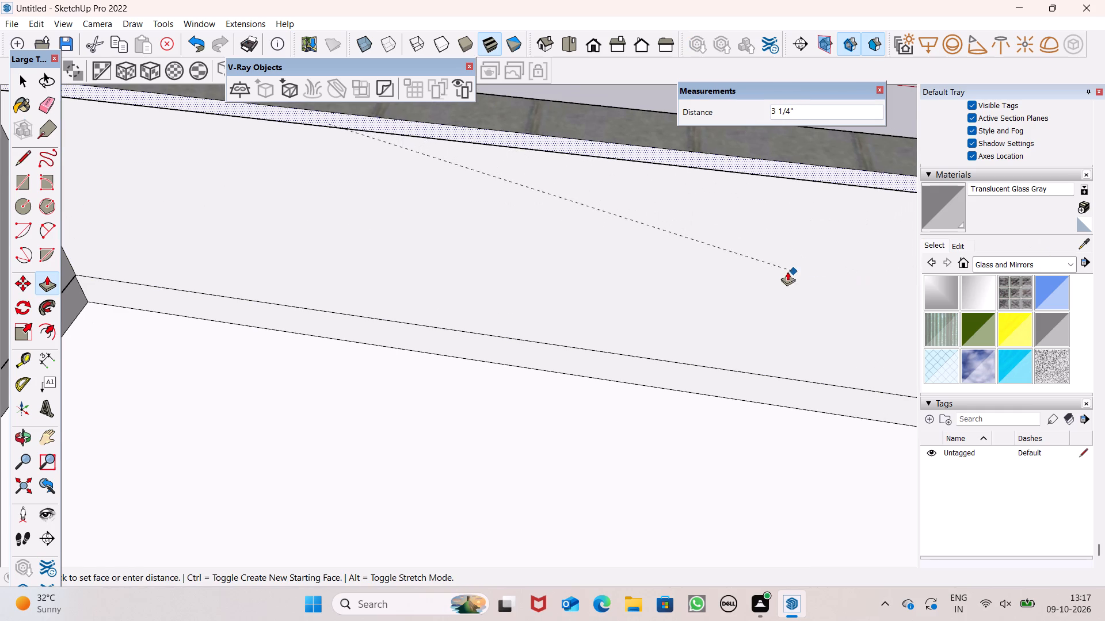
left_click_drag(787, 271, 784, 269)
Paint the front leg's outer wall face with Translucent Glass Gray.
scroll(646, 273, "down", 3)
middle_click_drag(699, 296, 219, 321)
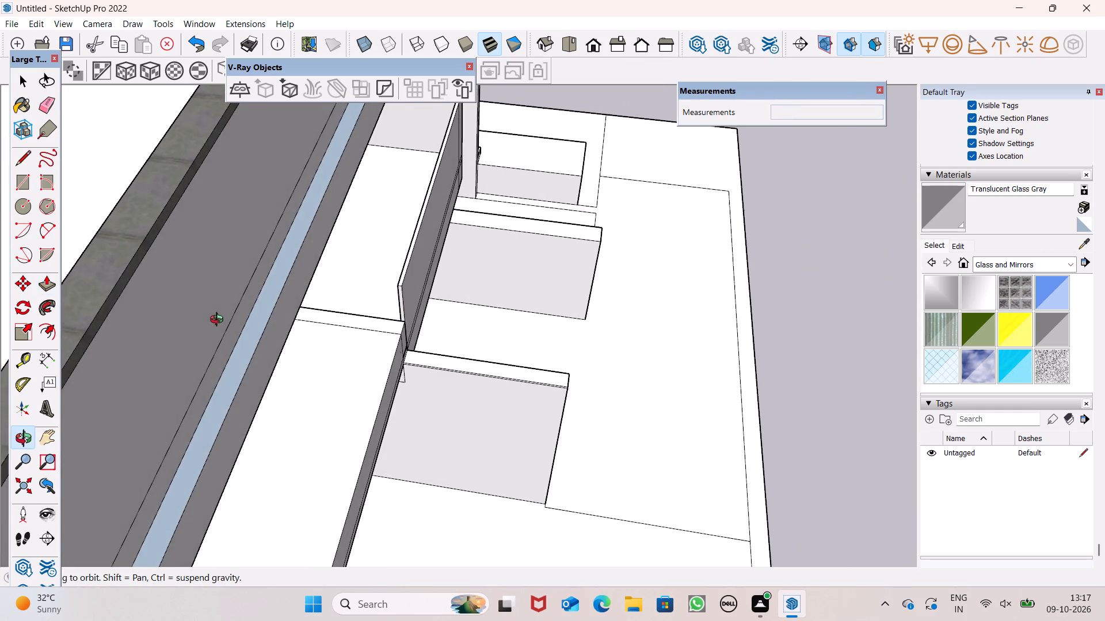
middle_click_drag(219, 321, 220, 321)
scroll(489, 289, "down", 8)
middle_click_drag(543, 348, 440, 291)
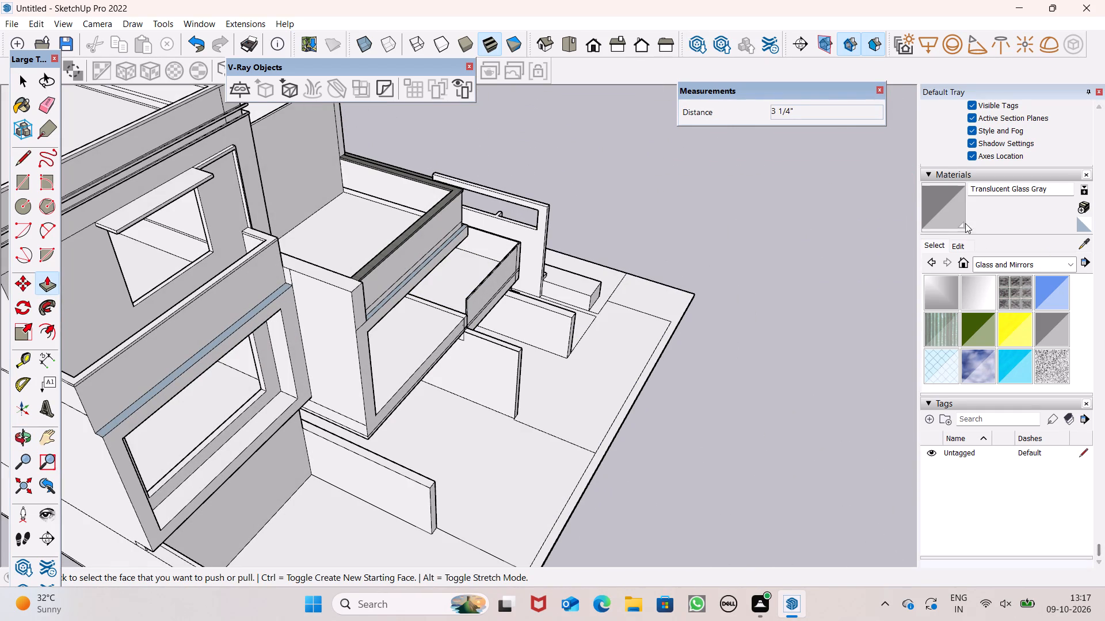
left_click(951, 211)
scroll(494, 225, "up", 7)
left_click(392, 258)
middle_click_drag(394, 268, 461, 289)
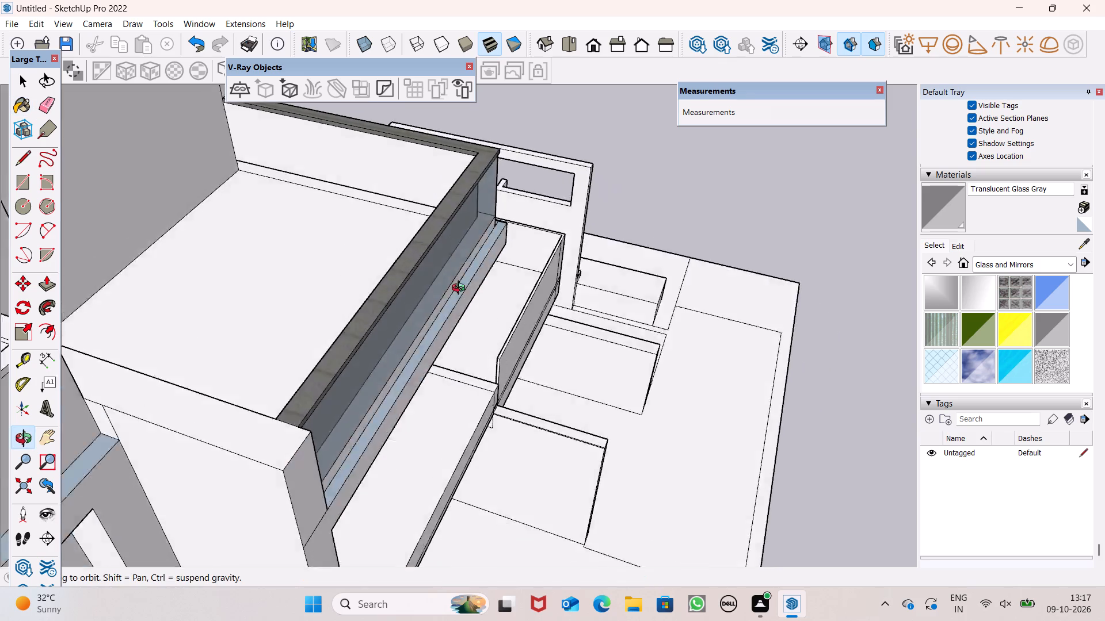
middle_click_drag(461, 289, 710, 261)
scroll(707, 249, "up", 1)
middle_click_drag(692, 278, 97, 325)
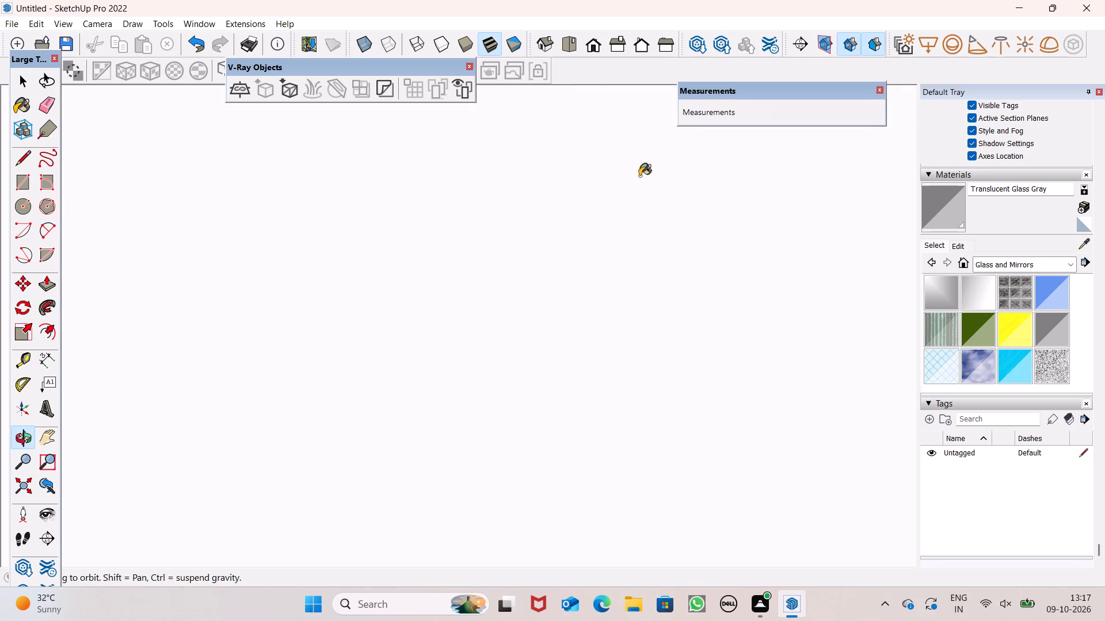
Paint the outer and inner wall faces of the terrace parapet's side leg with Translucent Glass Gray.
left_click(596, 44)
scroll(661, 244, "down", 12)
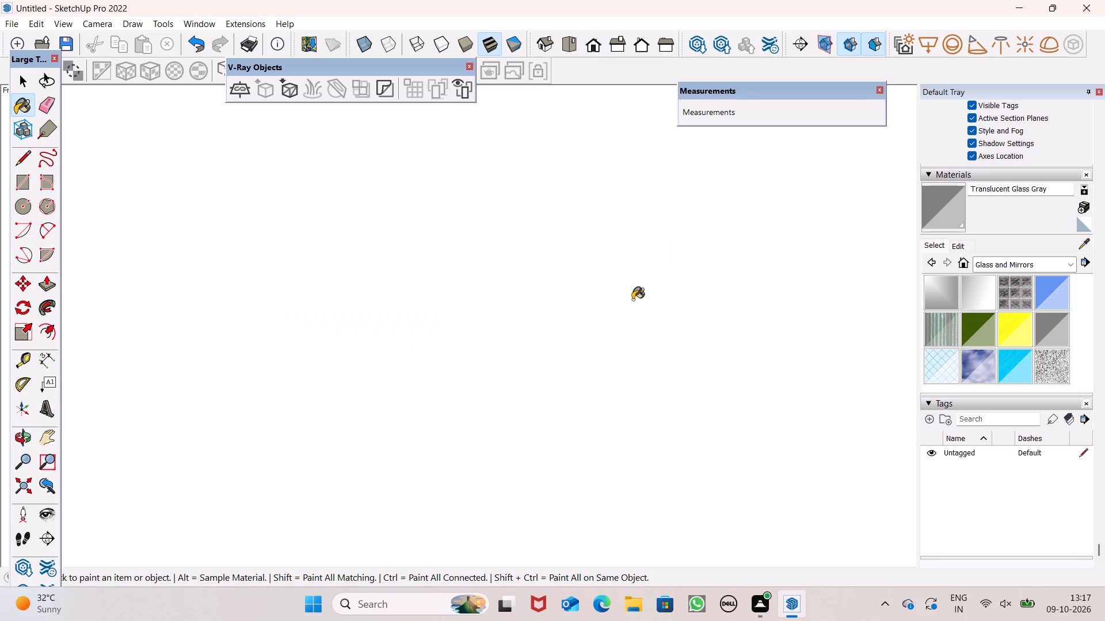
scroll(506, 172, "down", 3)
left_click_drag(583, 36, 570, 41)
left_click(565, 43)
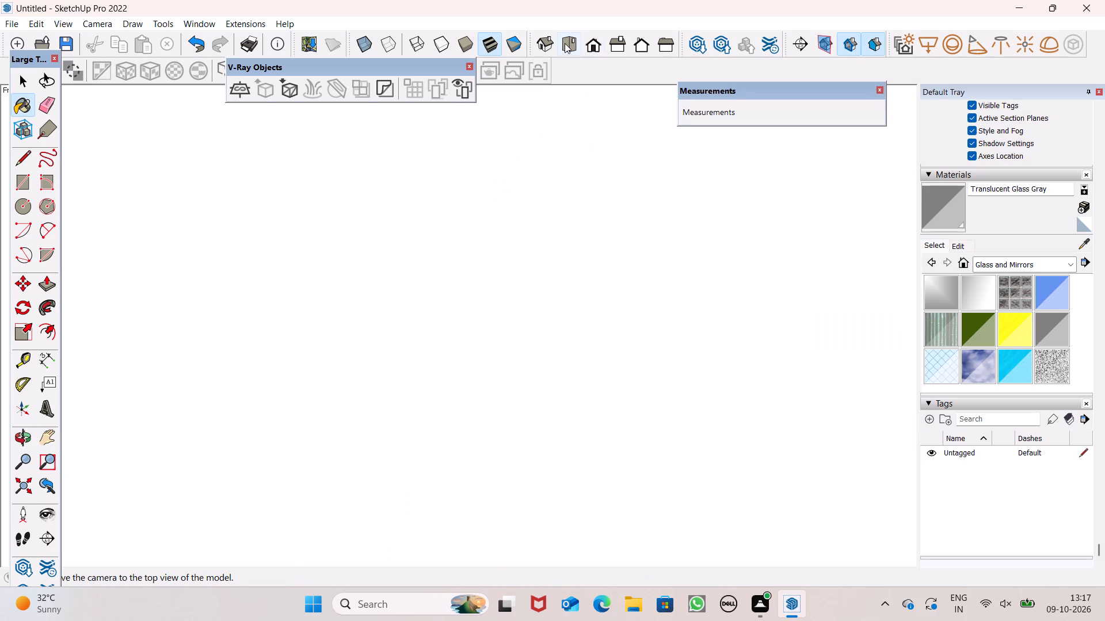
scroll(595, 193, "down", 20)
scroll(595, 193, "down", 2)
scroll(520, 275, "up", 1)
scroll(520, 275, "down", 6)
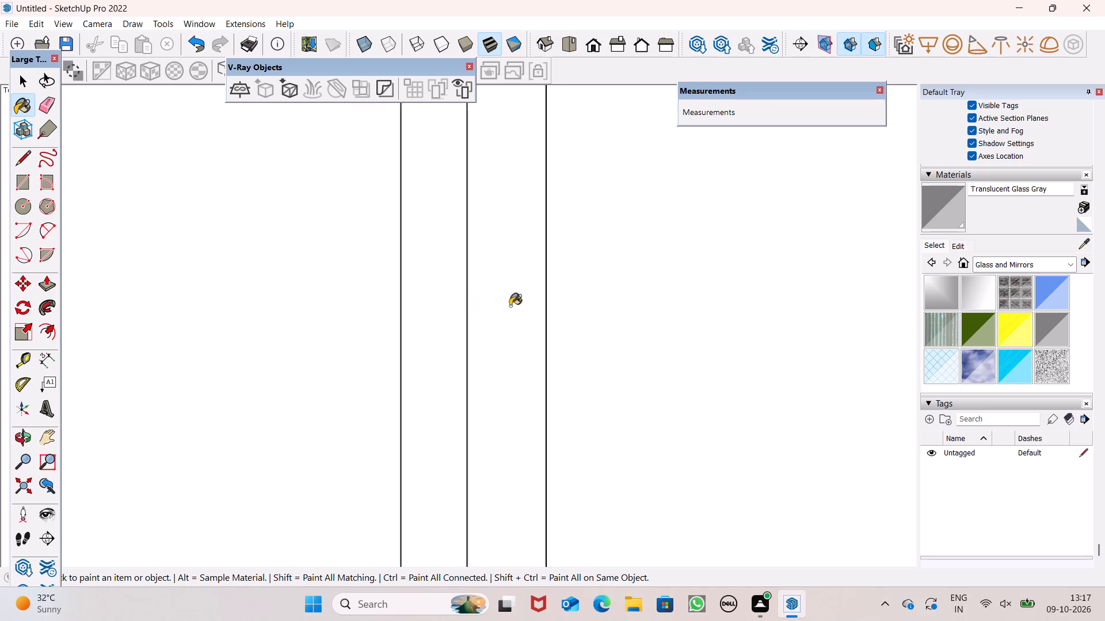
scroll(510, 306, "down", 12)
scroll(555, 326, "down", 4)
middle_click_drag(605, 287, 558, 94)
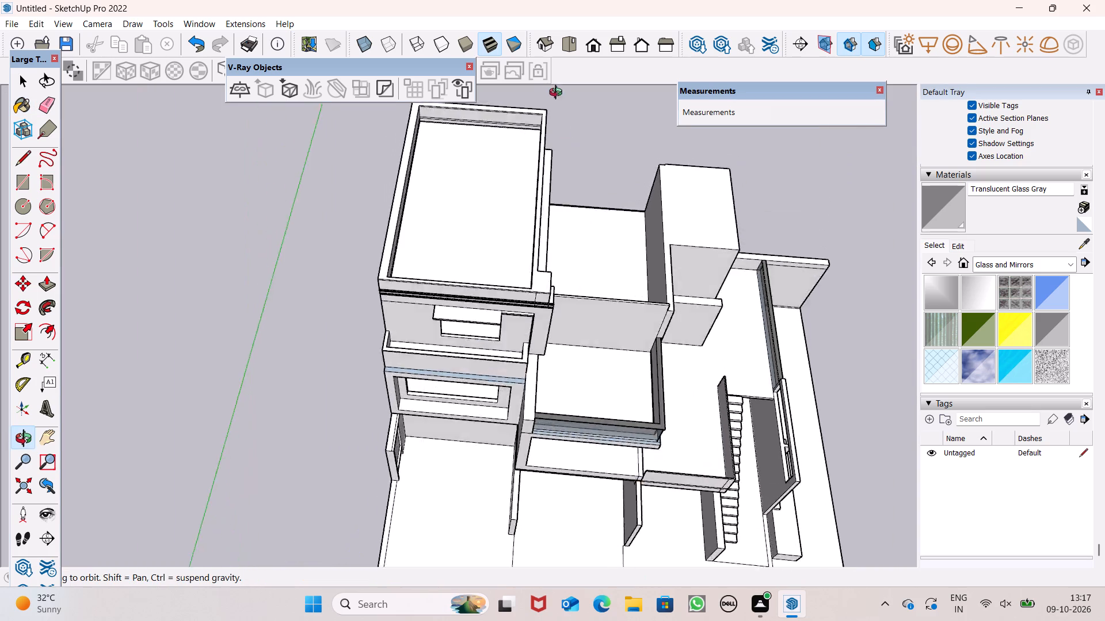
middle_click_drag(558, 94, 628, 0)
scroll(612, 0, "up", 1)
middle_click_drag(763, 392, 550, 201)
scroll(548, 253, "up", 6)
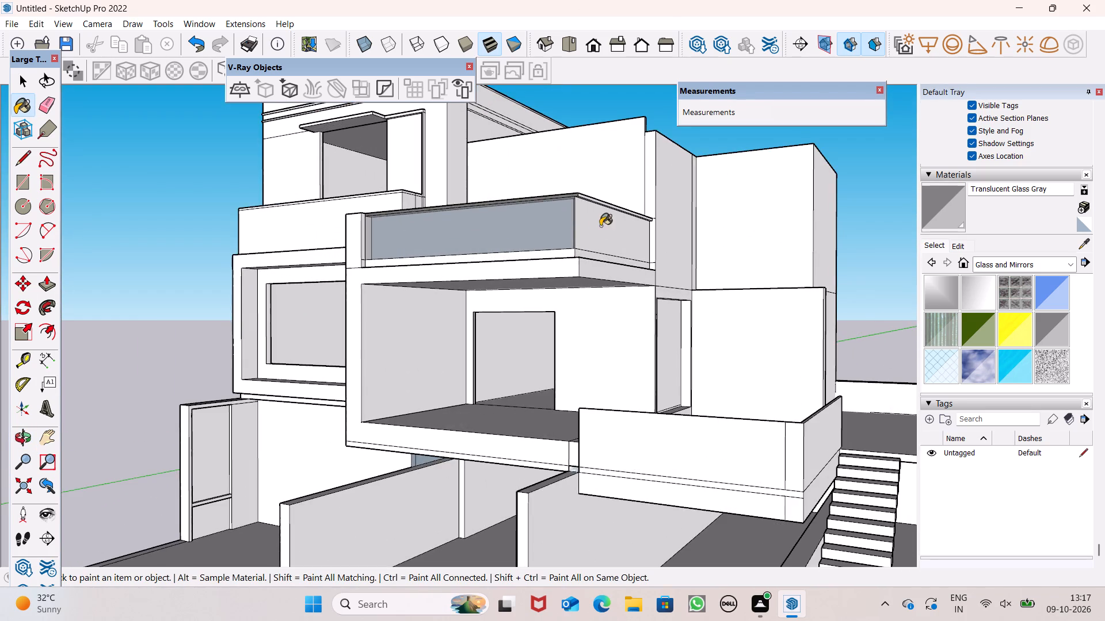
left_click(600, 226)
scroll(593, 229, "up", 1)
middle_click_drag(593, 229, 792, 480)
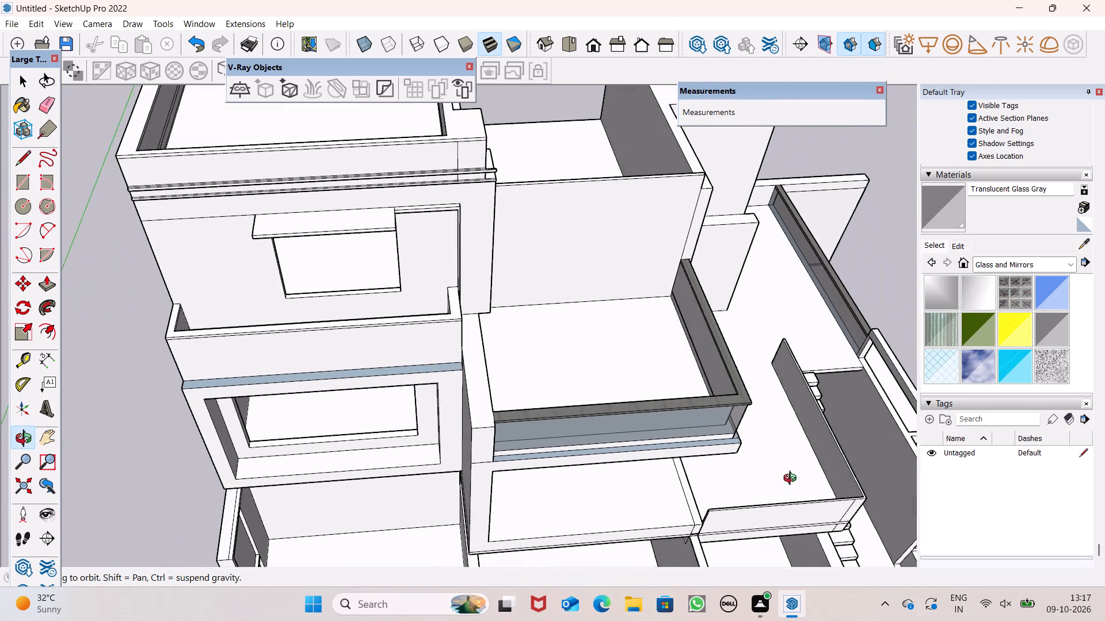
middle_click_drag(792, 480, 820, 469)
scroll(737, 359, "up", 6)
left_click(729, 354)
Paint the remaining exposed edge faces of the upper terrace's parapet coping with Metal Seamed.
middle_click_drag(795, 391, 697, 275)
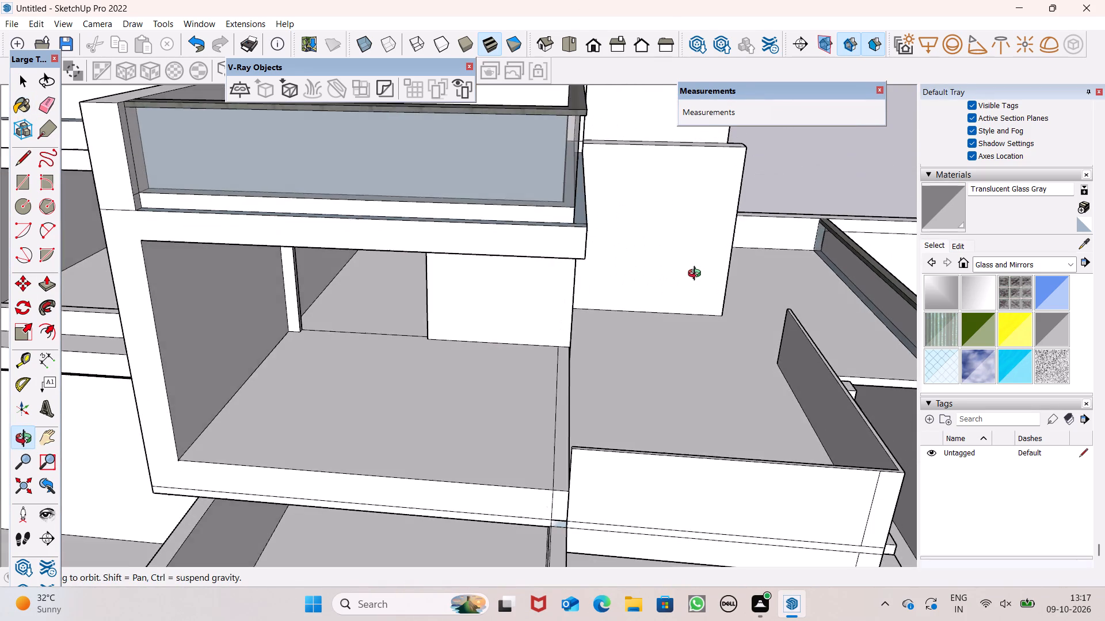
middle_click_drag(697, 275, 524, 319)
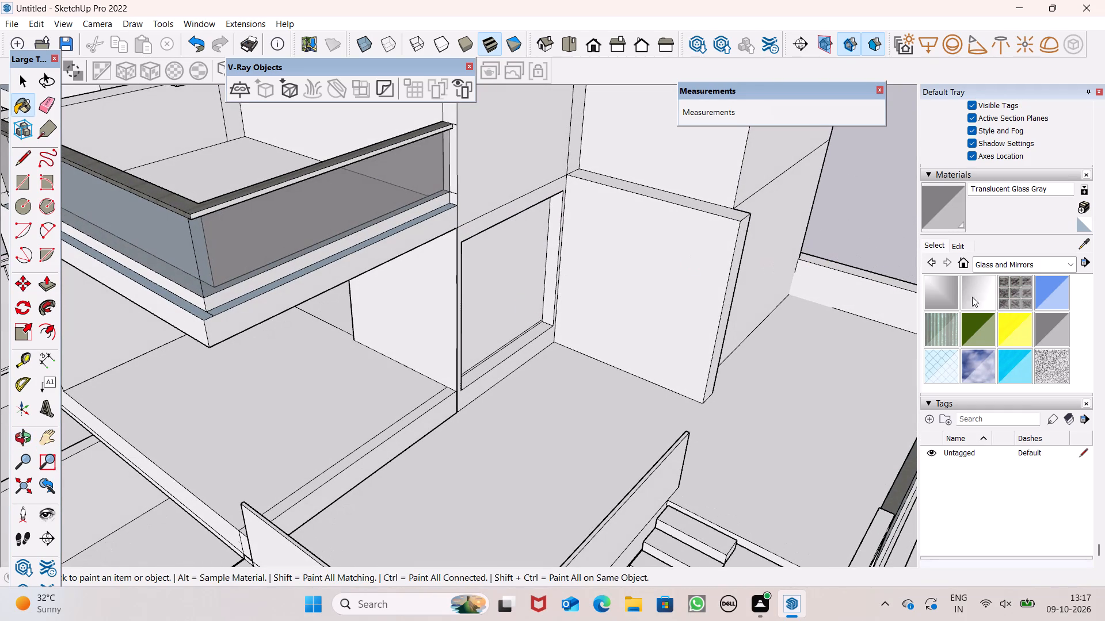
left_click(1068, 266)
left_click(1042, 355)
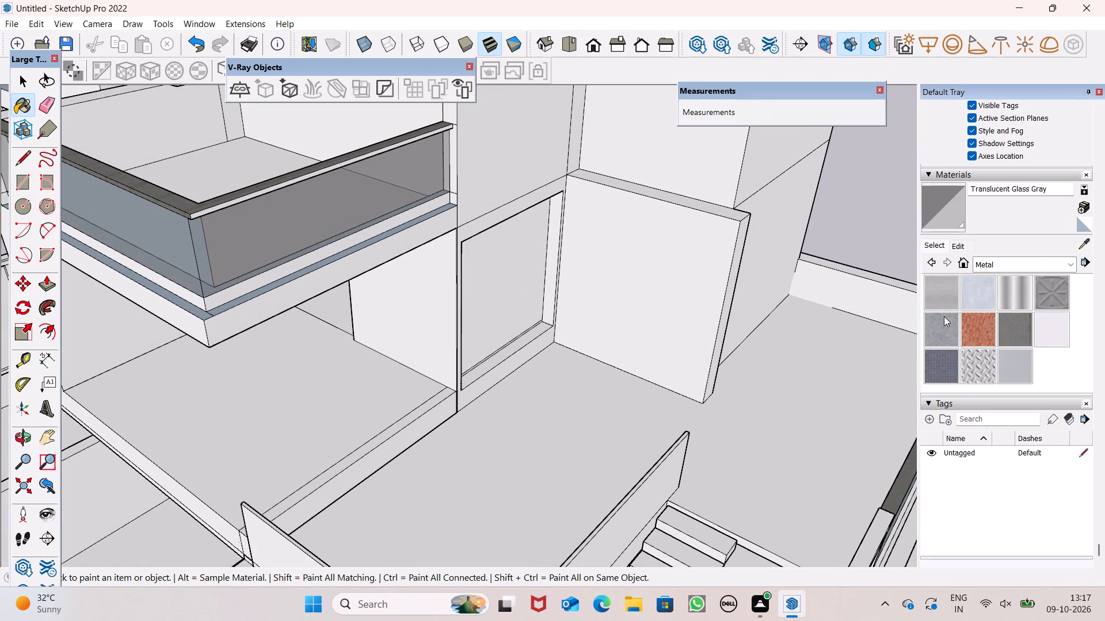
left_click(1011, 323)
scroll(252, 171, "up", 8)
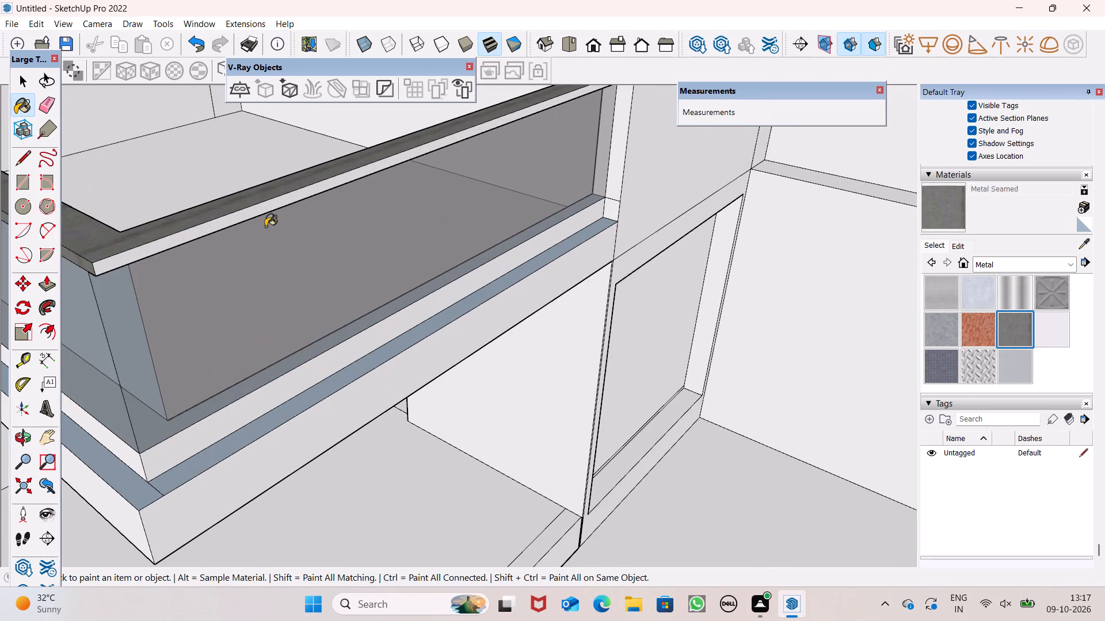
scroll(257, 225, "up", 4)
left_click(248, 206)
scroll(348, 214, "down", 5)
middle_click_drag(360, 250, 775, 315)
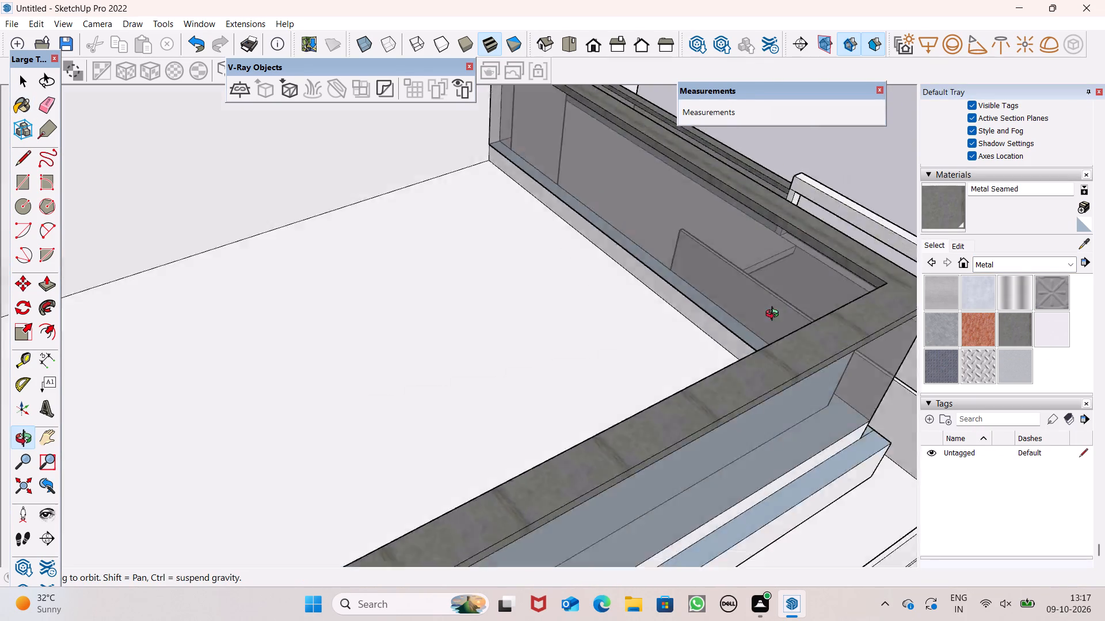
middle_click_drag(775, 315, 995, 306)
scroll(925, 138, "up", 6)
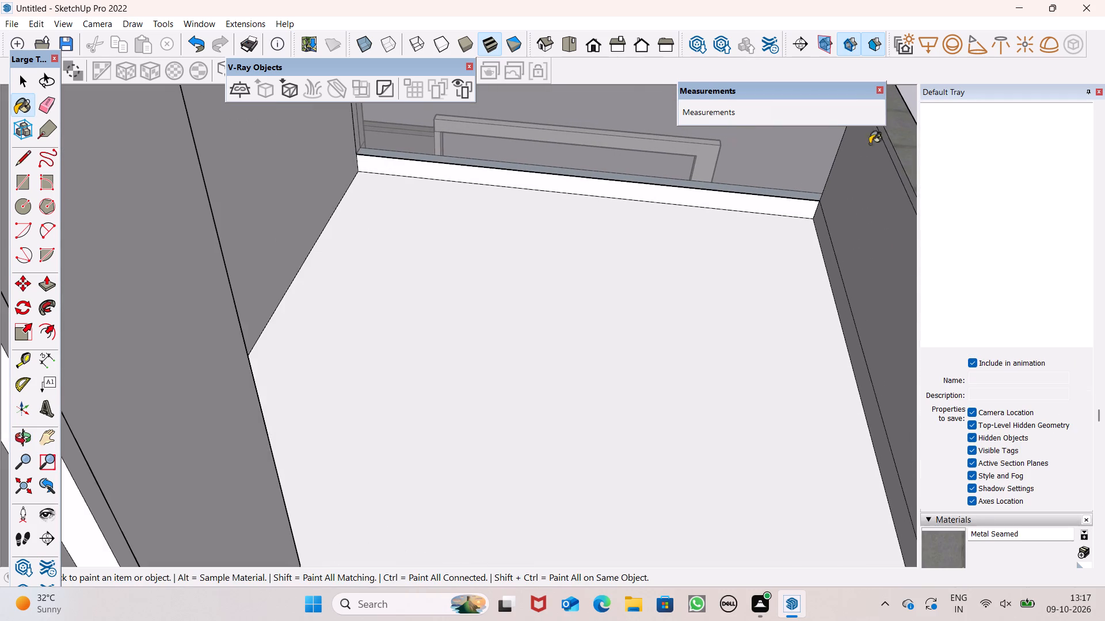
scroll(888, 145, "up", 12)
left_click(884, 152)
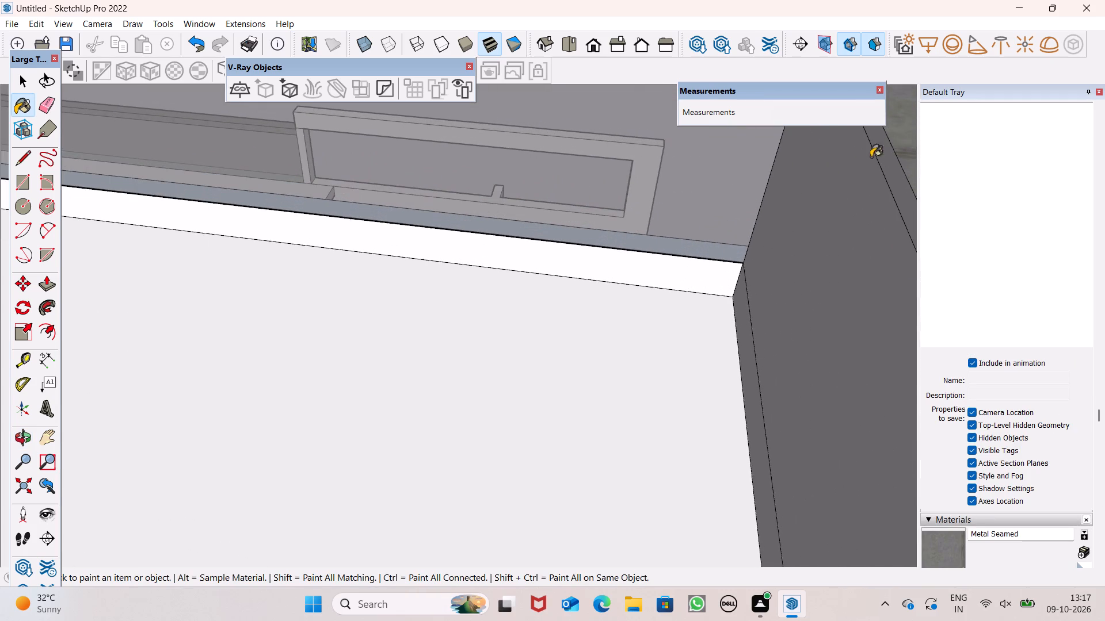
Paint the top faces of the slab ledge along both legs of the glass parapet with Color M05.
scroll(664, 276, "down", 7)
middle_click_drag(671, 306, 354, 265)
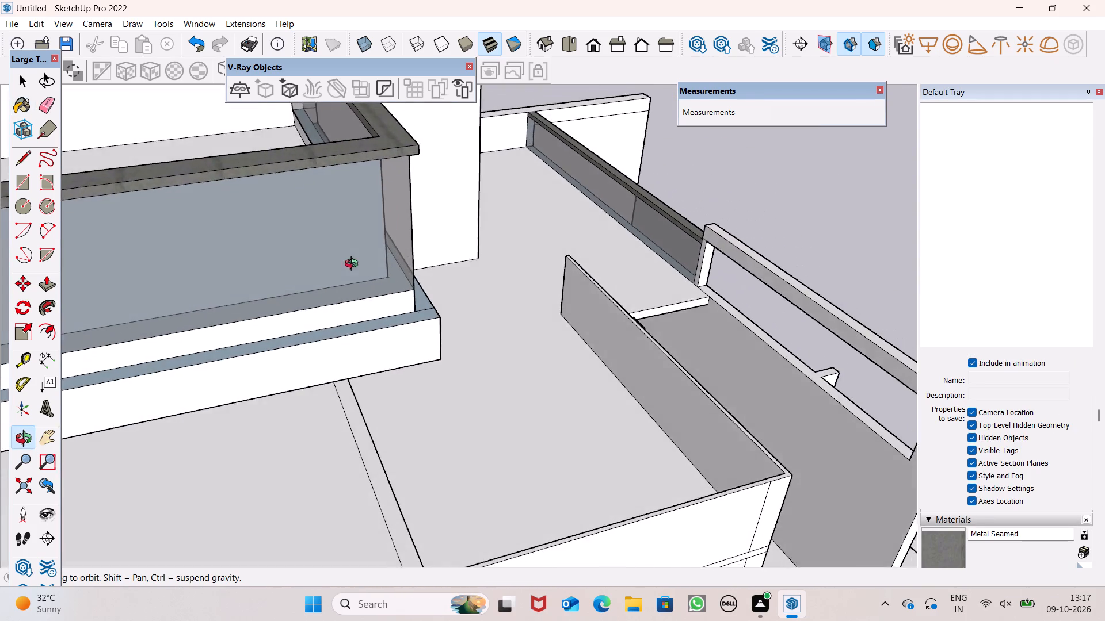
middle_click_drag(354, 265, 353, 259)
scroll(467, 226, "down", 4)
middle_click_drag(512, 310, 419, 302)
scroll(524, 244, "down", 1)
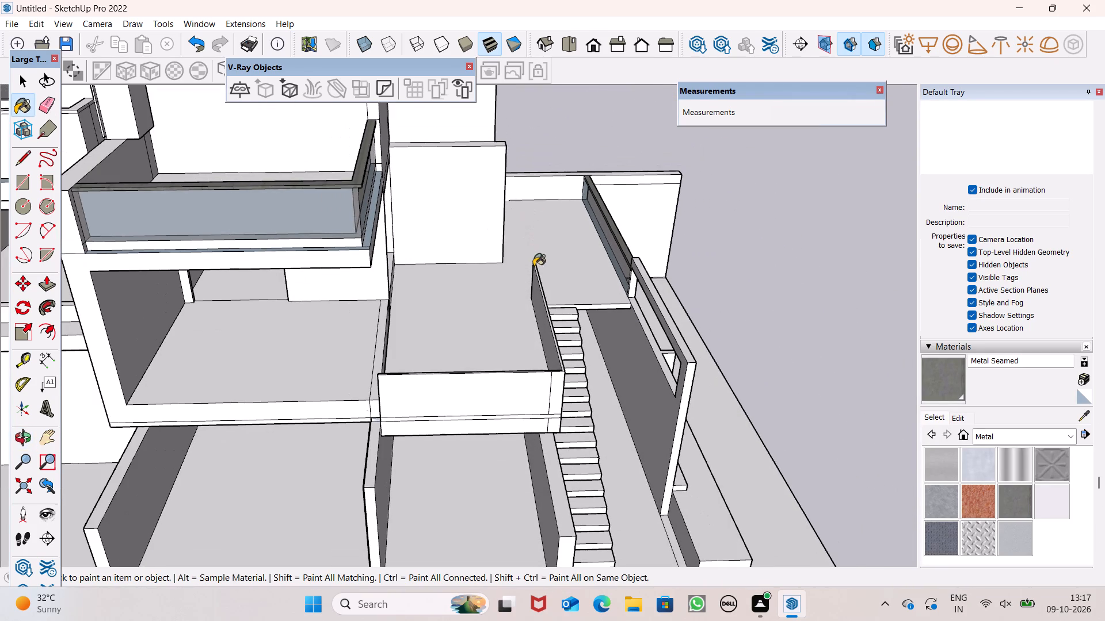
left_click(1068, 435)
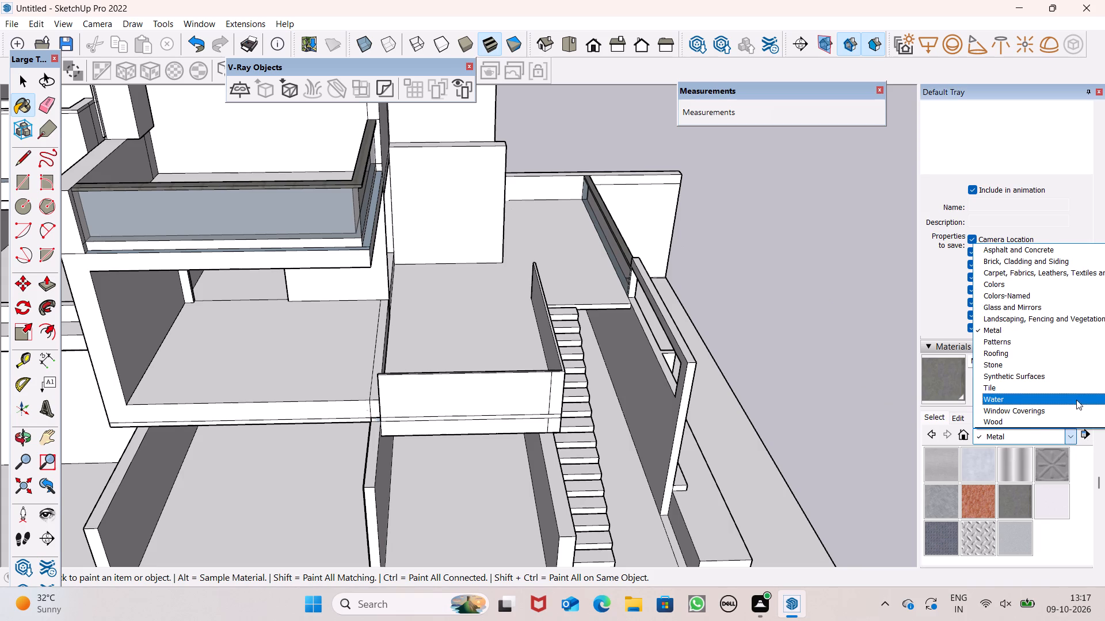
left_click(1055, 287)
scroll(964, 358, "down", 2)
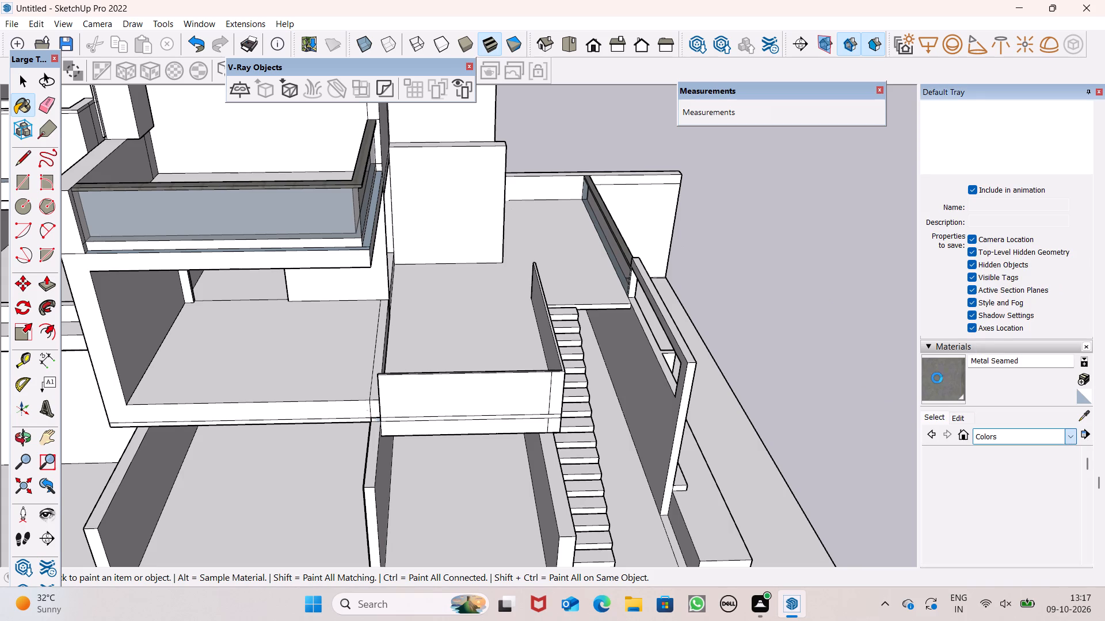
scroll(963, 413, "down", 4)
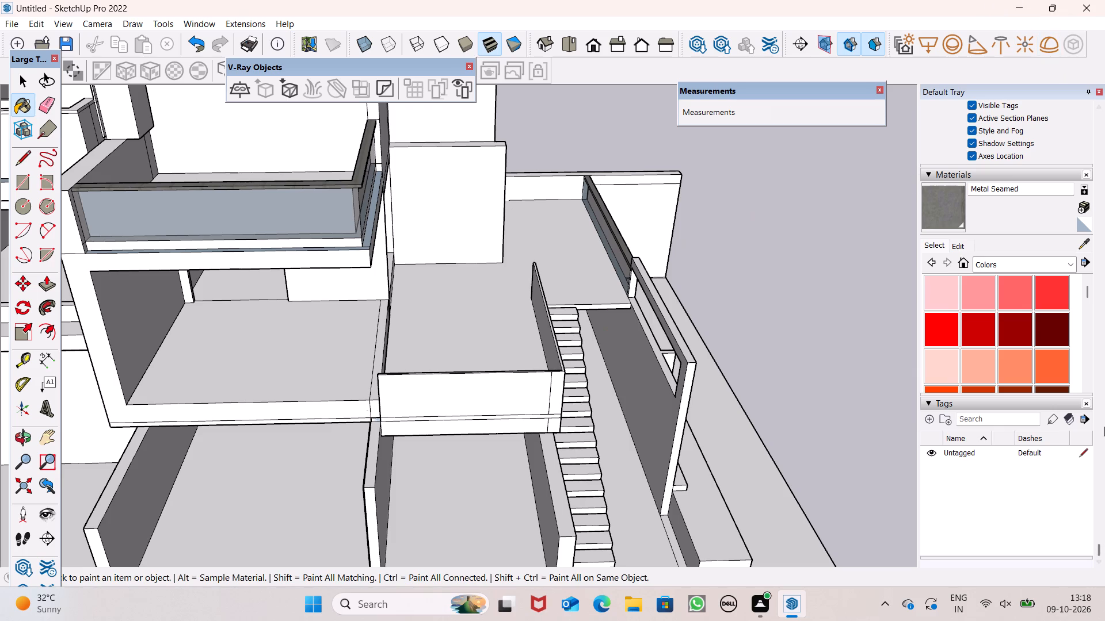
scroll(994, 310, "down", 5)
scroll(994, 312, "up", 1)
scroll(994, 347, "down", 1)
scroll(994, 359, "up", 1)
scroll(994, 369, "down", 3)
scroll(1005, 358, "up", 1)
scroll(1005, 358, "down", 8)
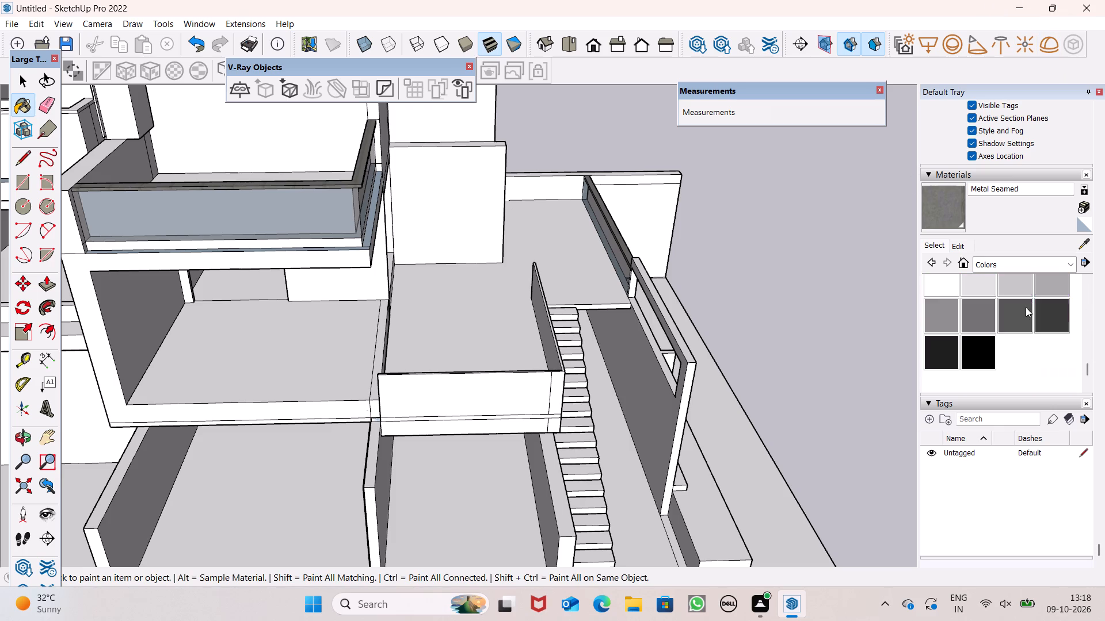
scroll(1026, 307, "down", 4)
scroll(1027, 324, "up", 1)
left_click(1005, 325)
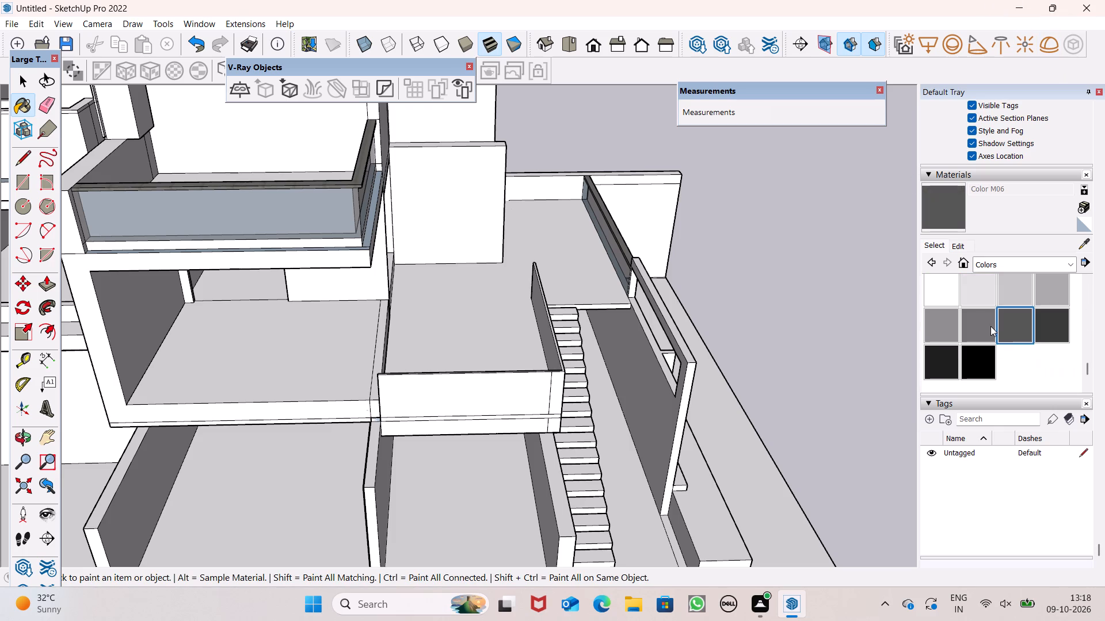
left_click(990, 326)
scroll(389, 151, "up", 5)
scroll(276, 313, "up", 4)
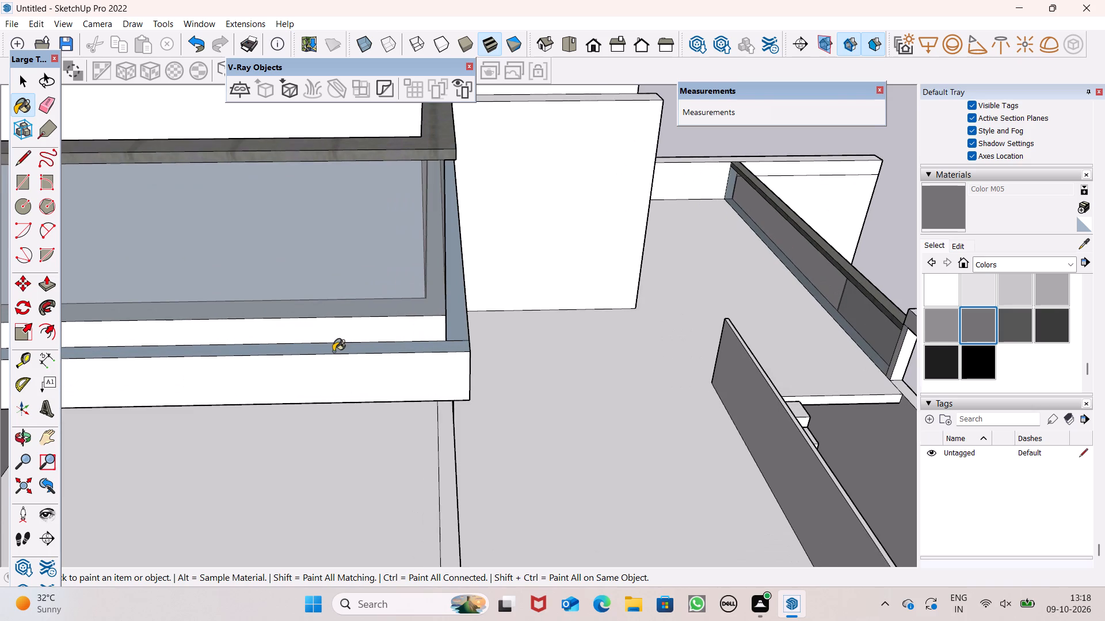
left_click(334, 348)
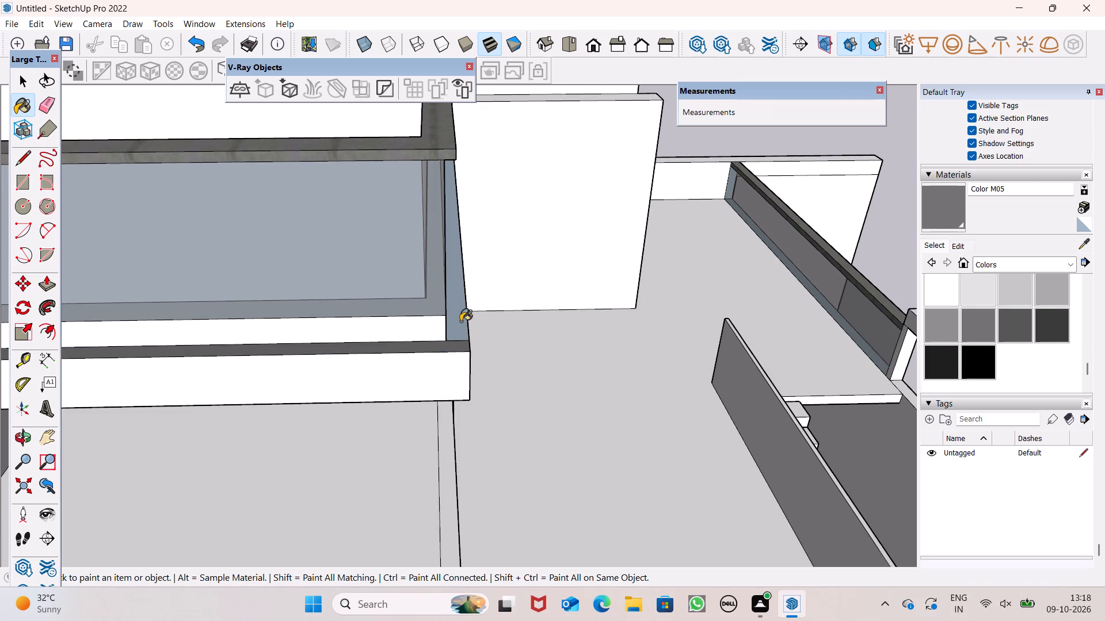
left_click(460, 321)
Examine the whole house exterior and the finished upper terrace parapet from the front and above.
scroll(485, 297, "down", 8)
middle_click_drag(475, 321, 439, 310)
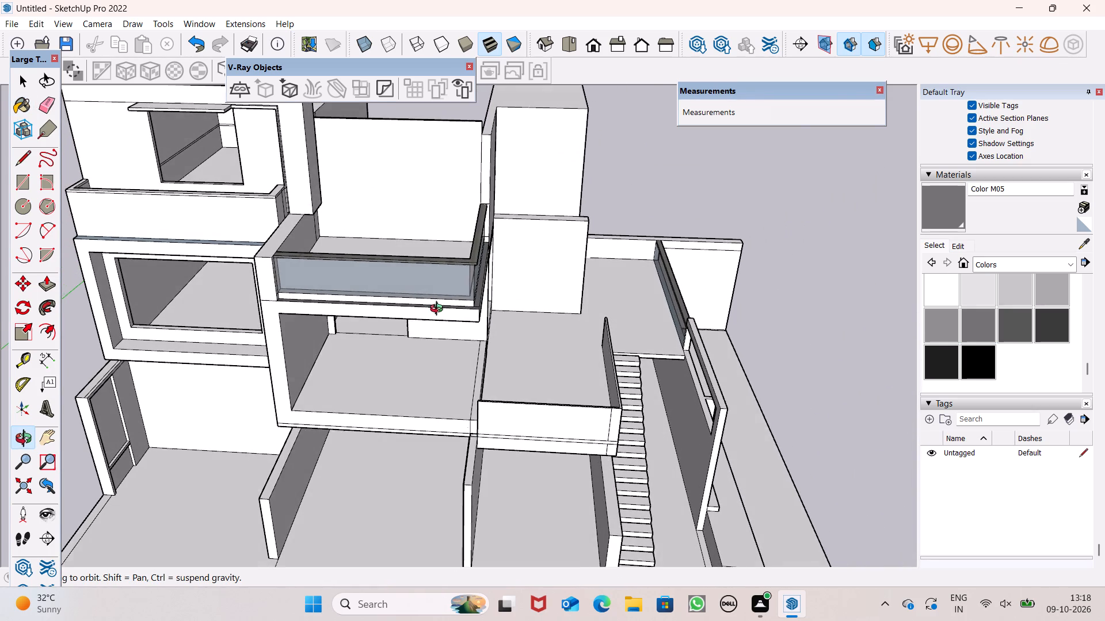
middle_click_drag(439, 310, 440, 308)
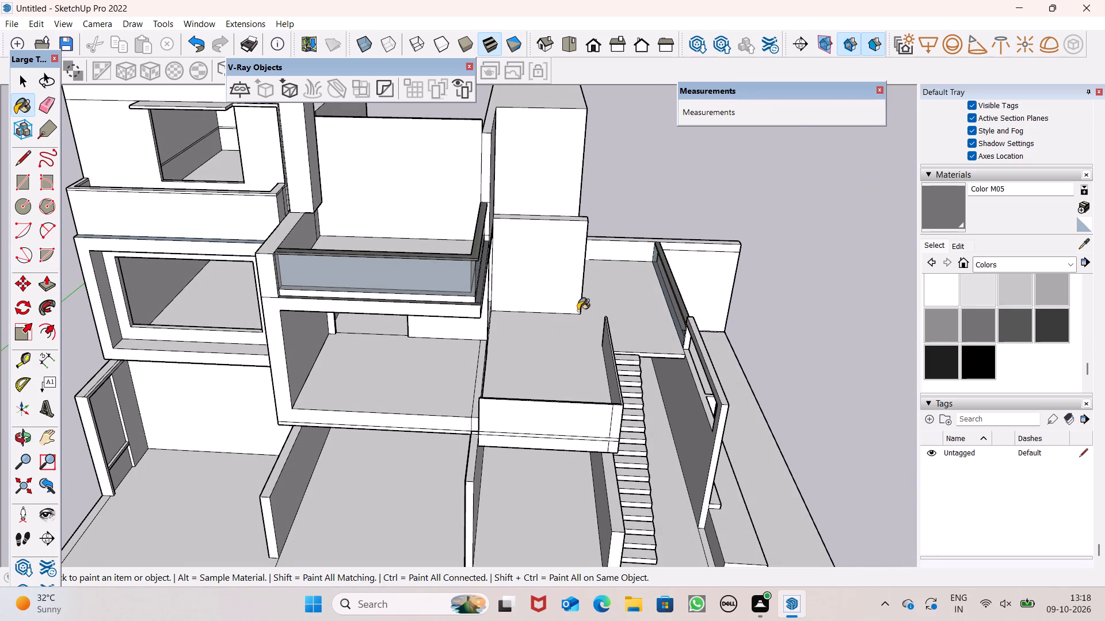
scroll(554, 290, "up", 1)
key("space")
scroll(613, 250, "down", 3)
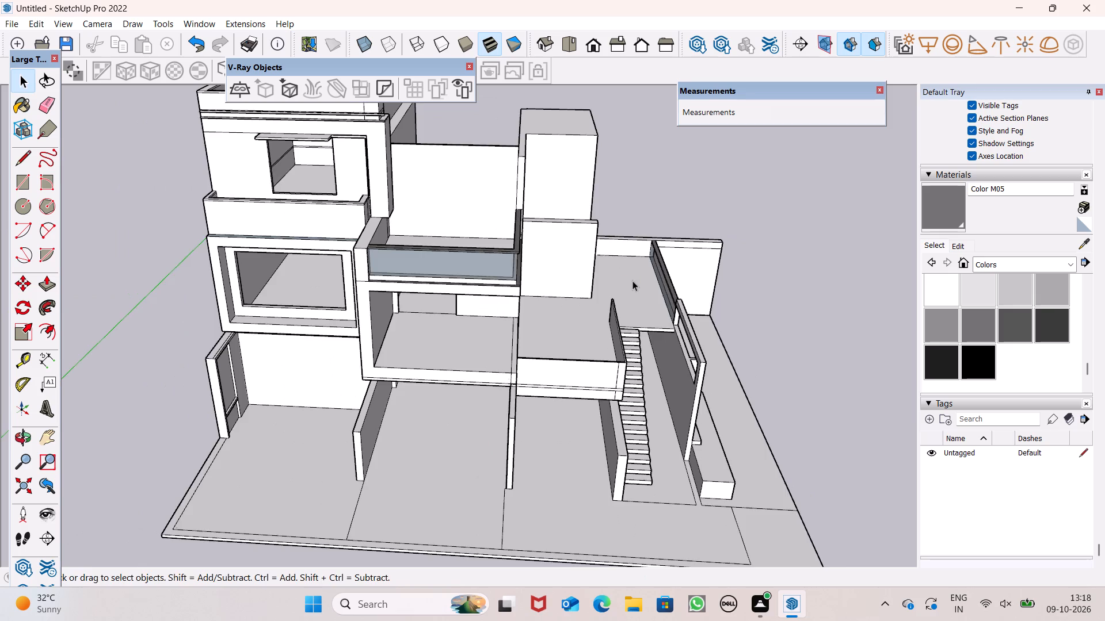
middle_click_drag(632, 282, 663, 266)
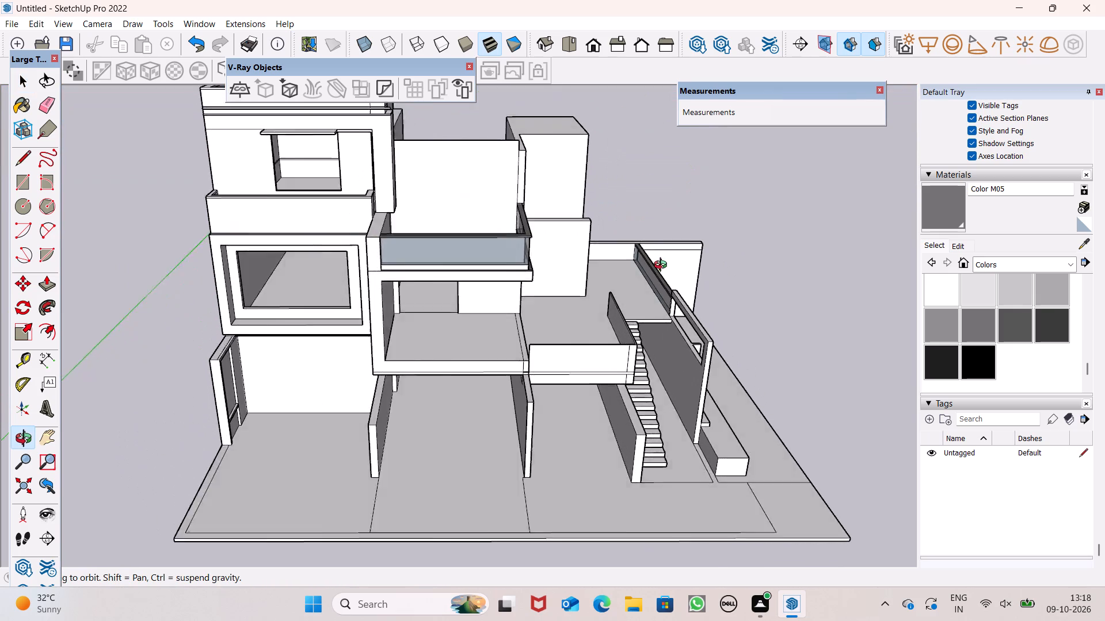
middle_click_drag(663, 266, 678, 335)
scroll(637, 260, "up", 1)
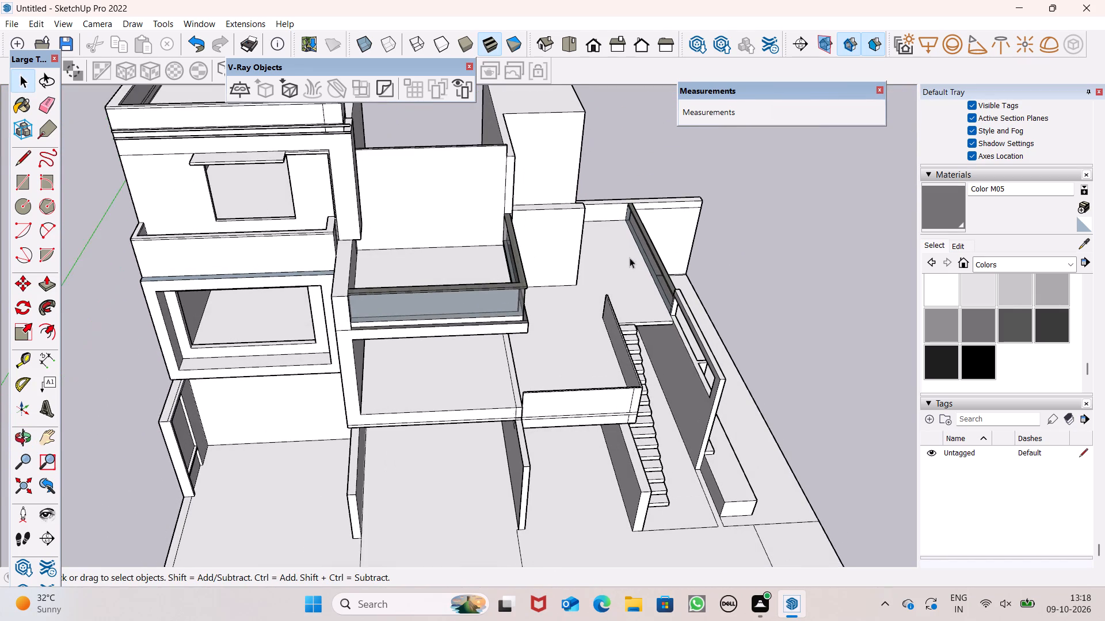
scroll(629, 252, "up", 1)
scroll(615, 168, "up", 1)
scroll(630, 254, "down", 4)
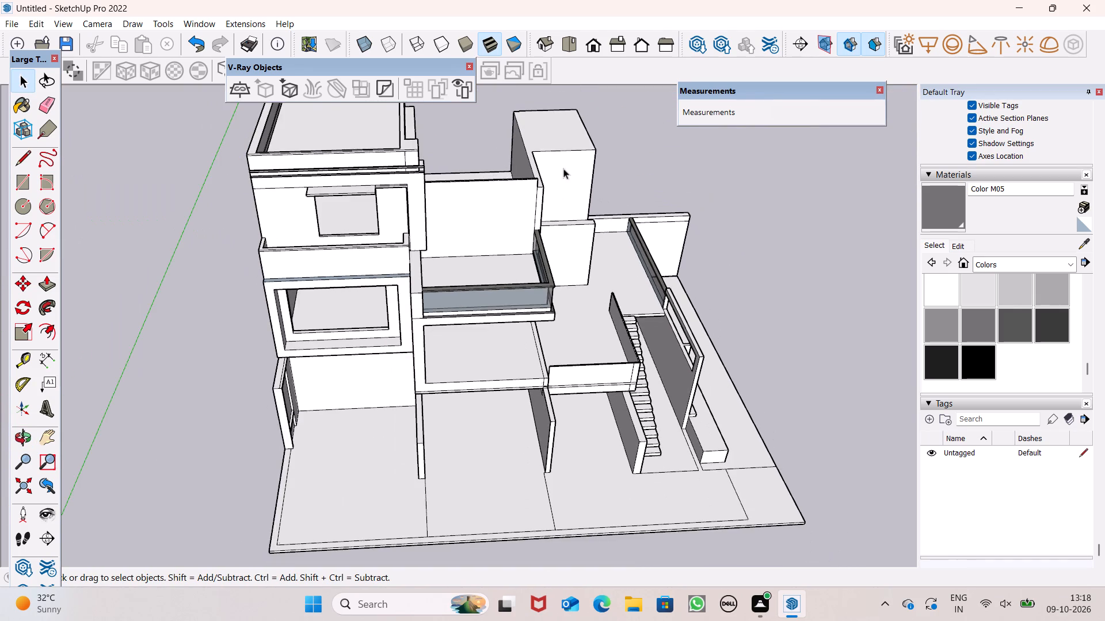
scroll(544, 155, "up", 4)
middle_click_drag(523, 185, 428, 120)
scroll(429, 274, "down", 4)
scroll(424, 290, "up", 1)
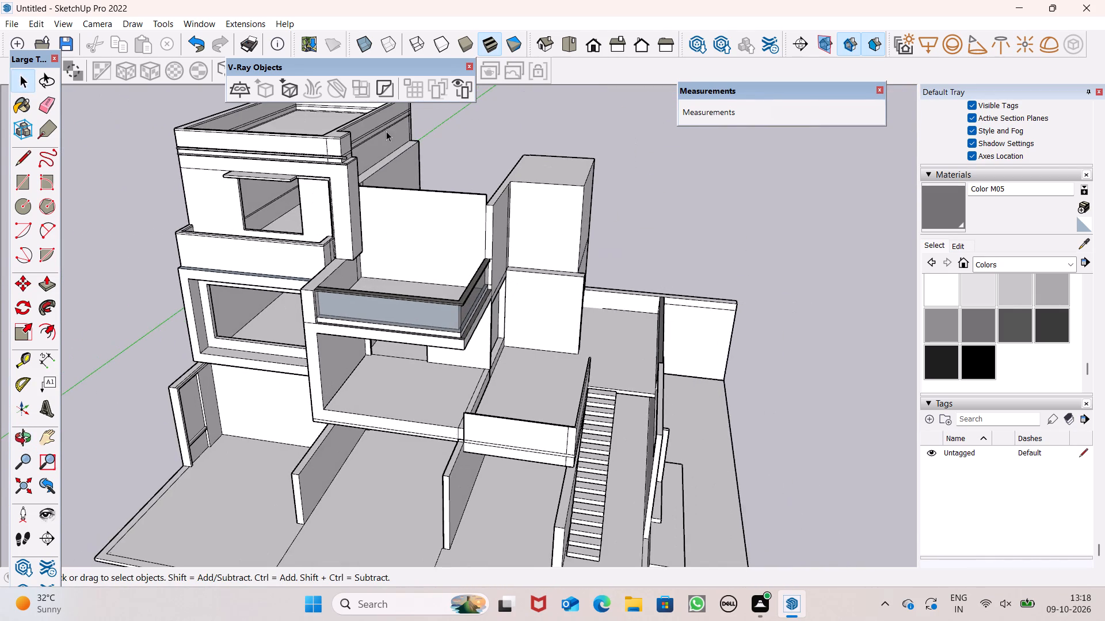
Draw a rectangle about 7' 7" by 6' 9" on the upper terrace's back wall, just above the floor.
scroll(380, 130, "up", 6)
middle_click_drag(432, 239, 462, 195)
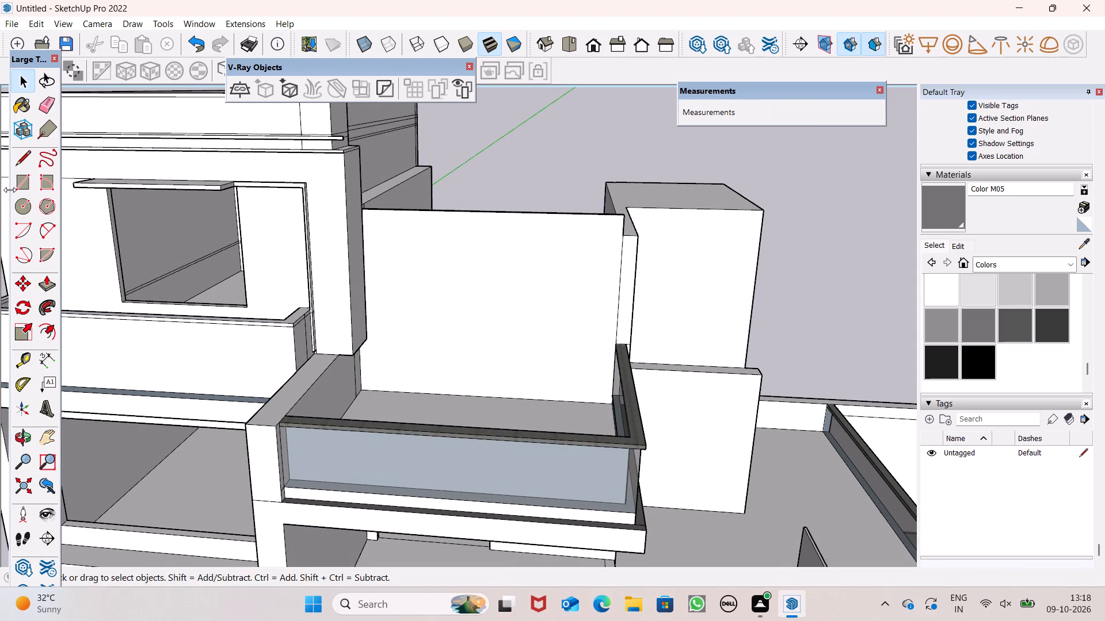
double_click(15, 185)
scroll(504, 353, "up", 4)
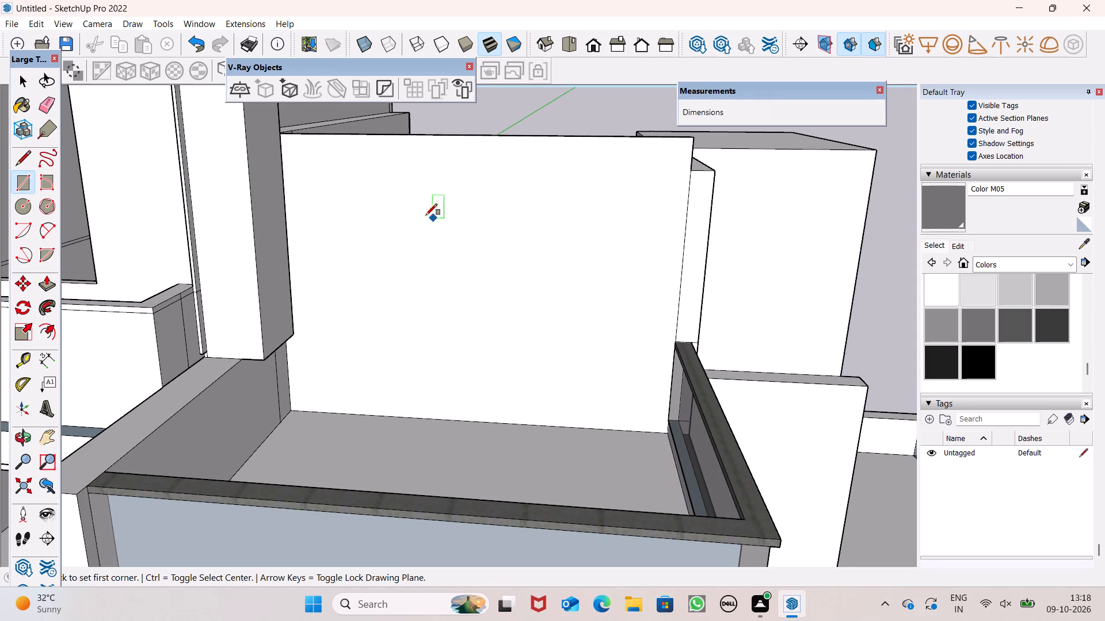
left_click_drag(417, 202, 420, 209)
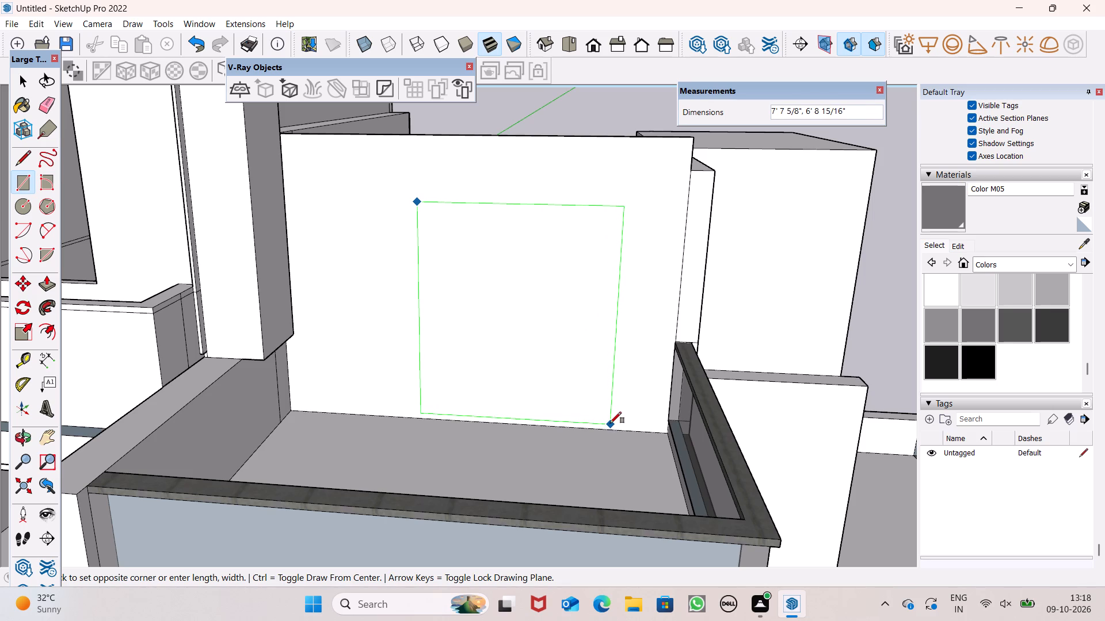
left_click(610, 423)
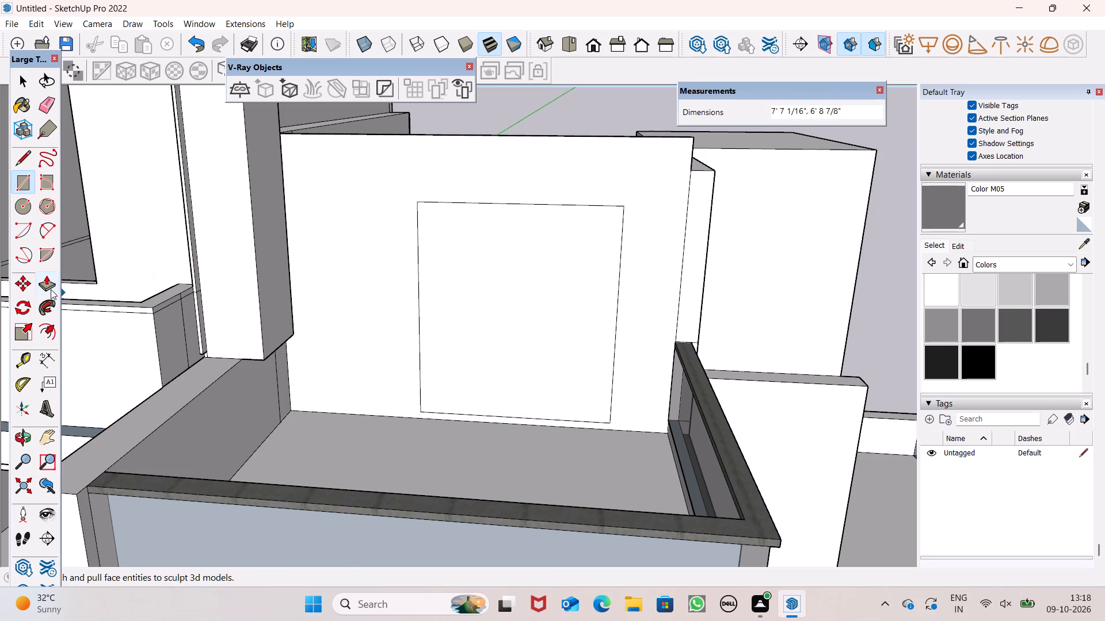
Push the rectangle about 2 13/16" through the terrace's back wall to cut an opening.
left_click_drag(51, 287, 58, 287)
left_click_drag(452, 378, 499, 365)
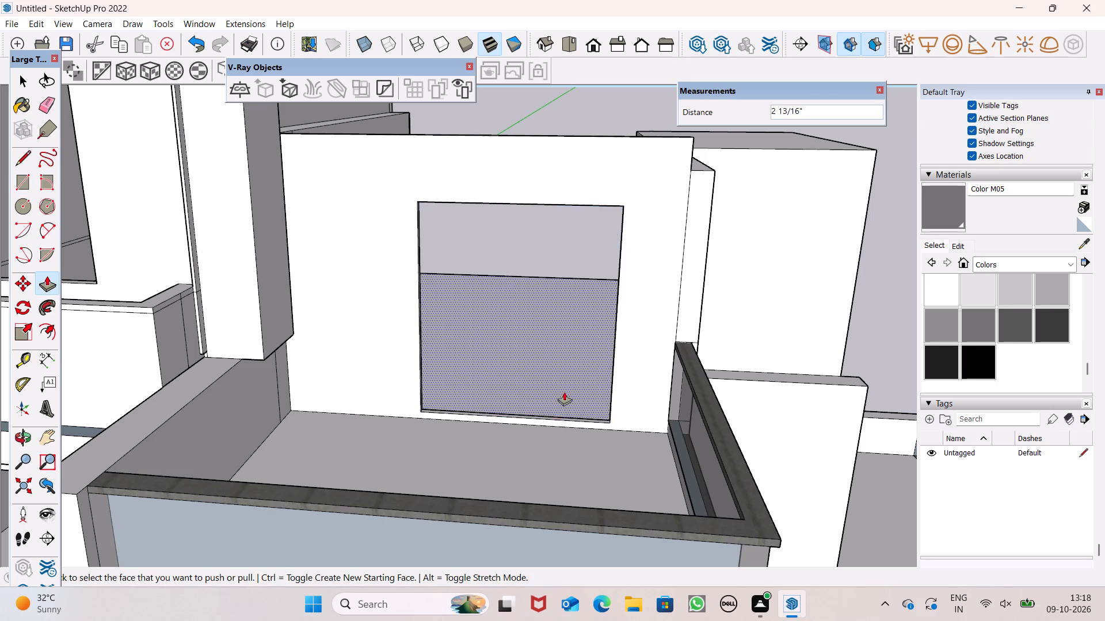
middle_click_drag(728, 335, 571, 403)
scroll(586, 312, "down", 4)
middle_click_drag(600, 339, 507, 365)
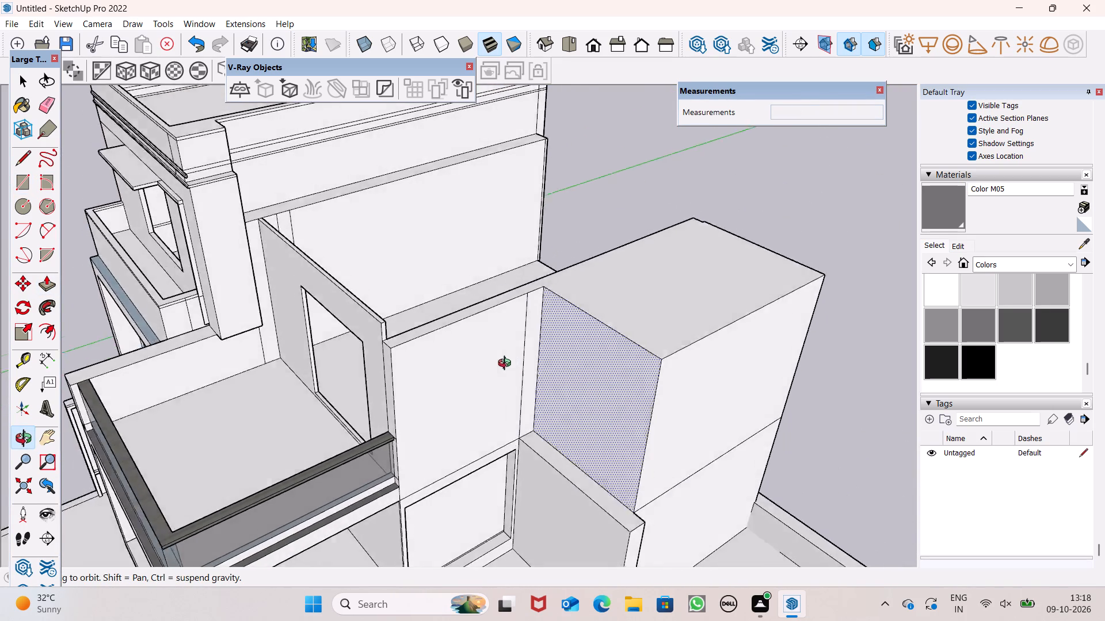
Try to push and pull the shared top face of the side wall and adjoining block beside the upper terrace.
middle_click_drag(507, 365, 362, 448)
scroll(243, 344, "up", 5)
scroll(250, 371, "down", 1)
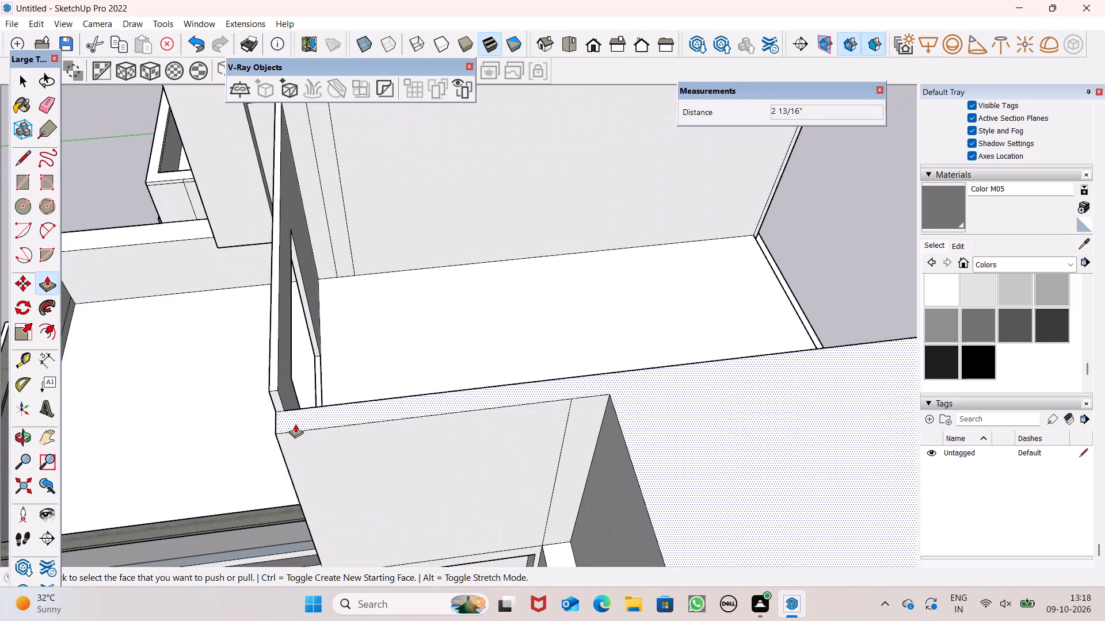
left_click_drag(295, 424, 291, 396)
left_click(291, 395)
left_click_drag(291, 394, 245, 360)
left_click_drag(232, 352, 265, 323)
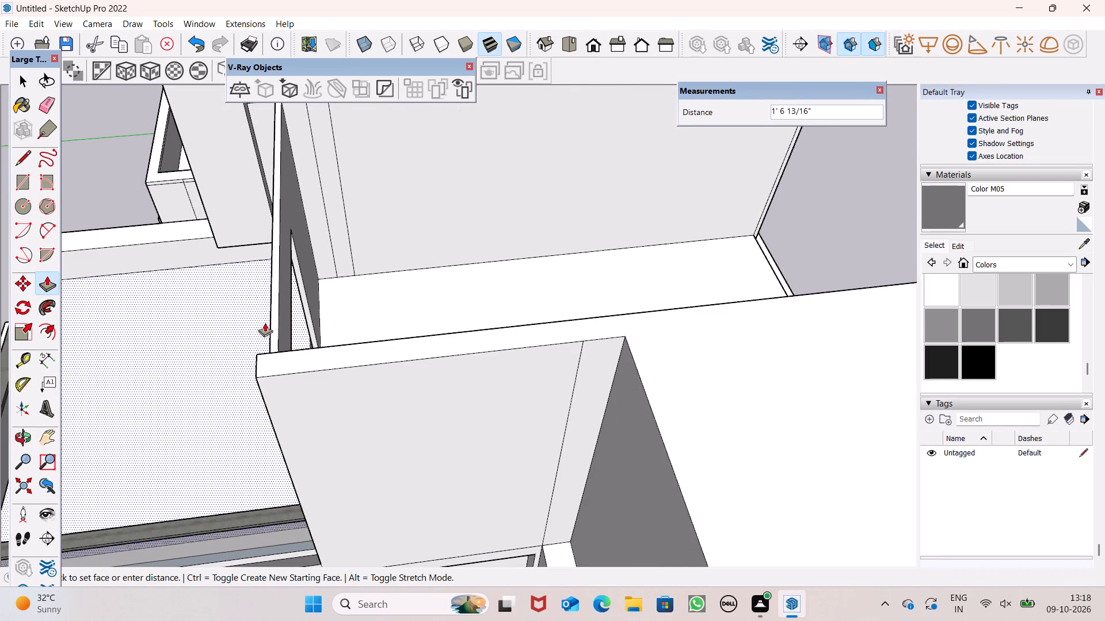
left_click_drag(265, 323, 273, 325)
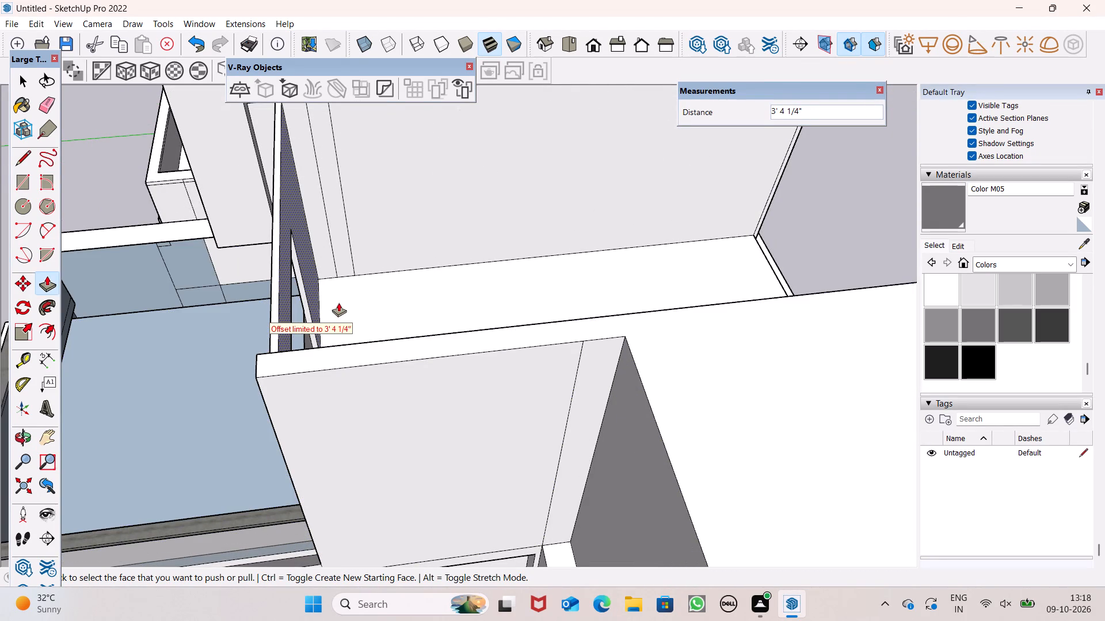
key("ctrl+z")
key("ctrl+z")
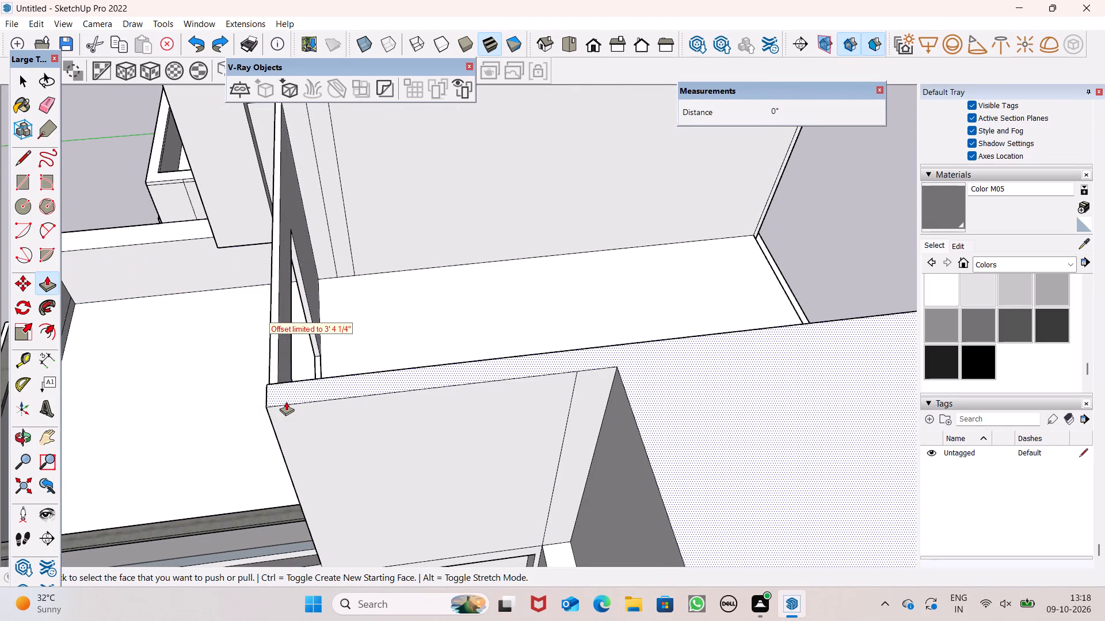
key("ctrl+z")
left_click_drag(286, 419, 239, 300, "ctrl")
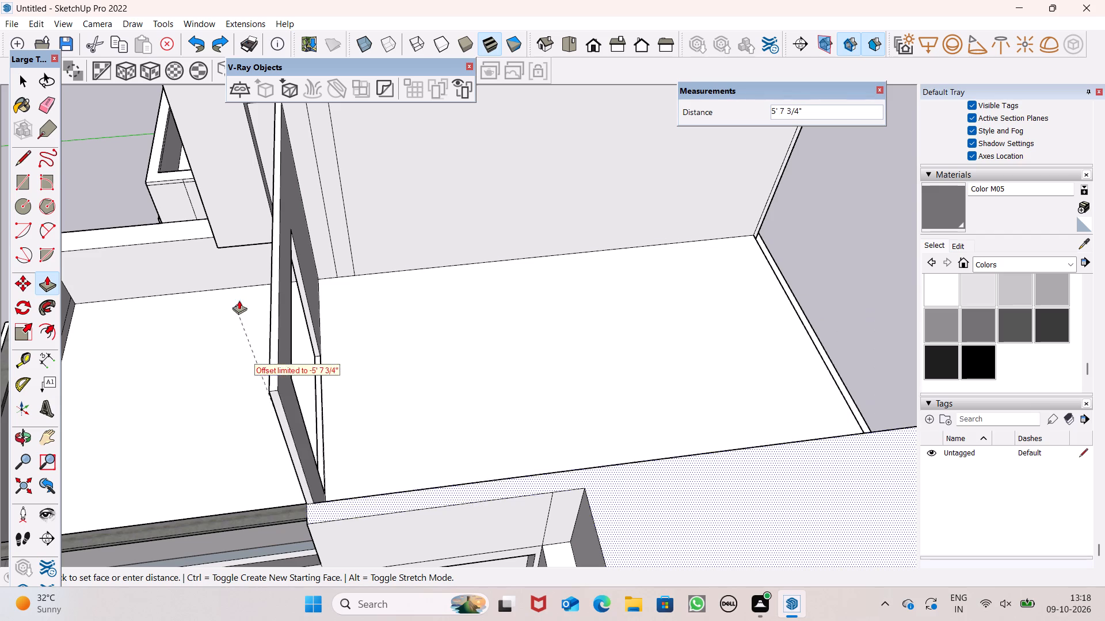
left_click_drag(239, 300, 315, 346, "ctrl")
Undo the top-face height change and the rectangular opening cut through the upper terrace's back wall.
key("ctrl+z")
left_click(315, 347, "ctrl")
scroll(336, 346, "down", 6)
key("ctrl+z")
scroll(364, 339, "down", 2)
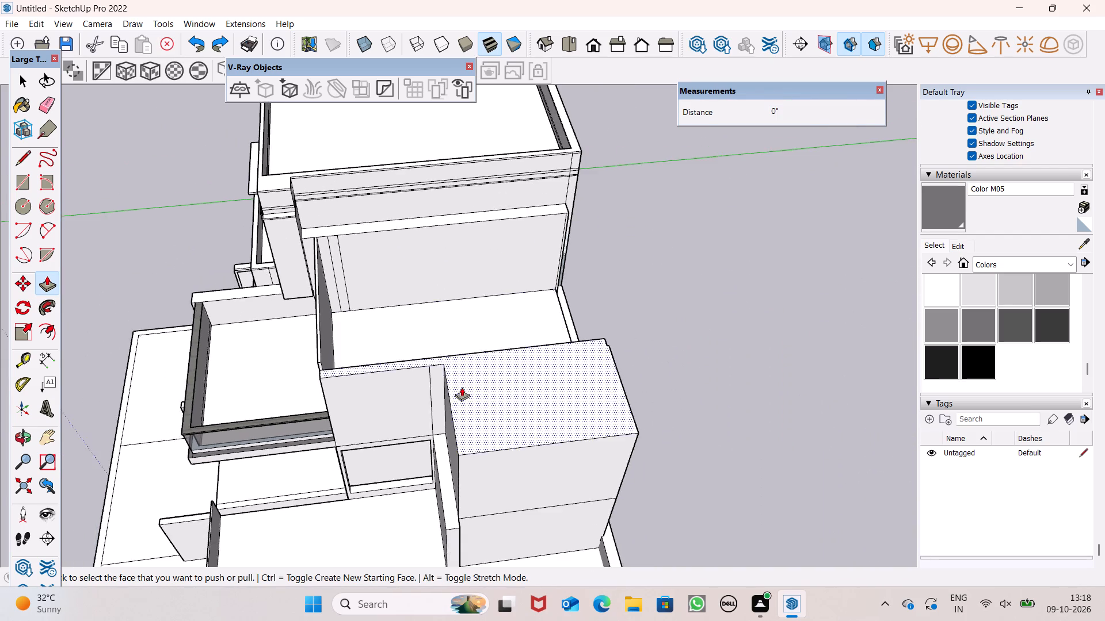
Raise the shared top face of the side wall and adjoining block 1', level with the terrace's back wall.
middle_click_drag(506, 404, 734, 219)
scroll(567, 191, "down", 3)
scroll(532, 193, "up", 6)
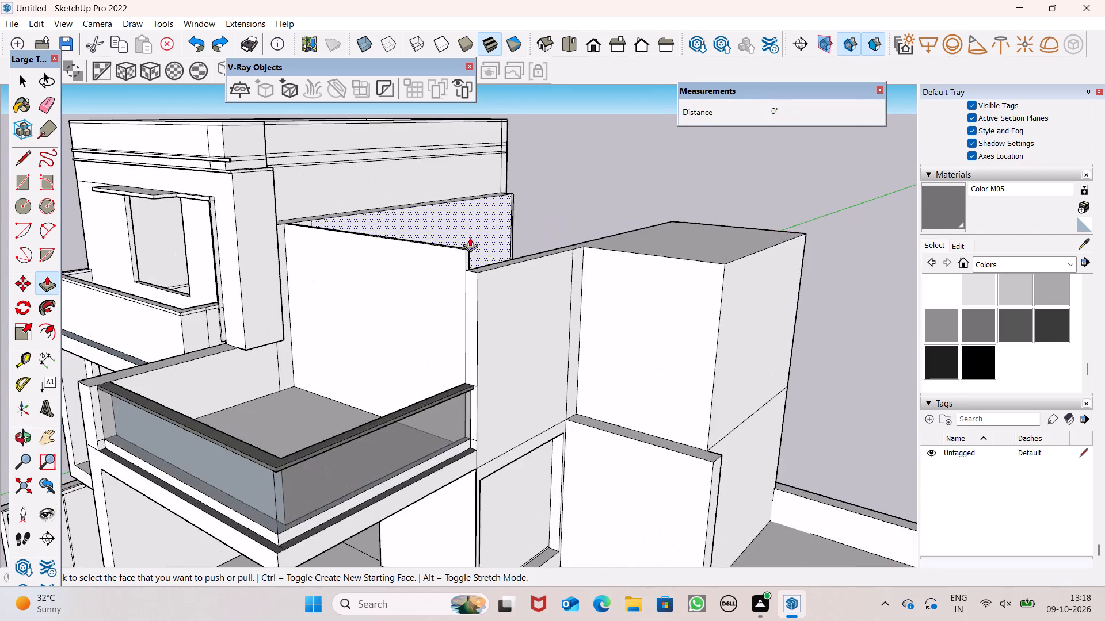
scroll(470, 237, "up", 1)
middle_click_drag(468, 252, 520, 276)
scroll(515, 273, "up", 7)
left_click_drag(536, 322, 517, 266)
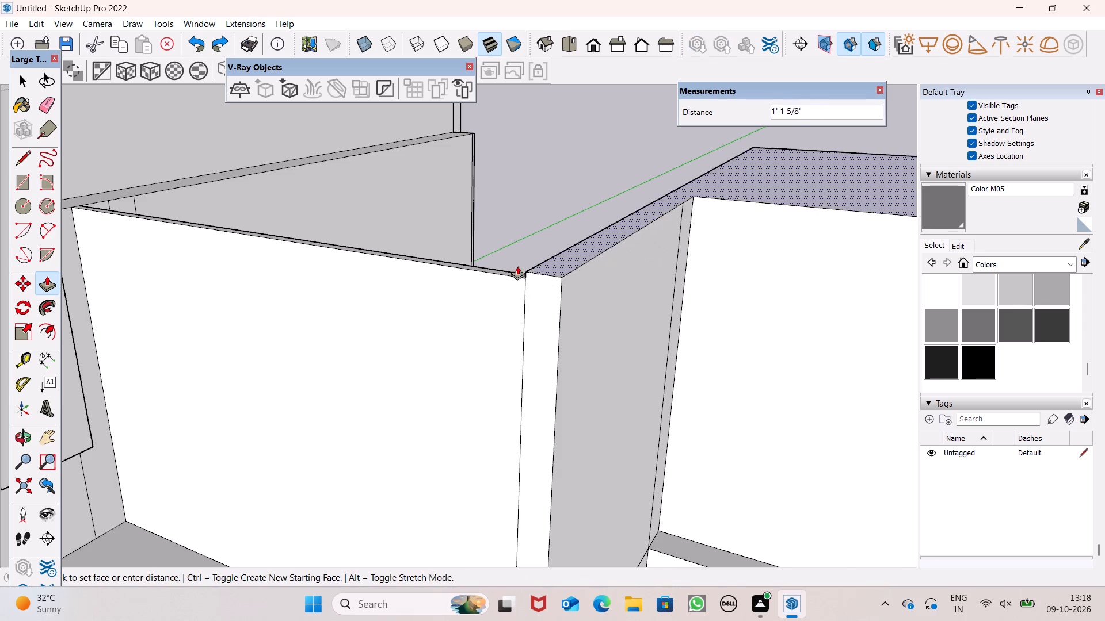
left_click_drag(517, 266, 502, 274)
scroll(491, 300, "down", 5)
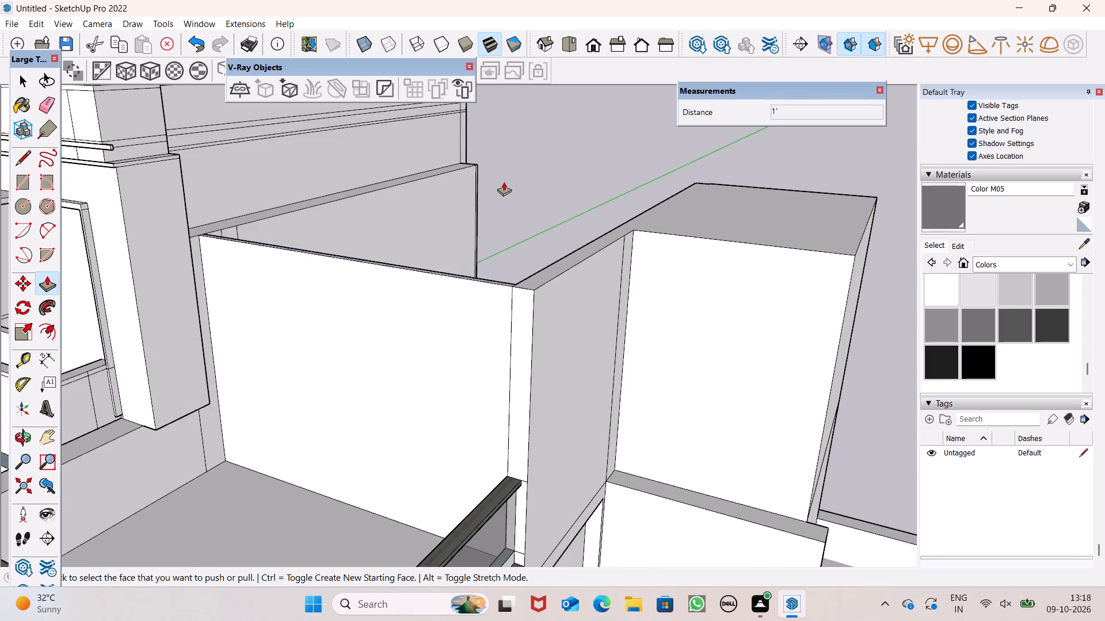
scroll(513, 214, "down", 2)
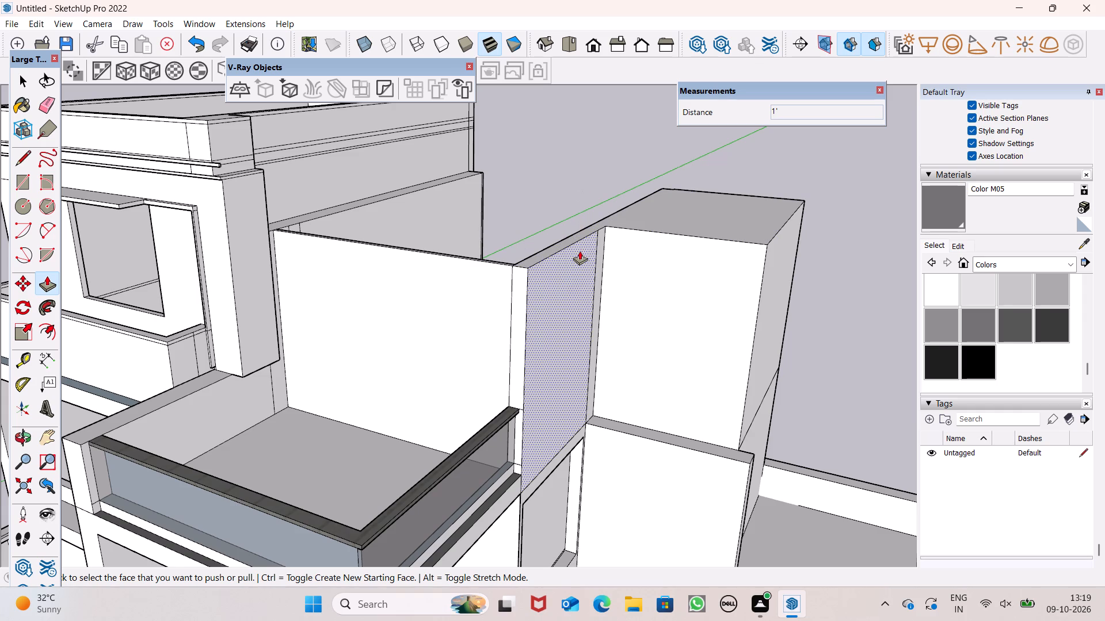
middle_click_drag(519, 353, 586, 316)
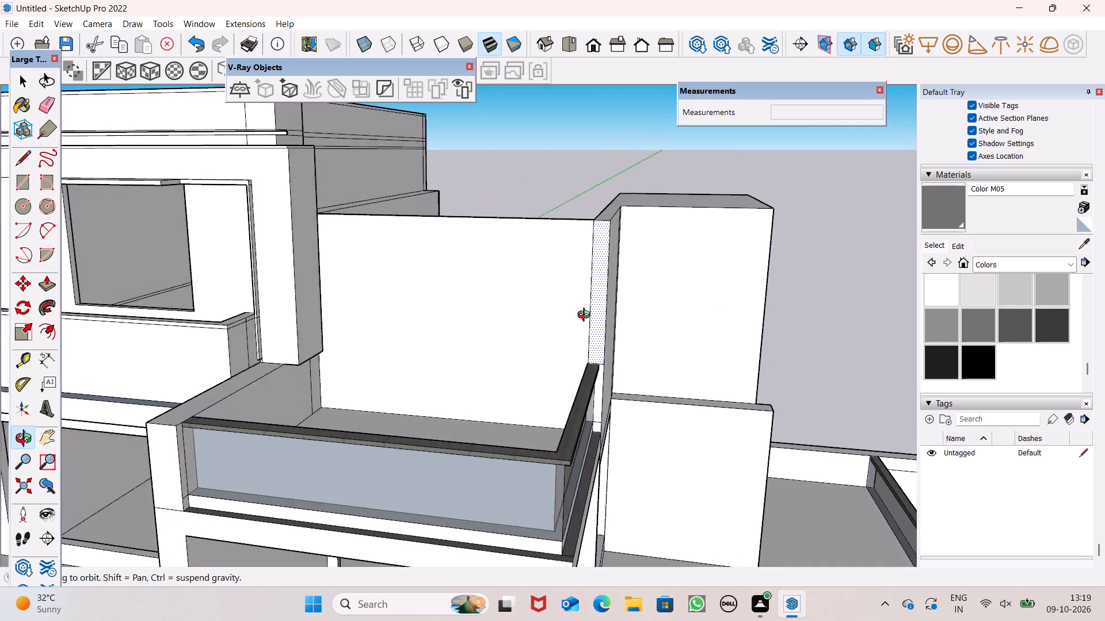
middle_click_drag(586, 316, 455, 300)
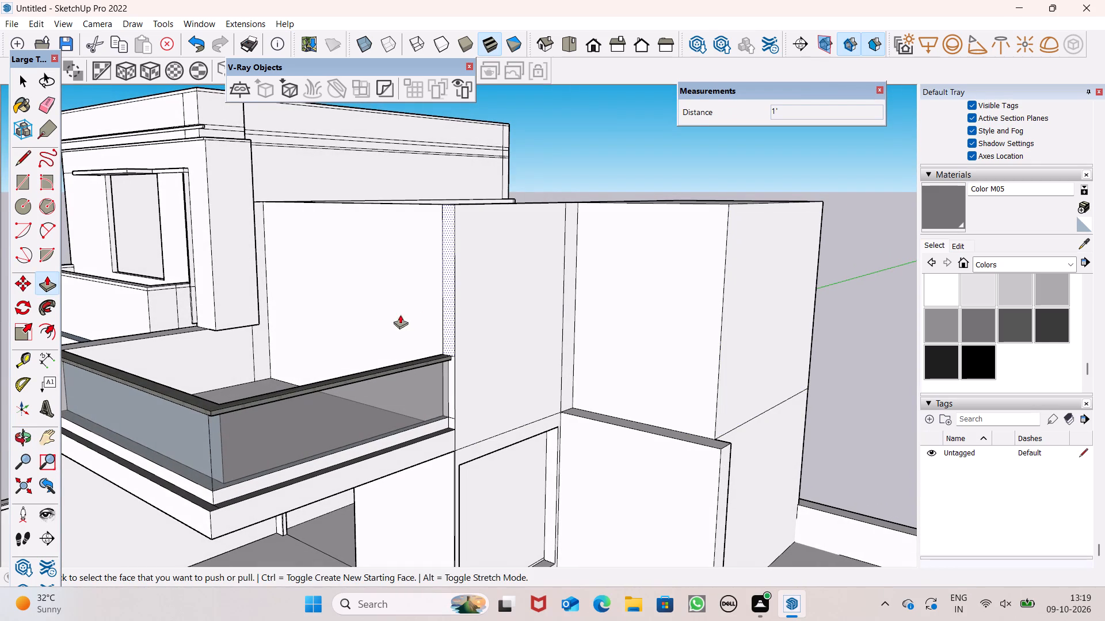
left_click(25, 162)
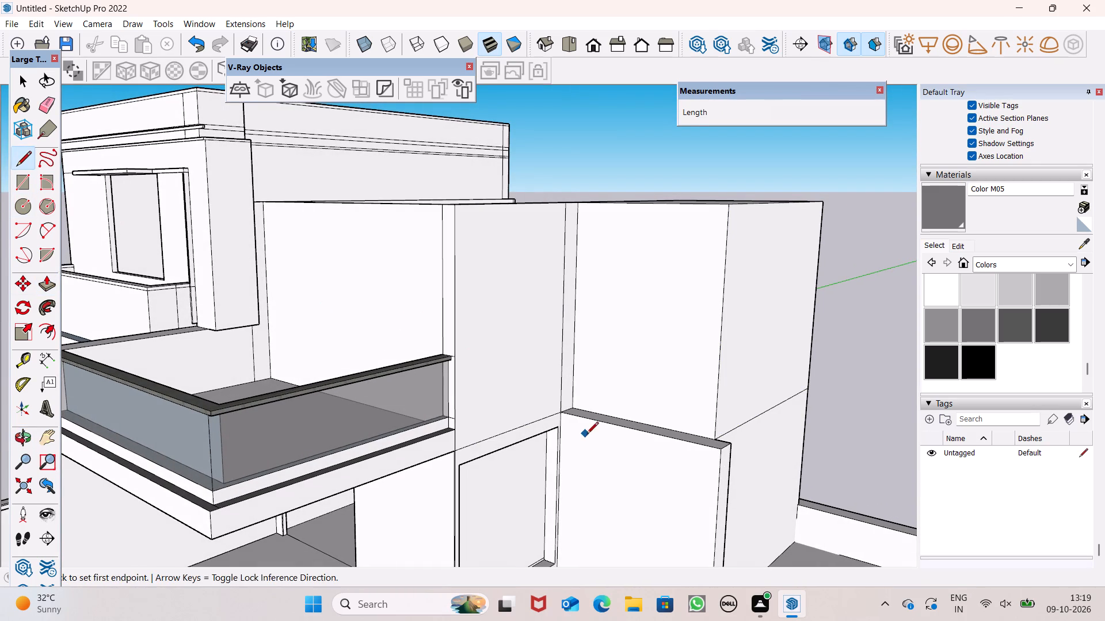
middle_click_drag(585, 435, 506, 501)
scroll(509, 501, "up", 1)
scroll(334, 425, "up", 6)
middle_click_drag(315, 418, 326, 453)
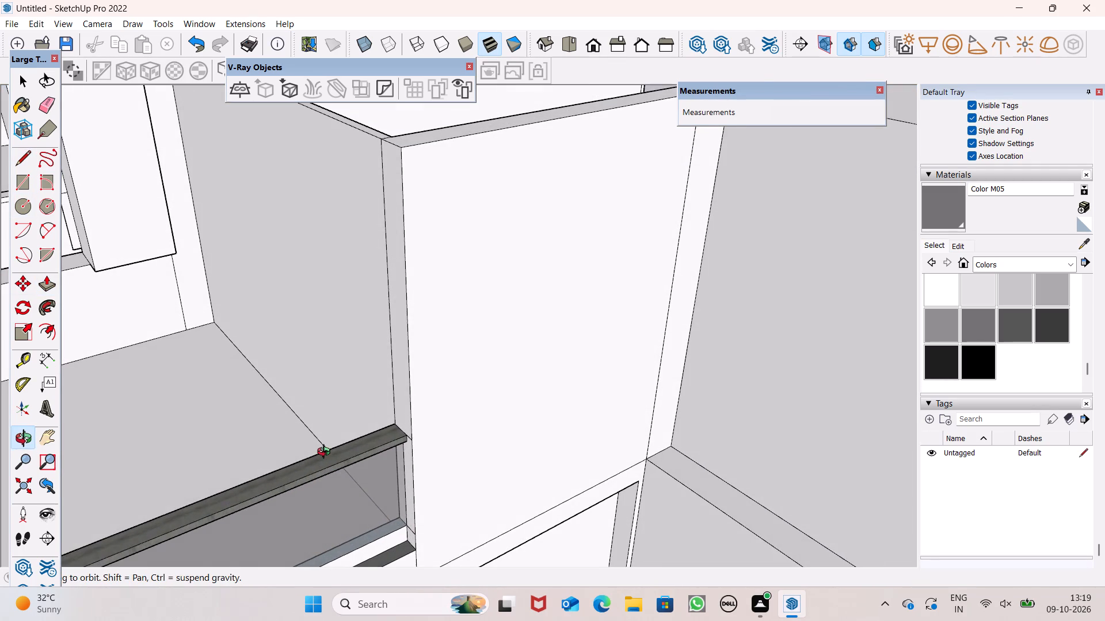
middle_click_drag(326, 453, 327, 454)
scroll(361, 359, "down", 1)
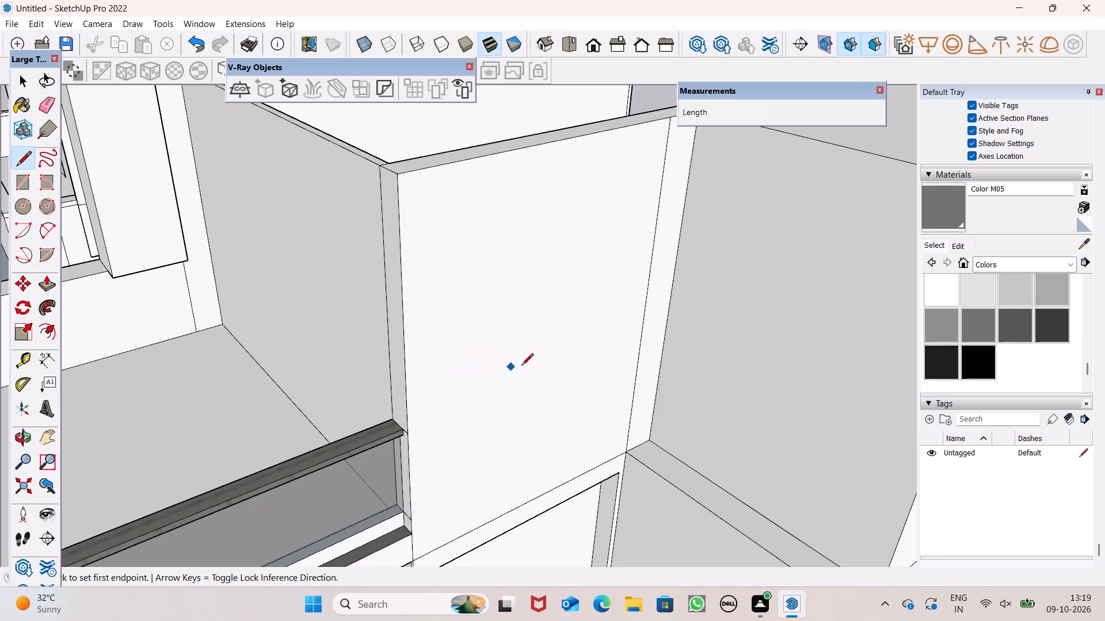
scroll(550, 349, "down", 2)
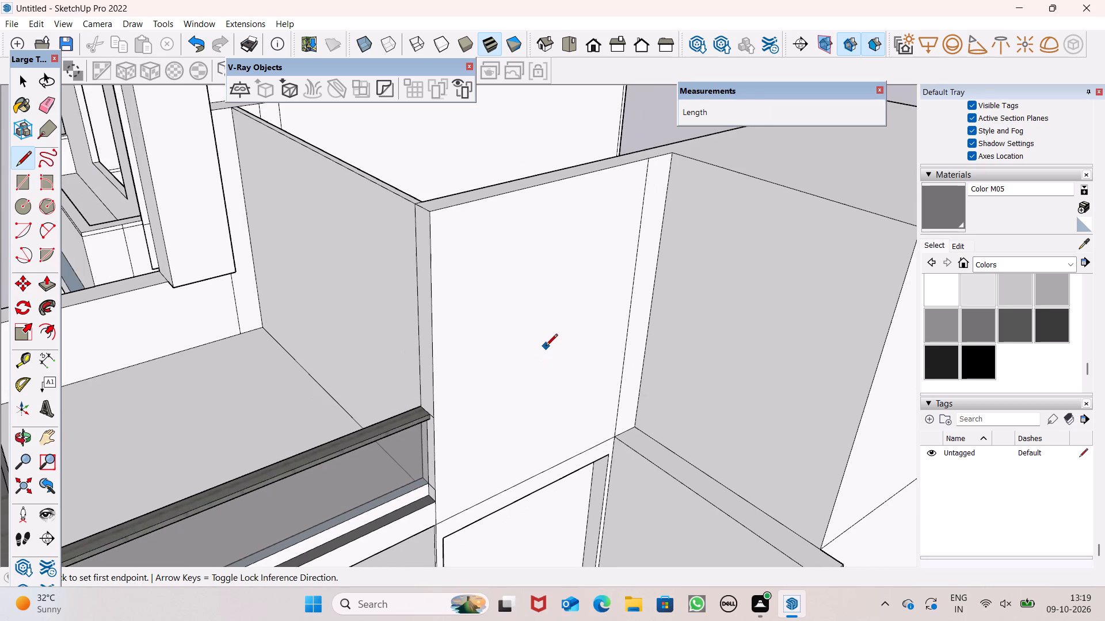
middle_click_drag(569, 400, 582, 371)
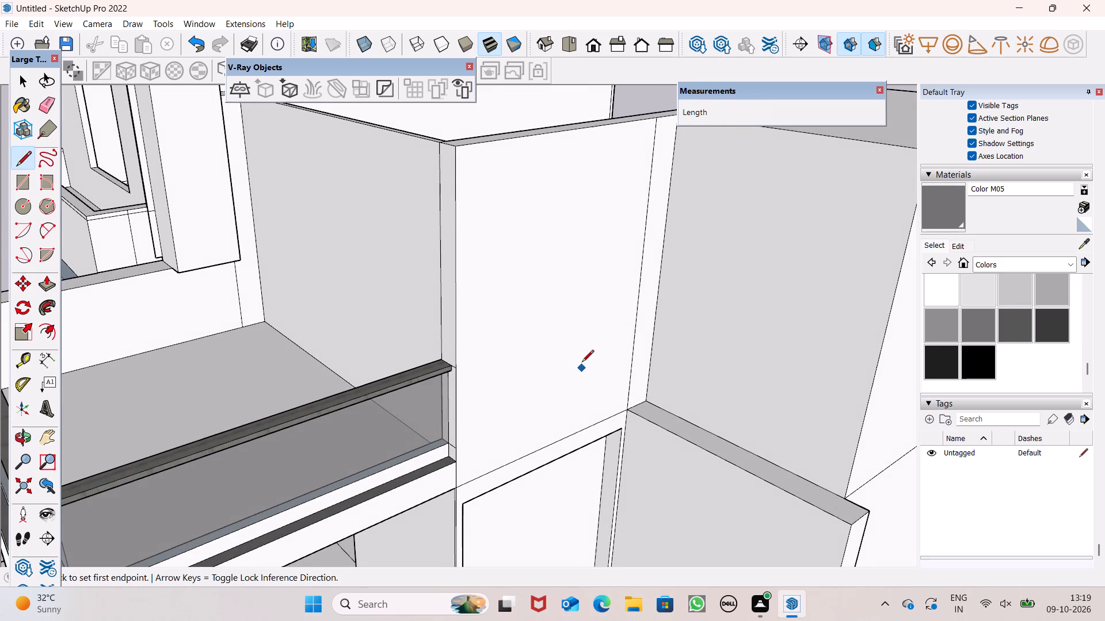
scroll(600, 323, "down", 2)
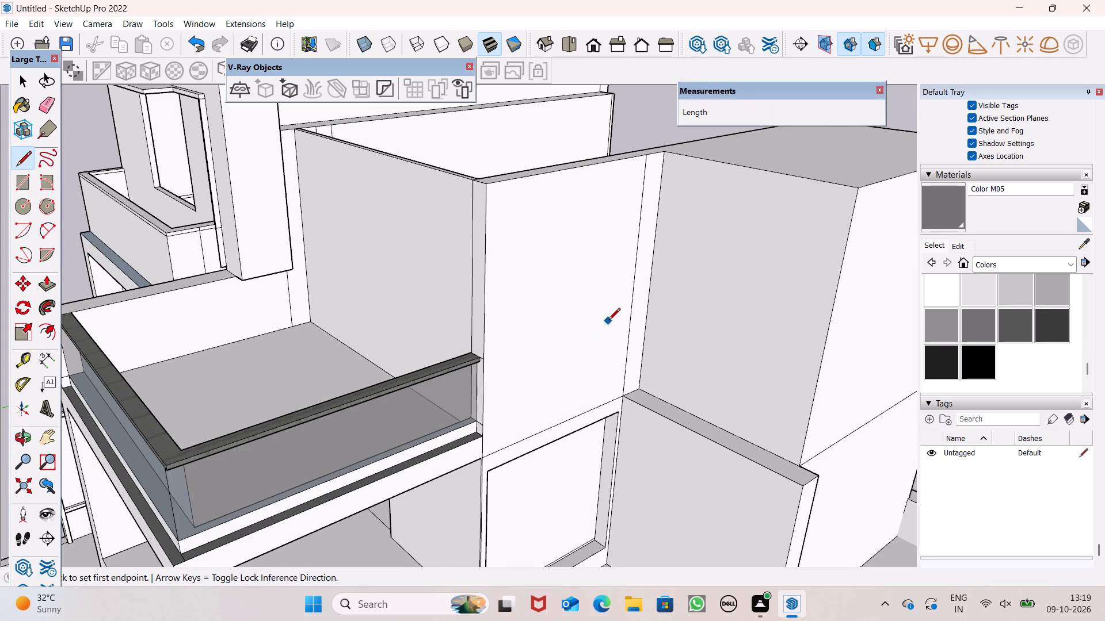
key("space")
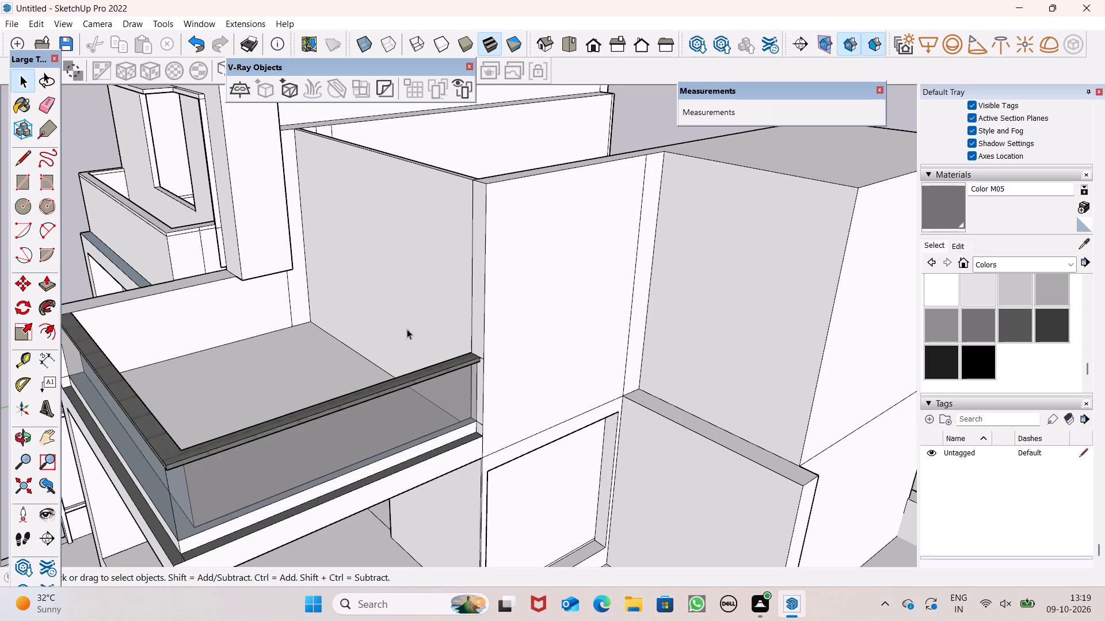
Examine the upper terrace, its back wall and the raised side block from the side, front and above.
scroll(413, 335, "down", 5)
middle_click_drag(461, 393, 477, 358)
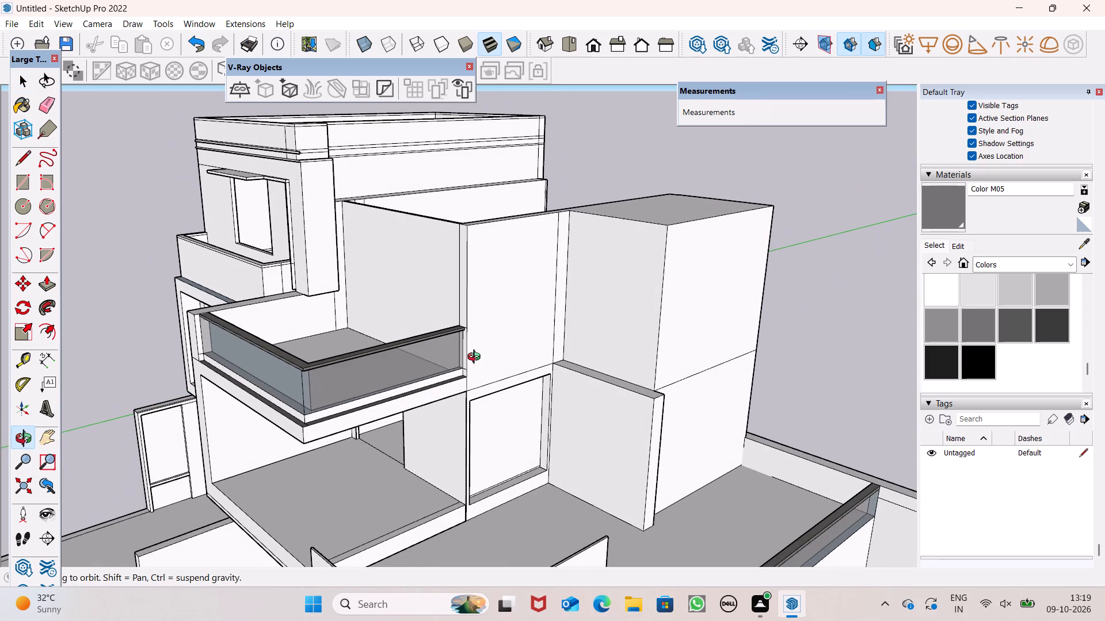
middle_click_drag(477, 358, 474, 354)
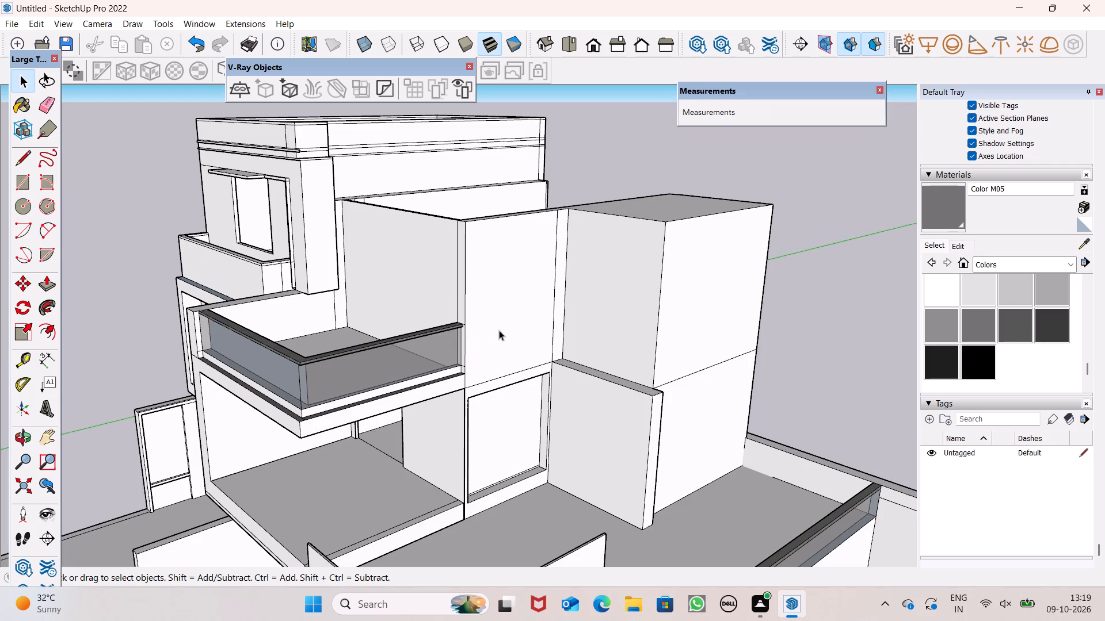
middle_click_drag(523, 375, 327, 398)
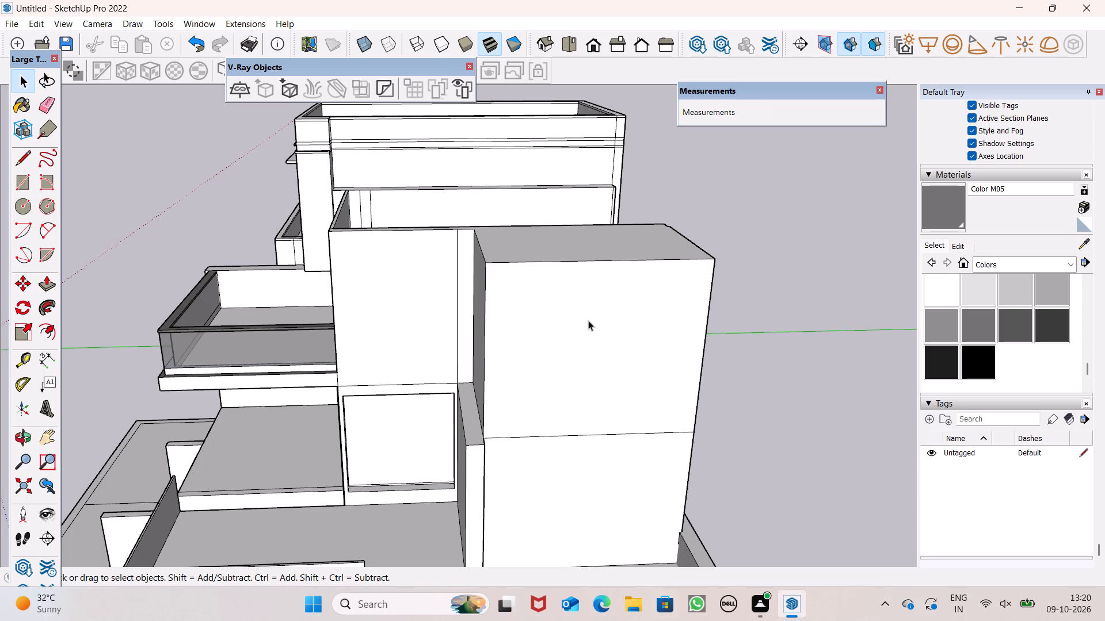
middle_click_drag(470, 427, 722, 420)
scroll(590, 350, "up", 4)
middle_click_drag(537, 335, 714, 352)
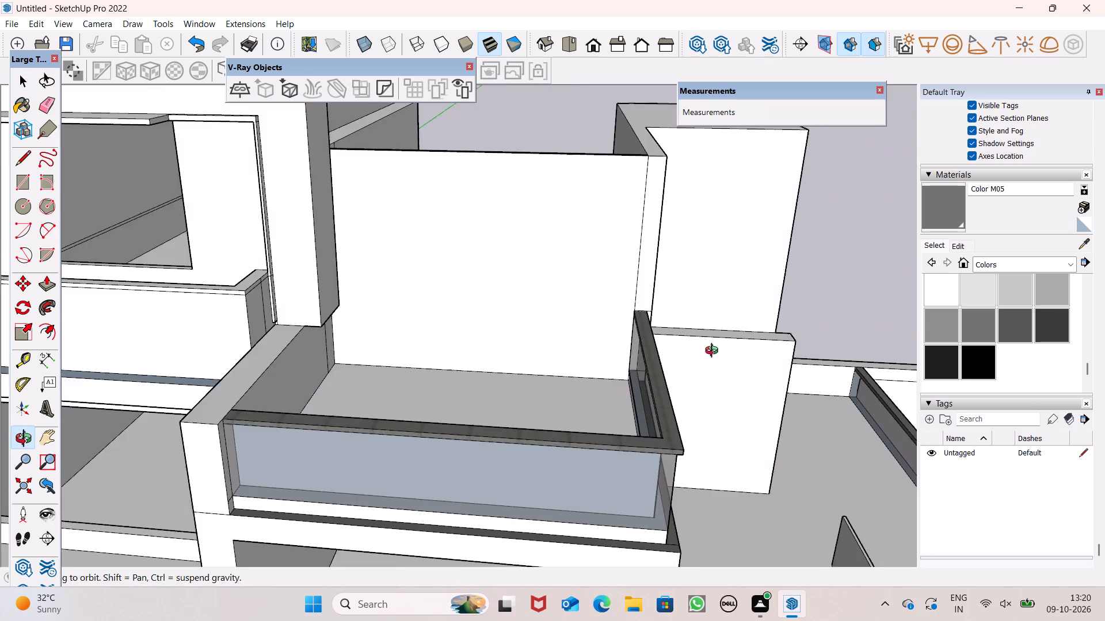
middle_click_drag(714, 352, 702, 334)
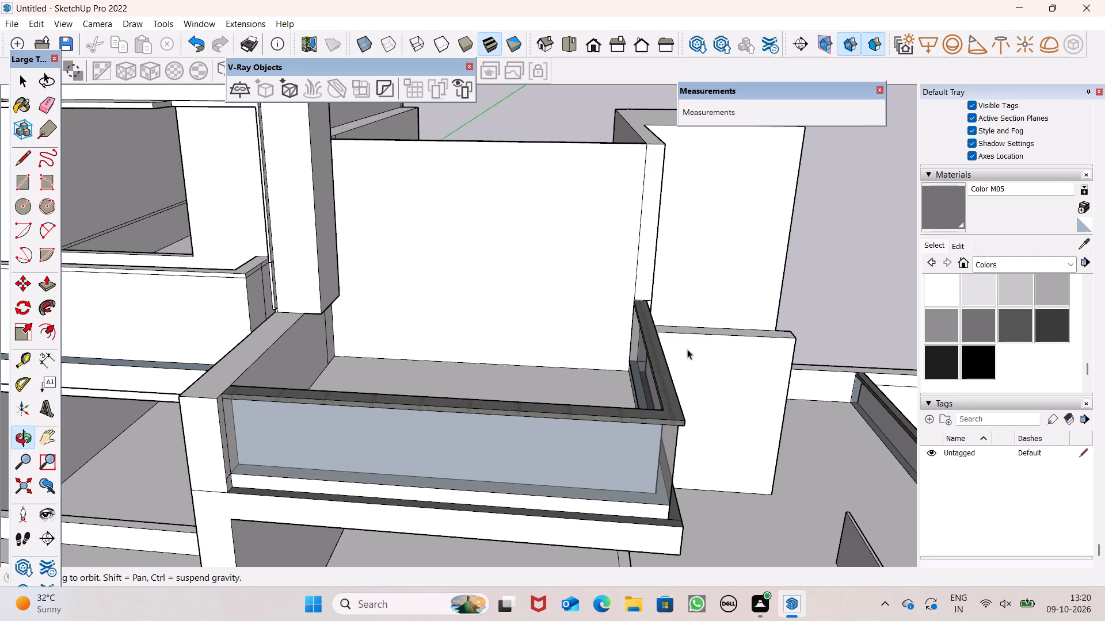
scroll(660, 344, "down", 1)
scroll(542, 372, "down", 4)
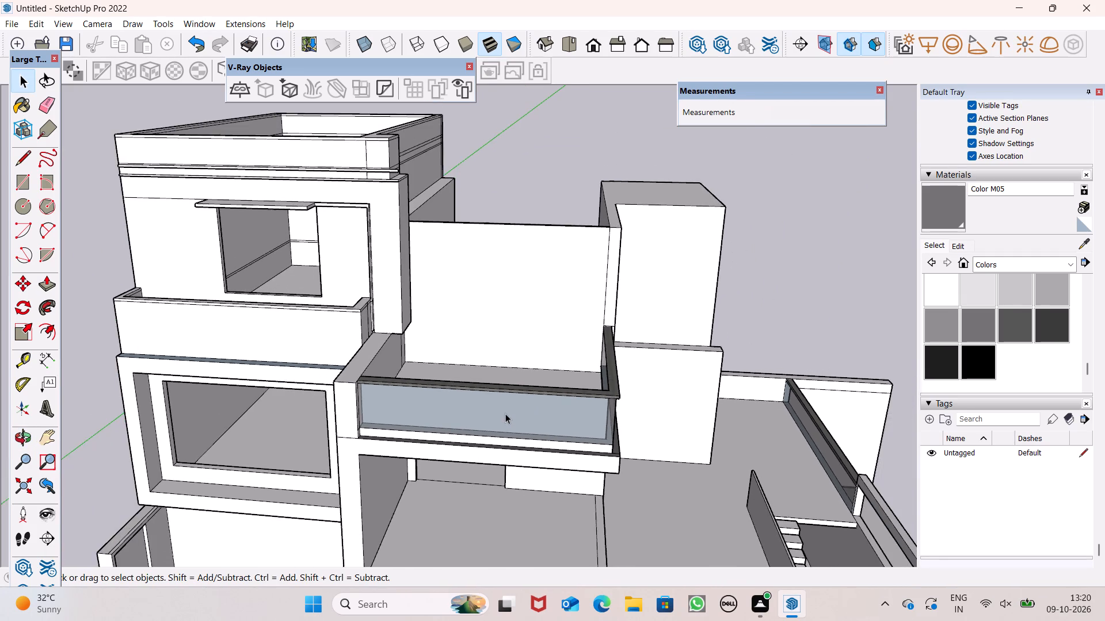
scroll(508, 412, "down", 3)
middle_click_drag(563, 450, 367, 474)
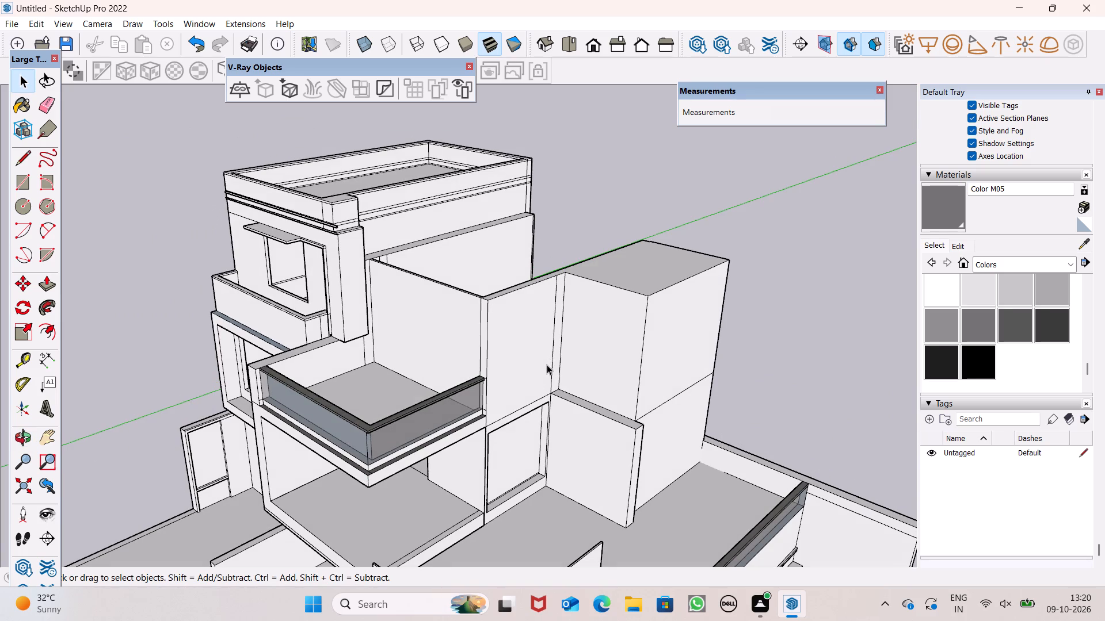
scroll(516, 327, "up", 1)
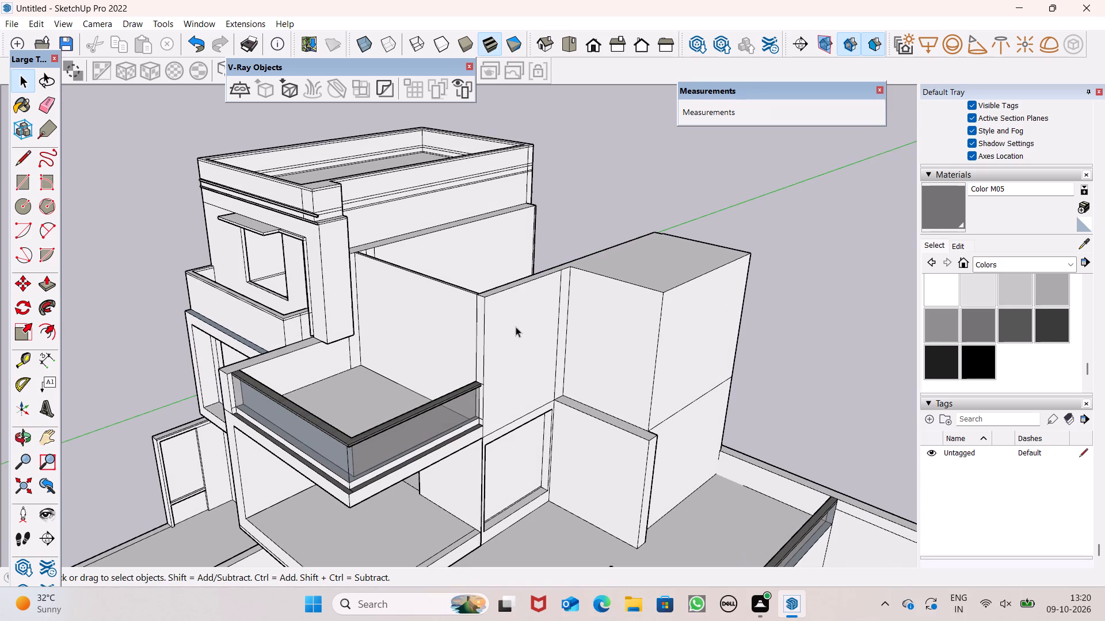
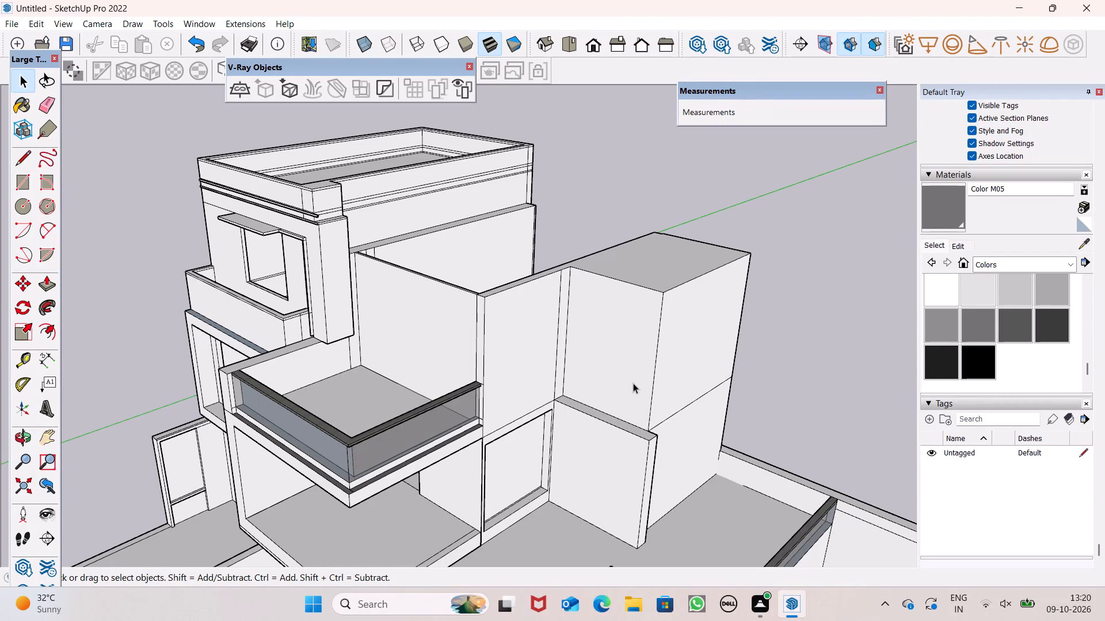
Draw a horizontal line about 9' 5" long across the upper wall between the terrace and side block, just below its top edge.
left_click(16, 149)
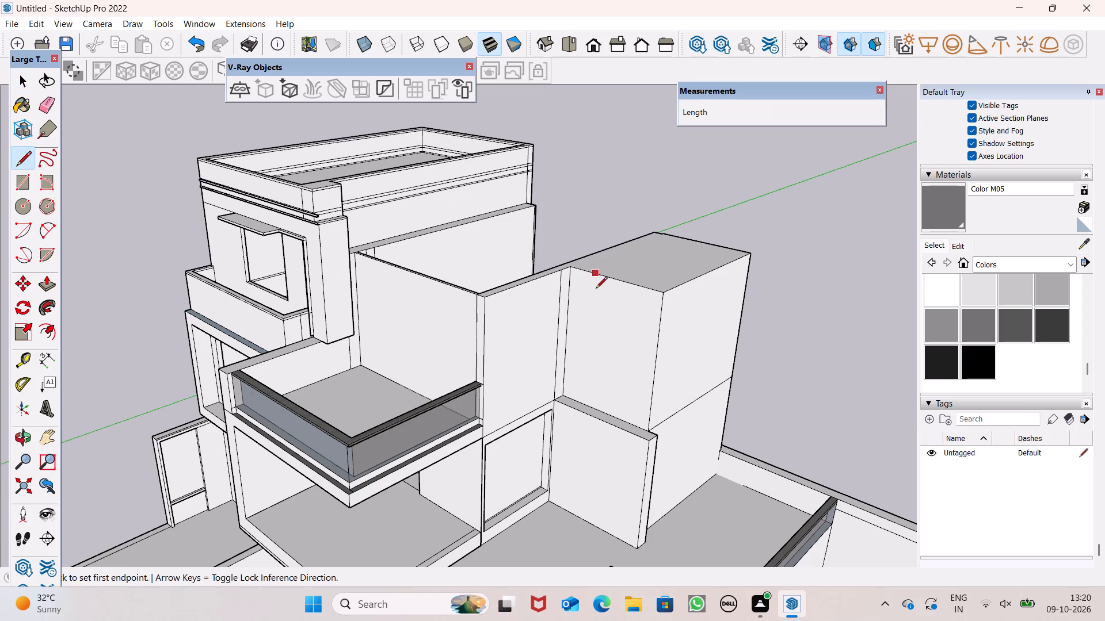
middle_click_drag(590, 305, 434, 267)
scroll(433, 270, "up", 1)
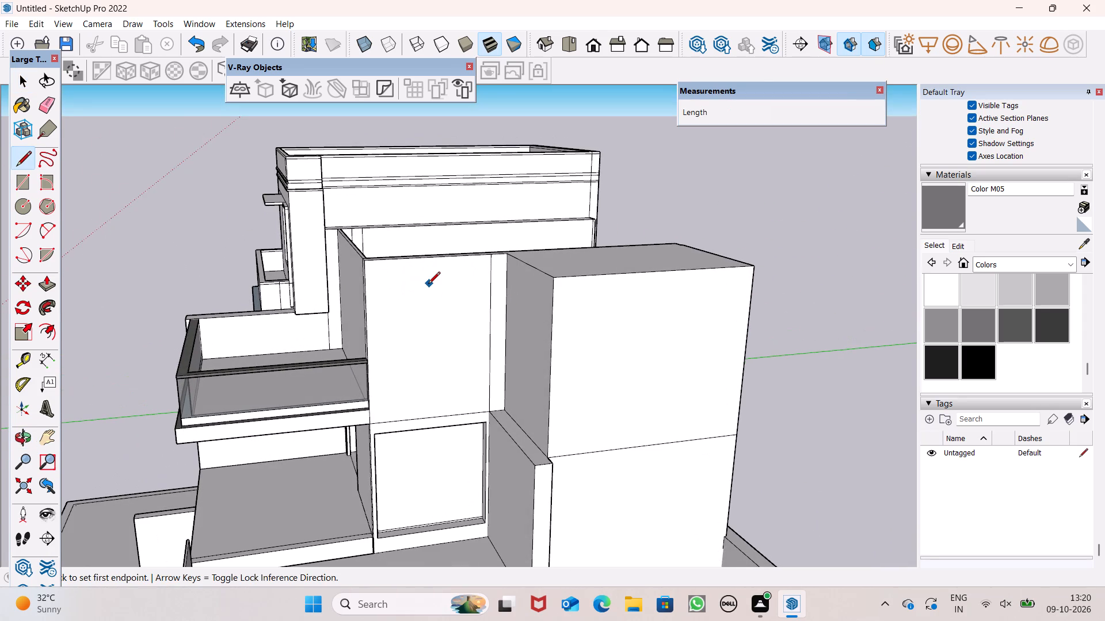
scroll(428, 282, "up", 3)
scroll(366, 303, "up", 2)
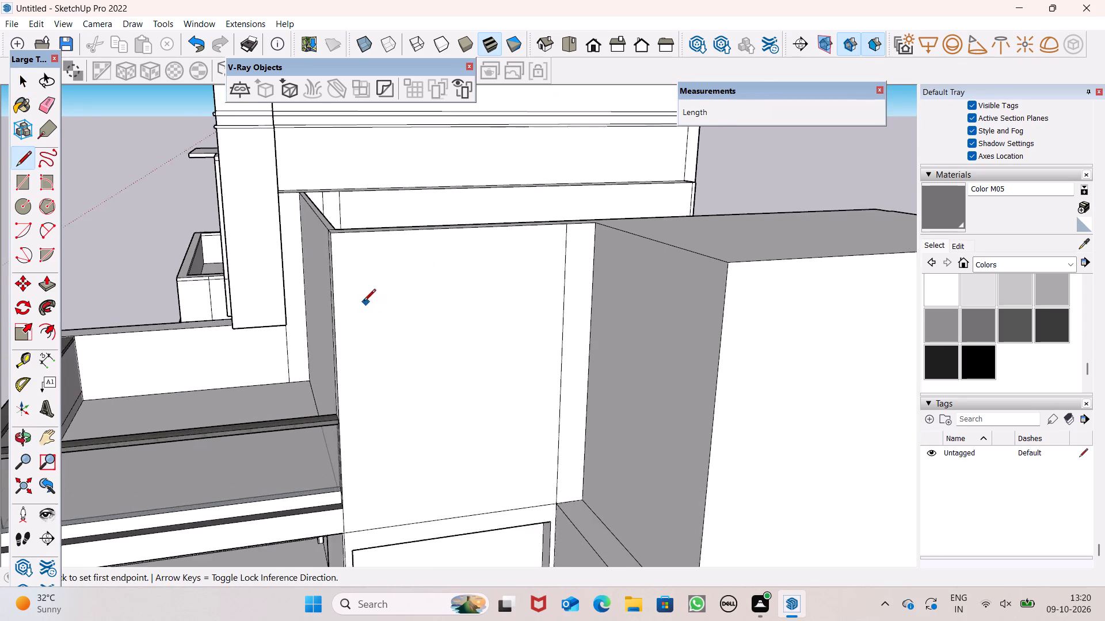
scroll(364, 302, "up", 2)
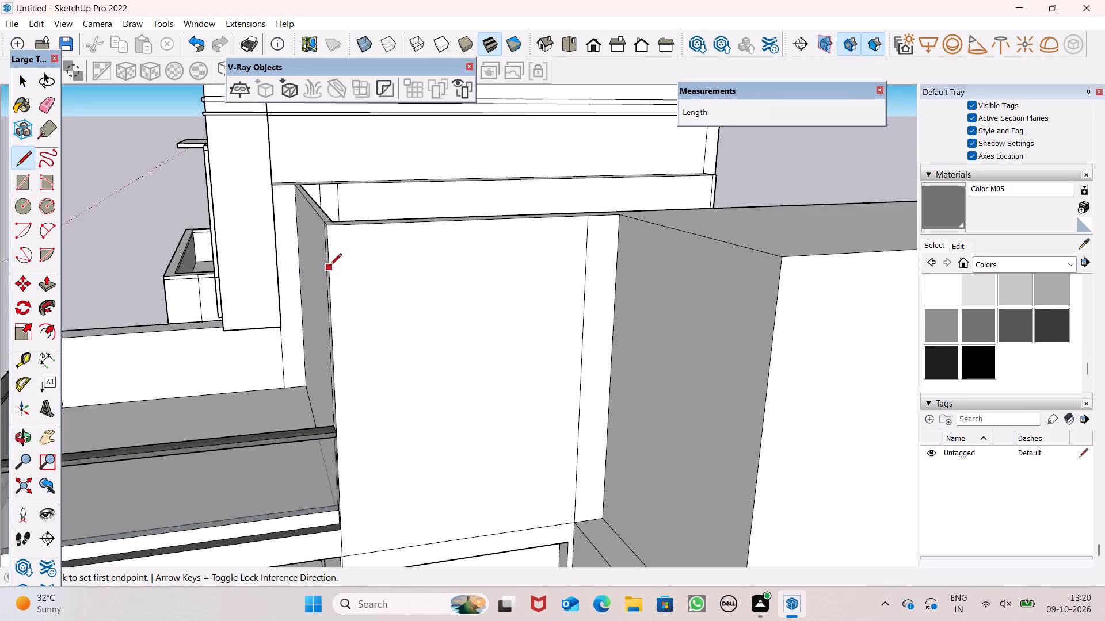
left_click(330, 266)
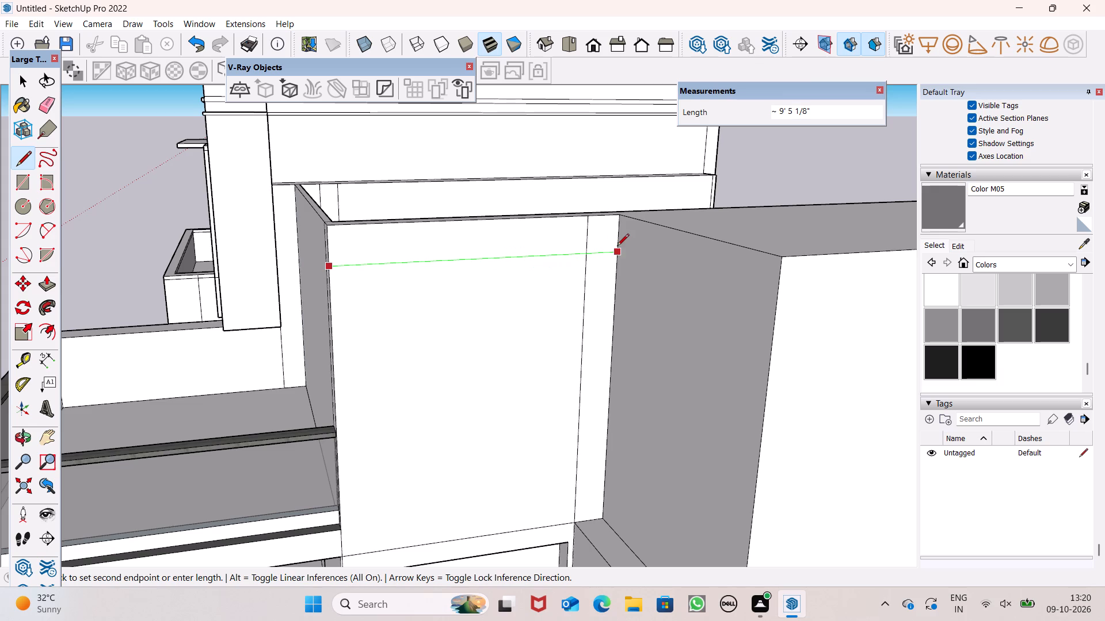
left_click(617, 247)
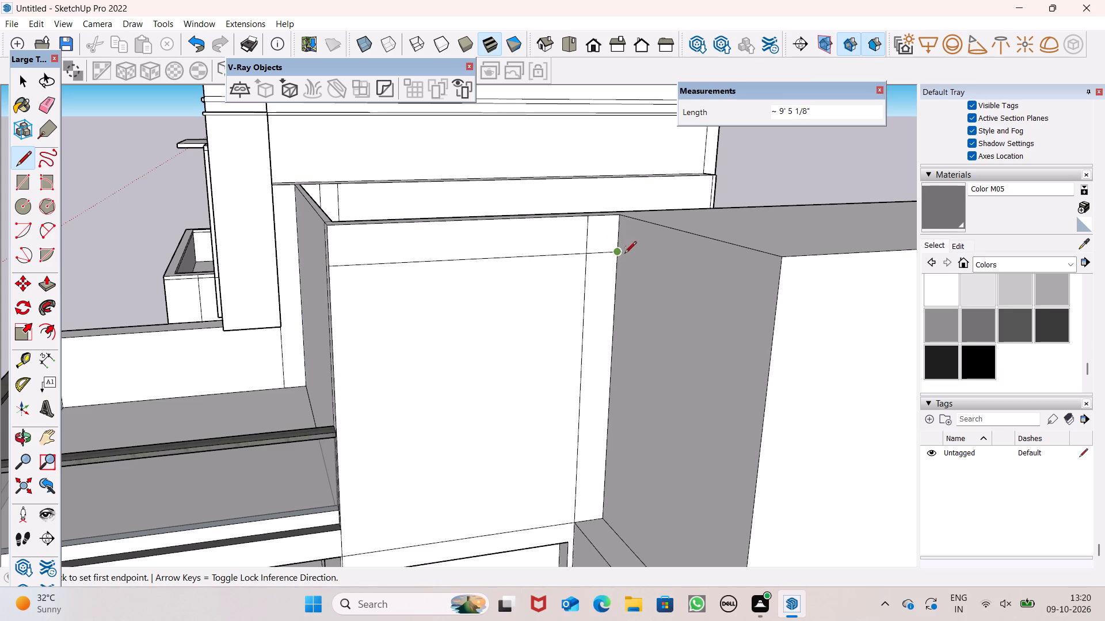
Draw a vertical line about 11' long from the top edge to the base of the same wall, near its terrace-side corner.
middle_click_drag(618, 310, 717, 323)
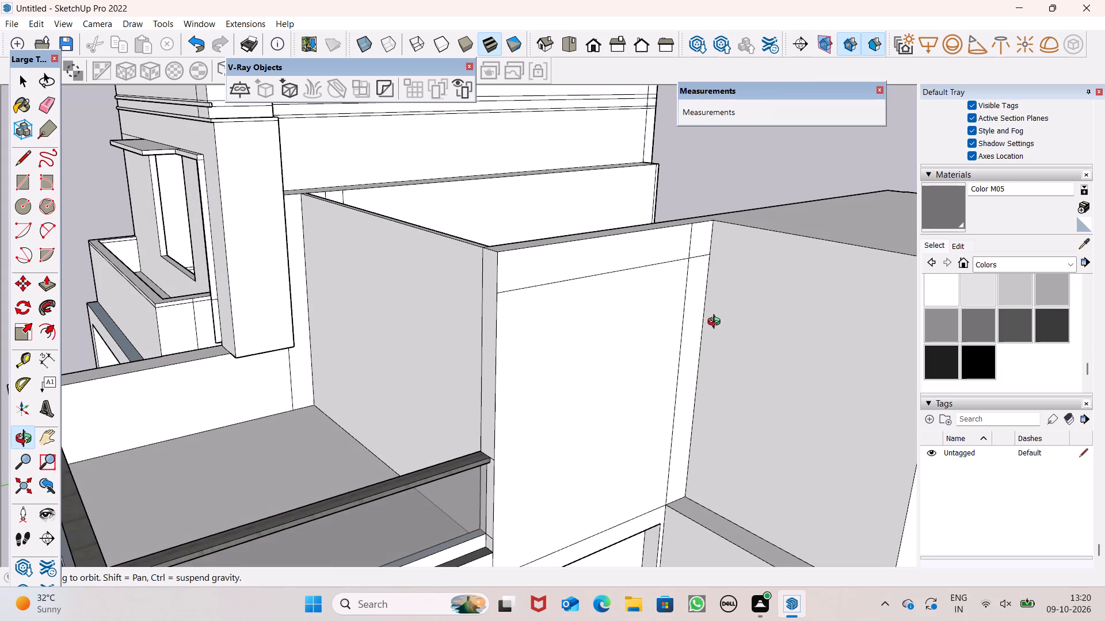
middle_click_drag(717, 323, 684, 306)
scroll(684, 307, "up", 1)
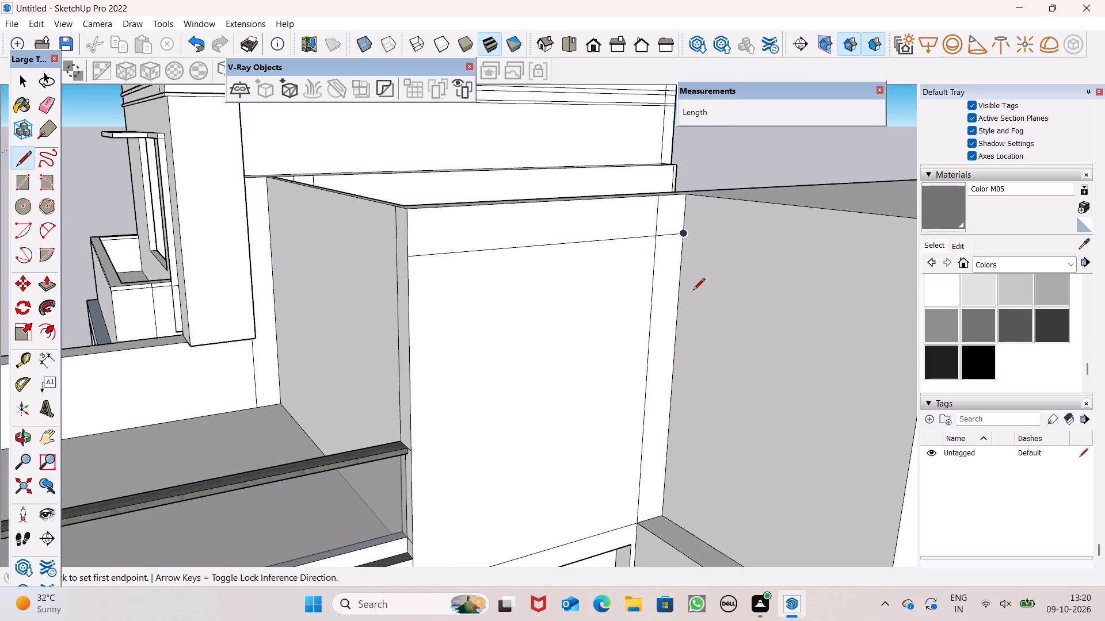
middle_click_drag(632, 278, 540, 282)
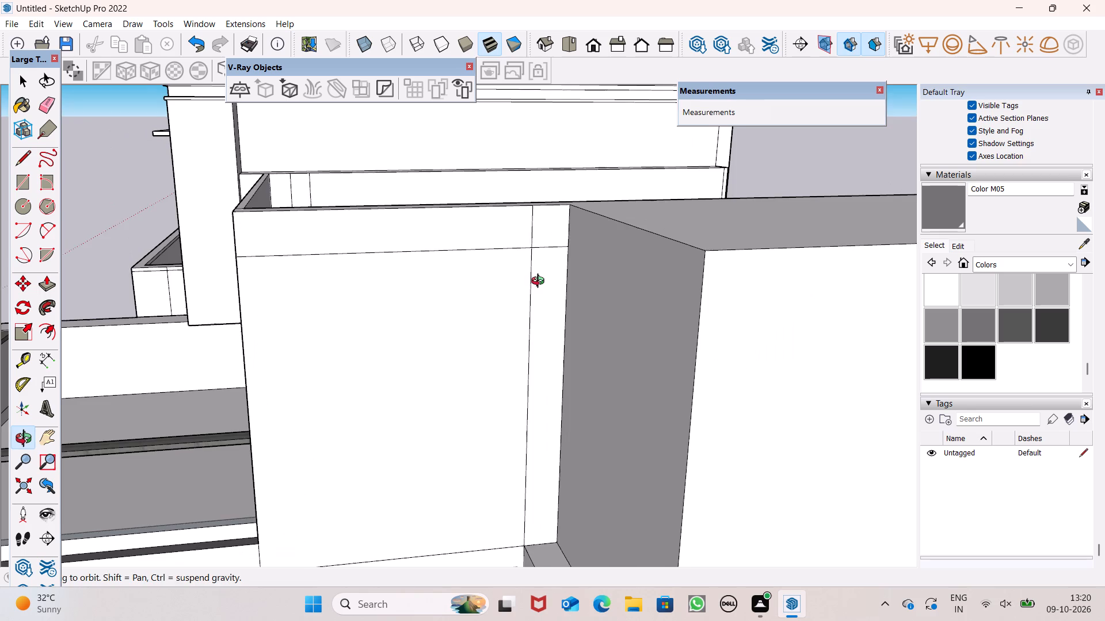
middle_click_drag(540, 282, 540, 281)
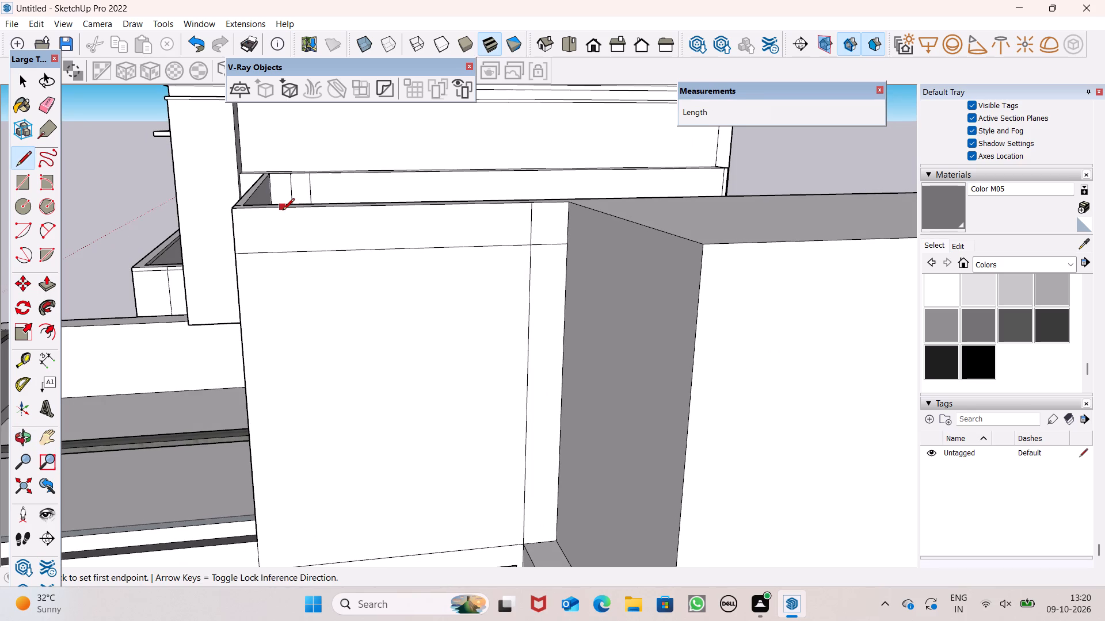
triple_click(277, 206)
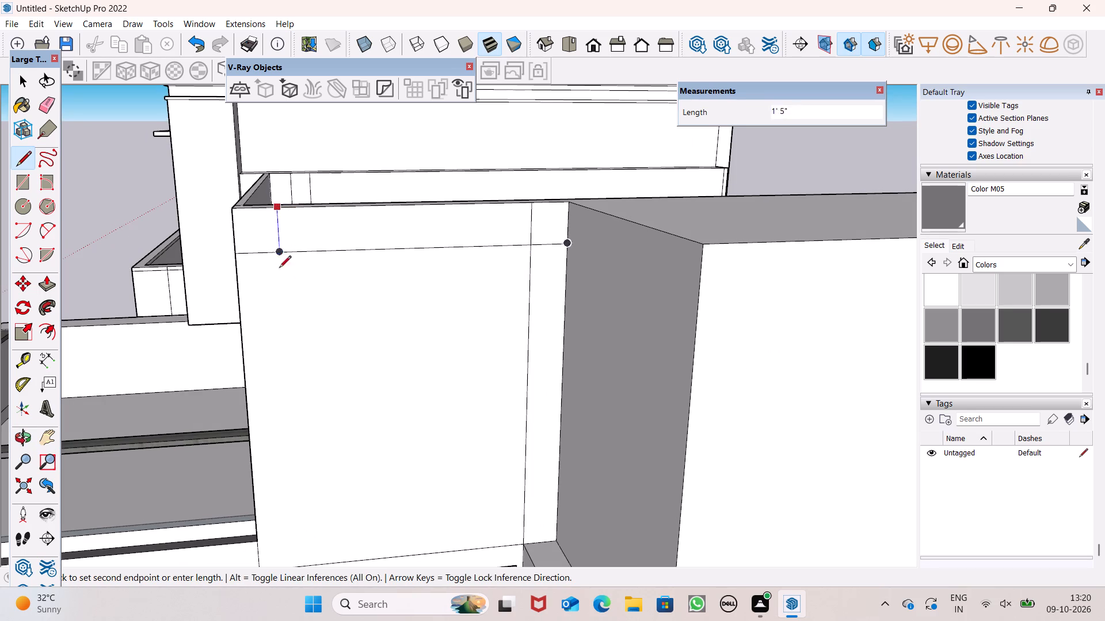
left_click(294, 570)
scroll(343, 445, "down", 2)
scroll(343, 445, "up", 1)
scroll(343, 445, "down", 4)
scroll(325, 523, "up", 2)
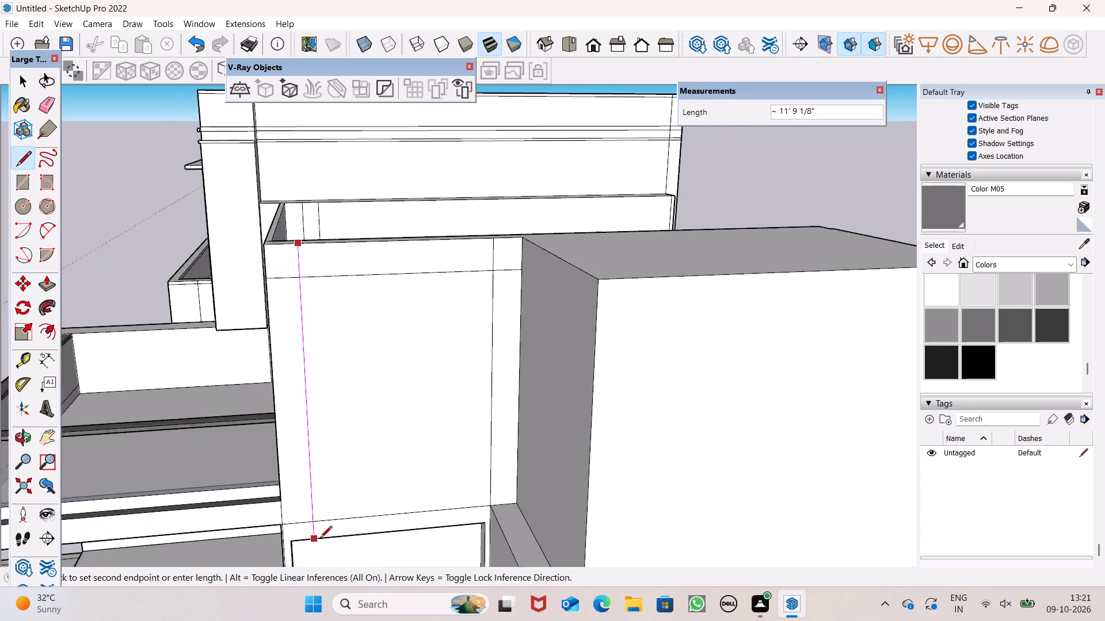
scroll(320, 539, "up", 4)
left_click(304, 513)
scroll(341, 514, "down", 5)
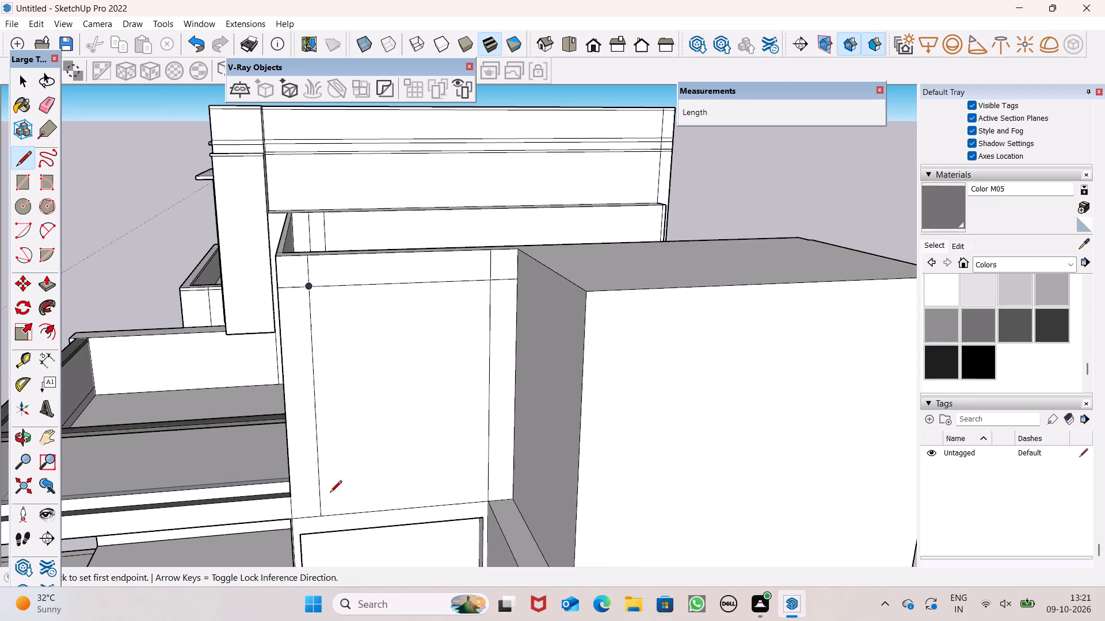
Erase the overlapping line ends at the wall's two upper corners, leaving a clean inner rectangle with a surrounding frame.
left_click(44, 292)
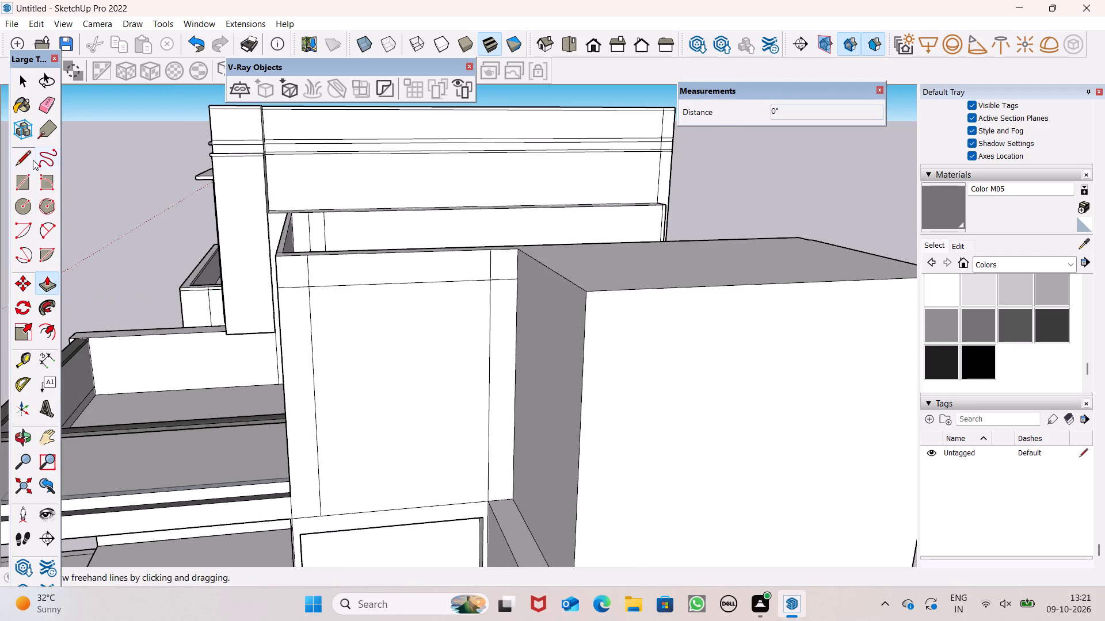
left_click(44, 108)
scroll(289, 275, "up", 5)
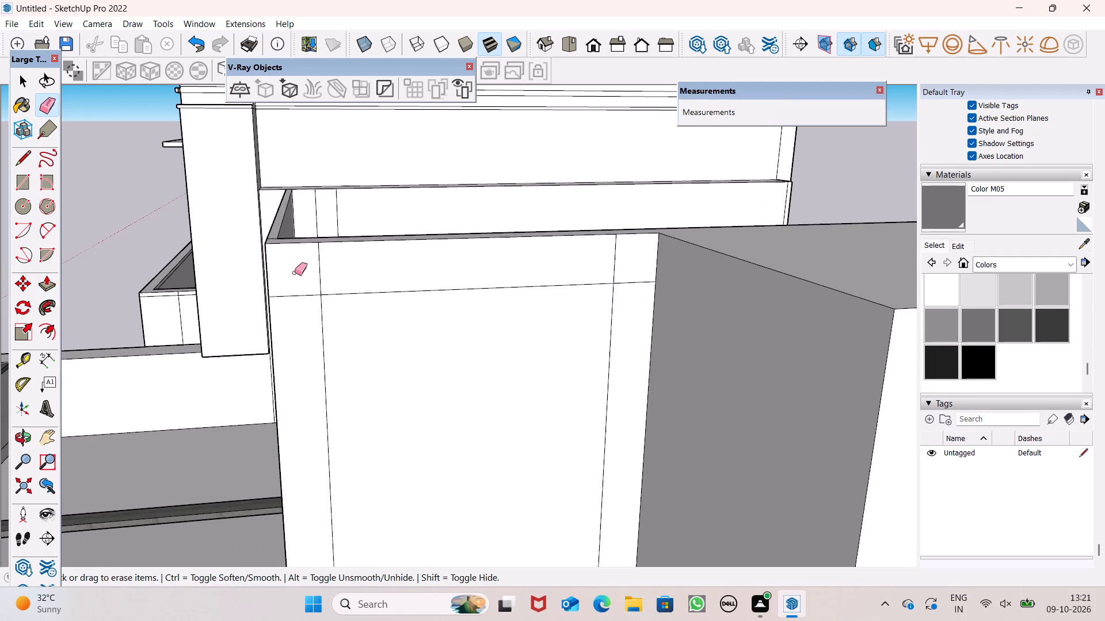
left_click_drag(321, 273, 304, 302)
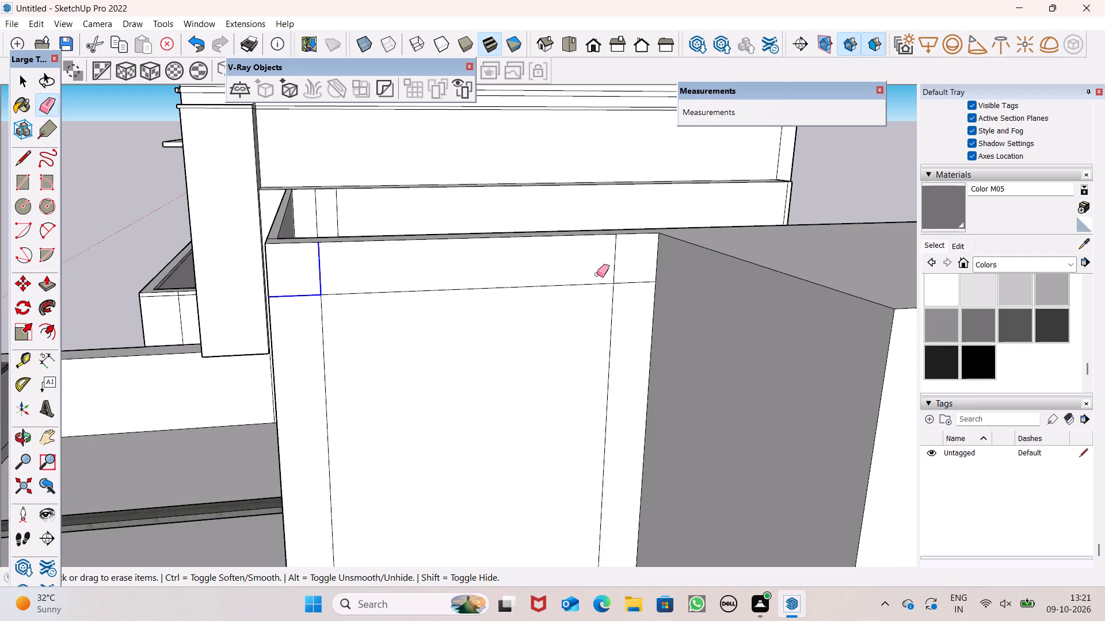
left_click_drag(597, 274, 630, 285)
scroll(619, 273, "down", 1)
scroll(617, 275, "up", 1)
scroll(617, 276, "down", 3)
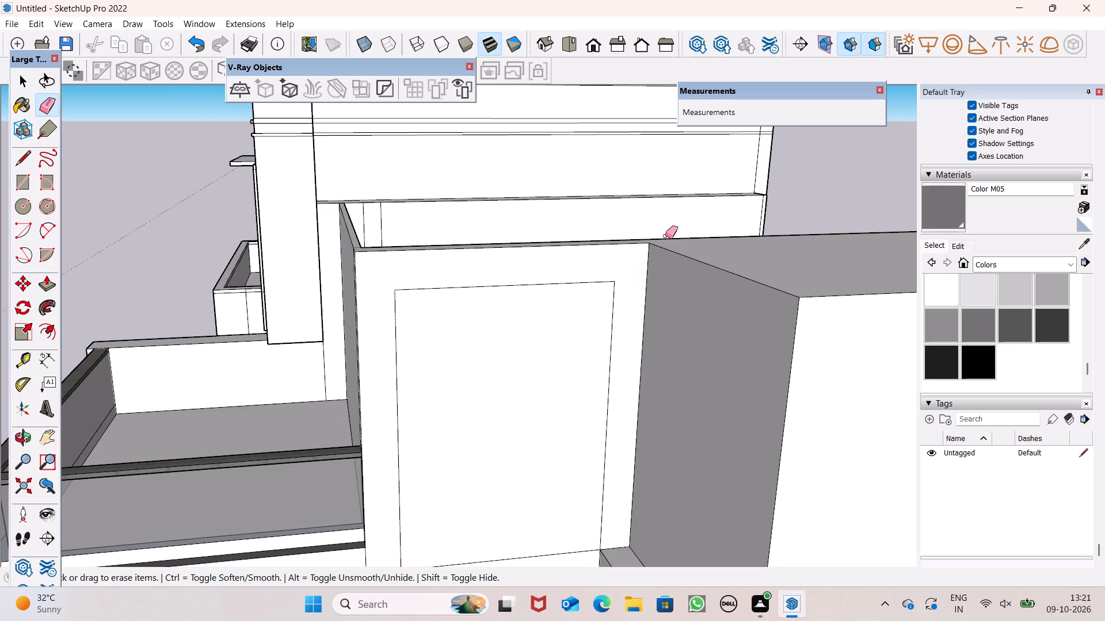
scroll(682, 213, "down", 3)
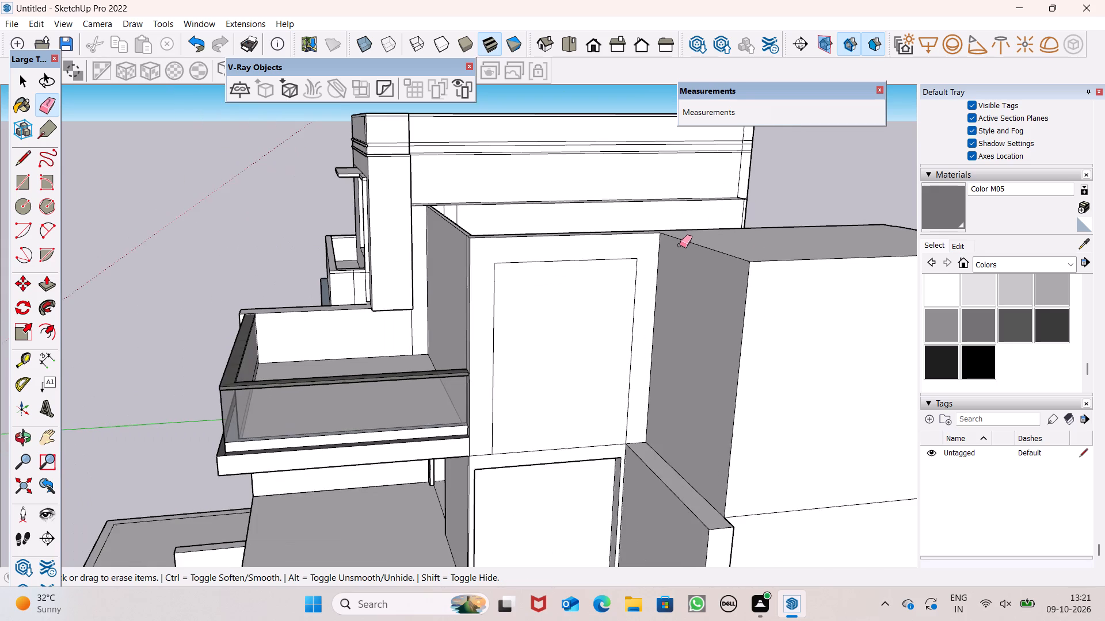
scroll(680, 245, "up", 1)
scroll(649, 220, "down", 2)
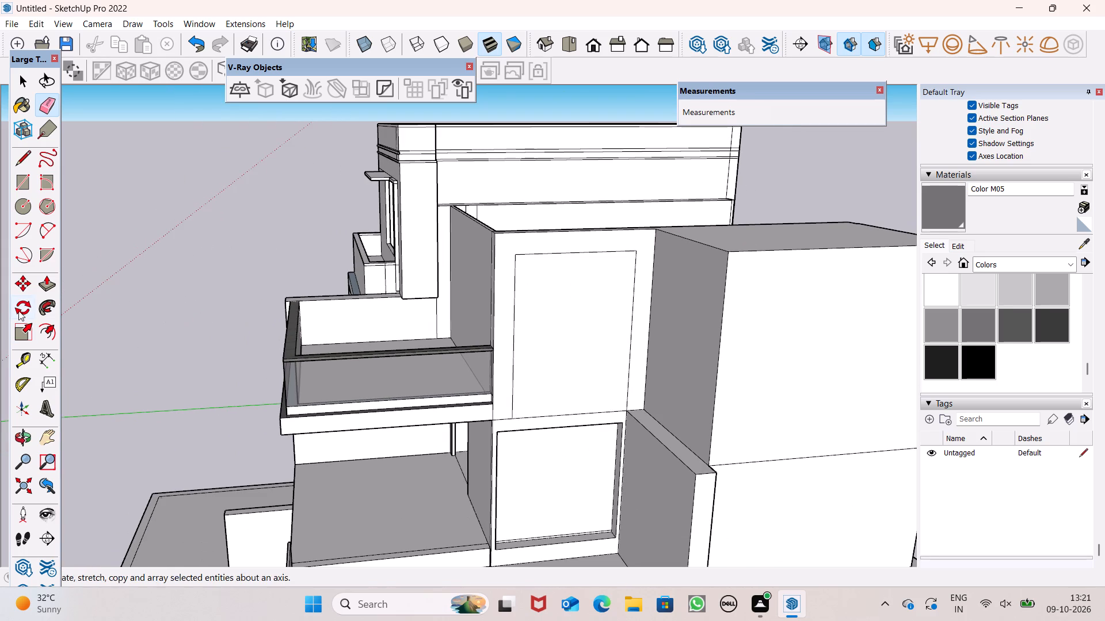
Push/Pull the frame face around the inner rectangle outward about 8', flush with the side block's outer face.
left_click(55, 285)
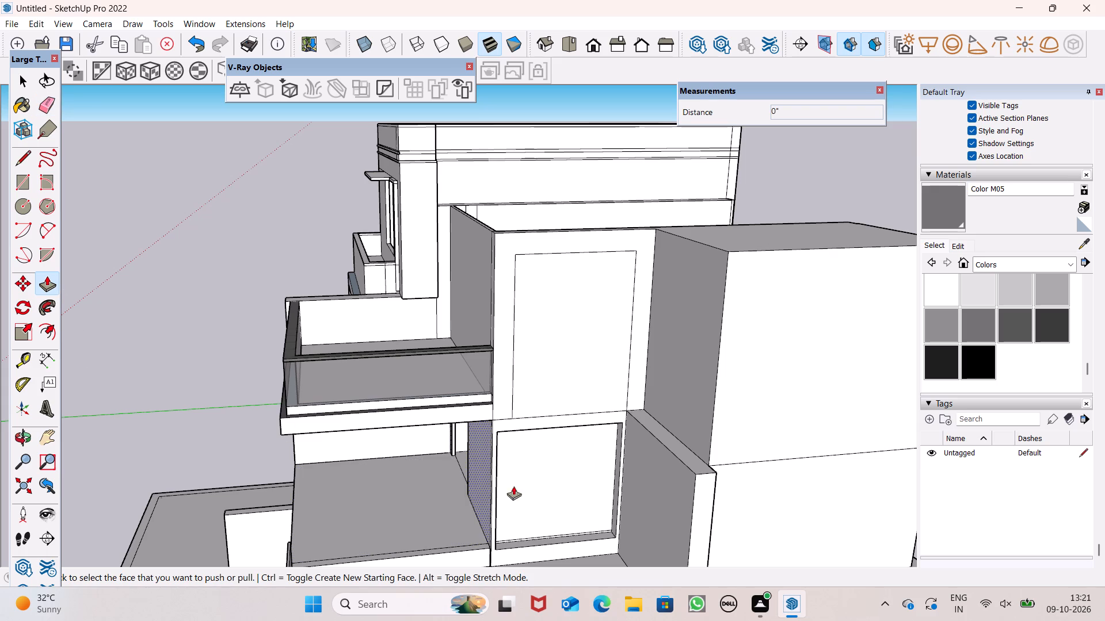
left_click_drag(642, 394, 643, 393)
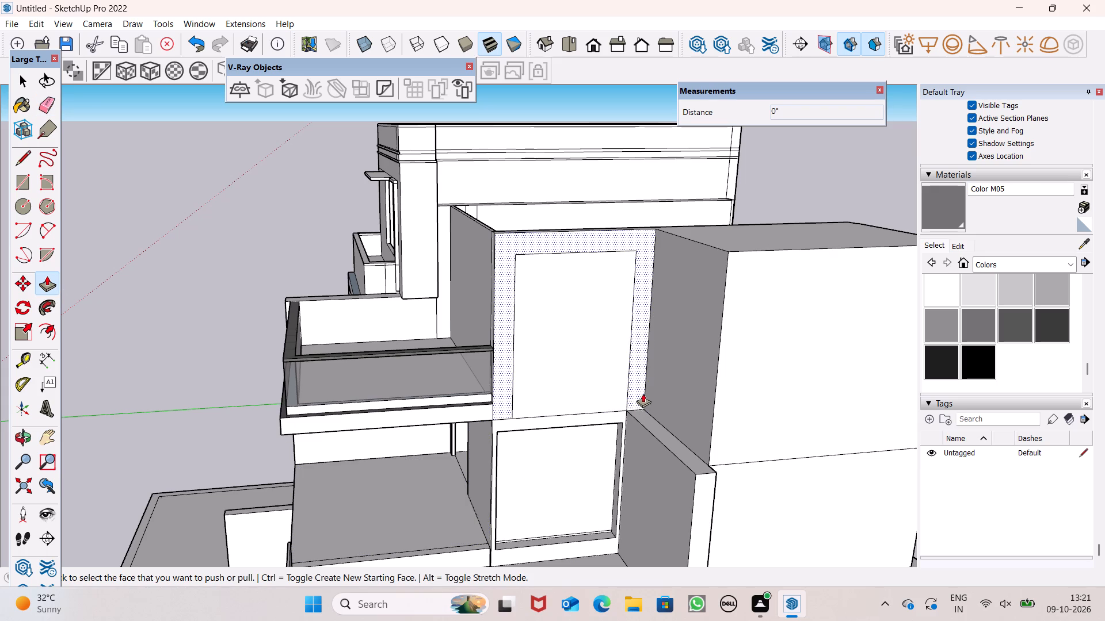
left_click_drag(643, 393, 726, 447)
left_click(726, 447)
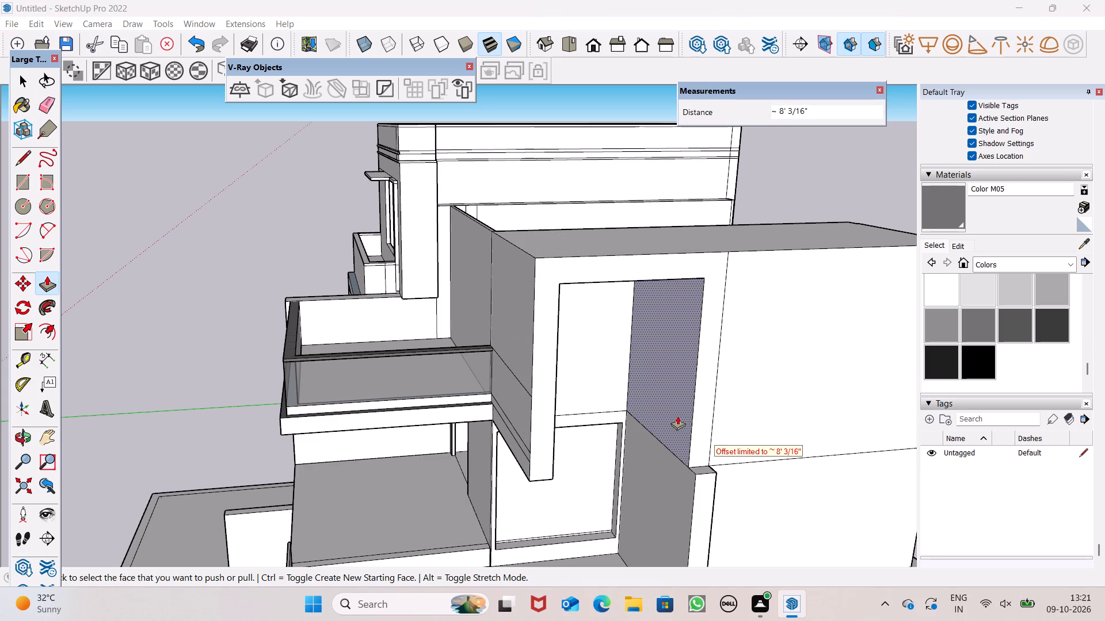
Examine the projecting frame and its recess beside the terrace from the front, below and side, dismissing the chat notification.
middle_click_drag(666, 368, 664, 355)
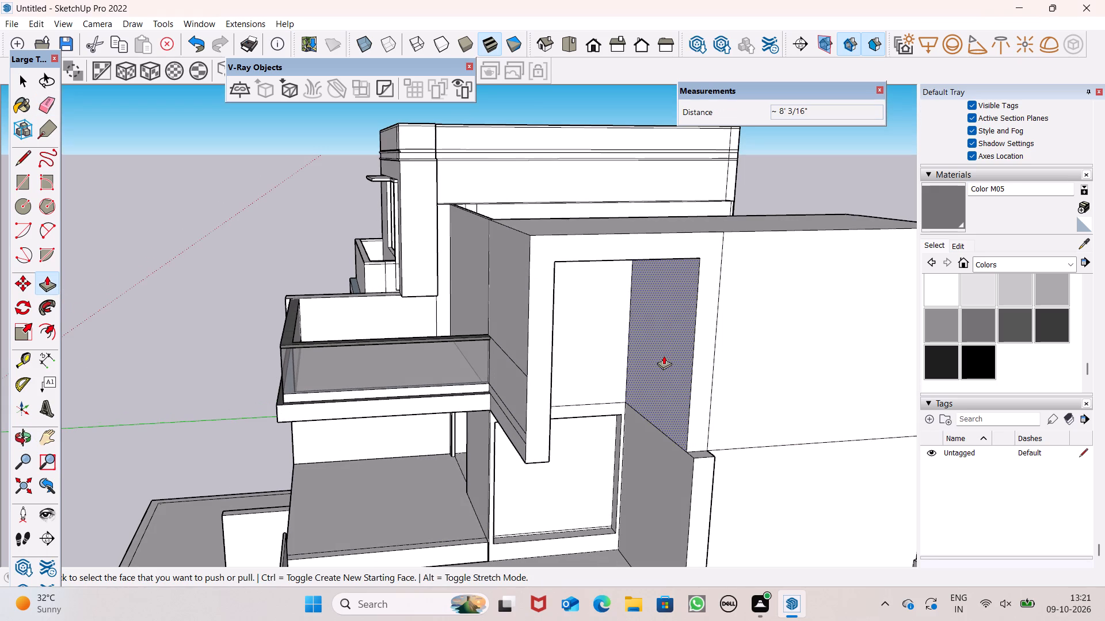
middle_click_drag(657, 355, 591, 273)
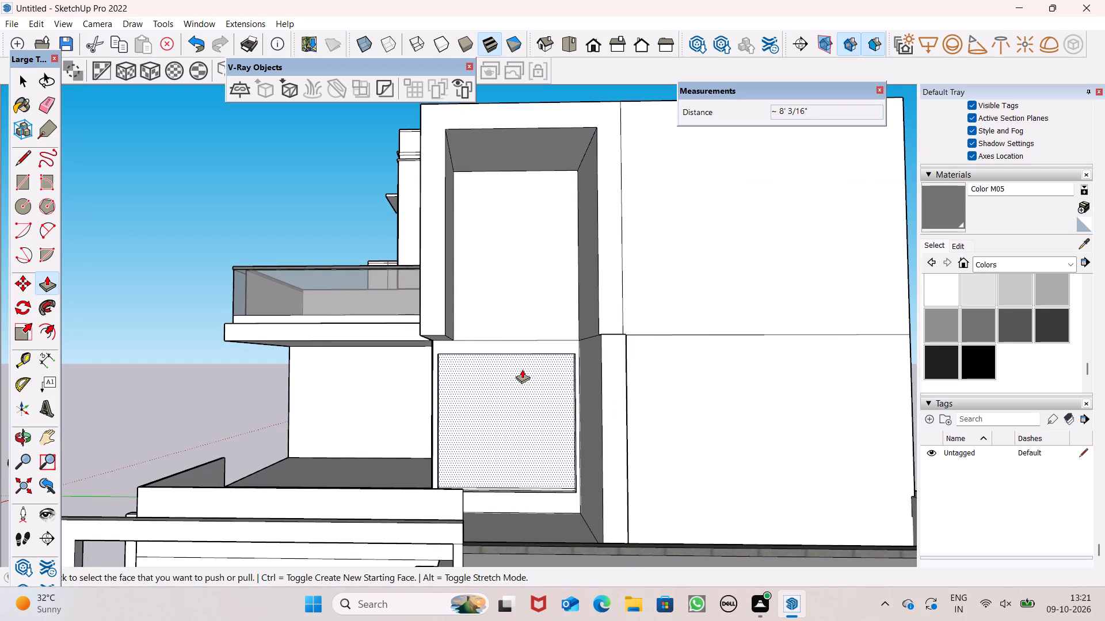
scroll(522, 369, "up", 3)
middle_click_drag(522, 369, 623, 474)
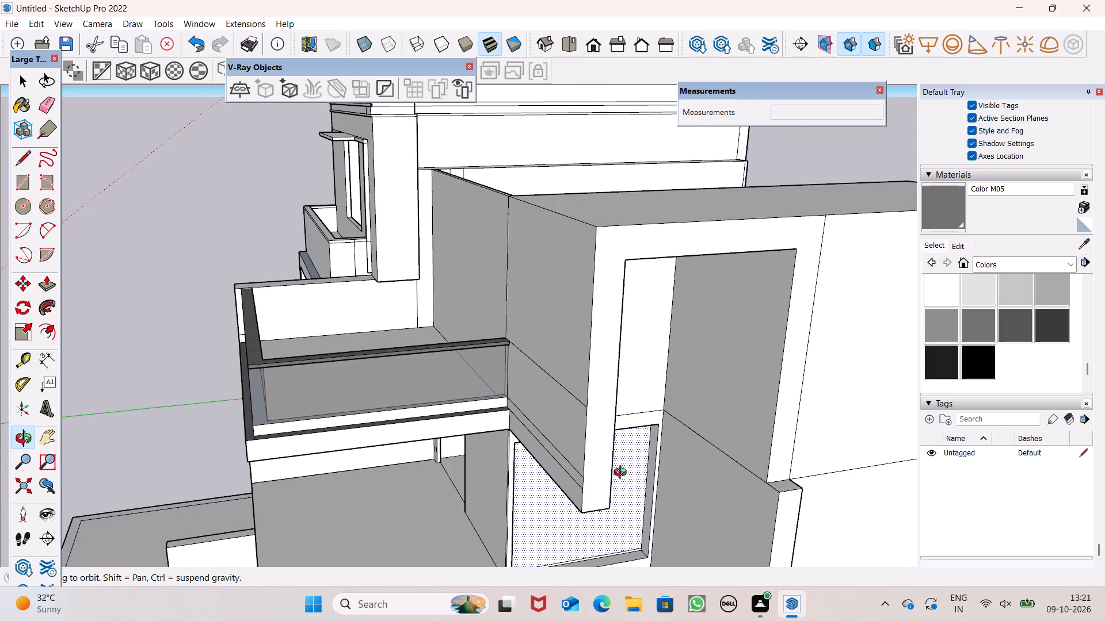
middle_click_drag(623, 474, 660, 442)
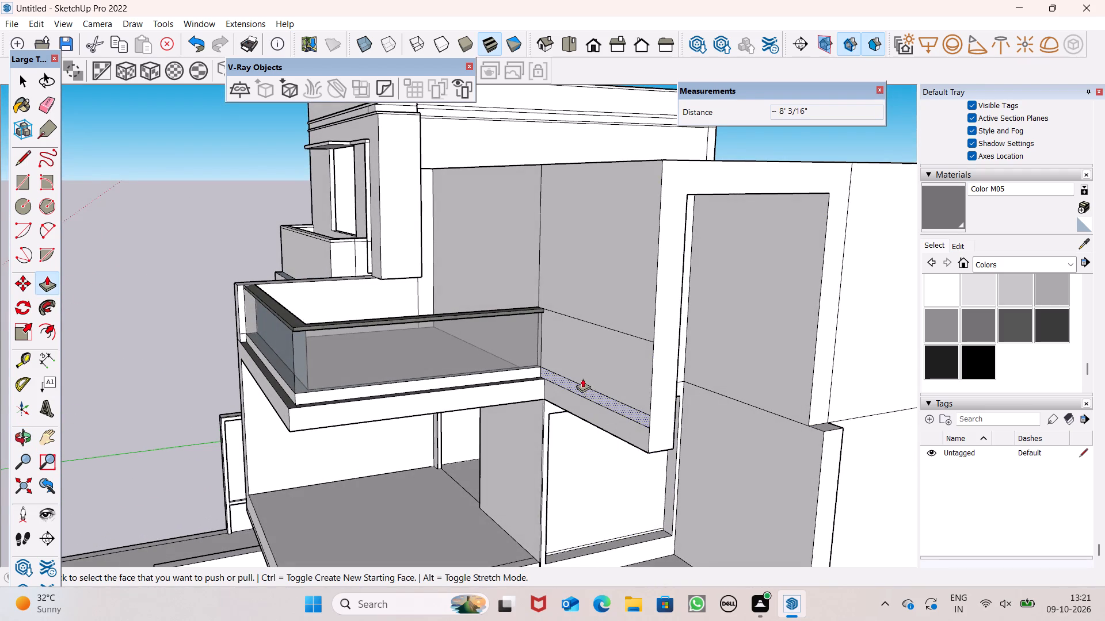
middle_click_drag(558, 397, 478, 403)
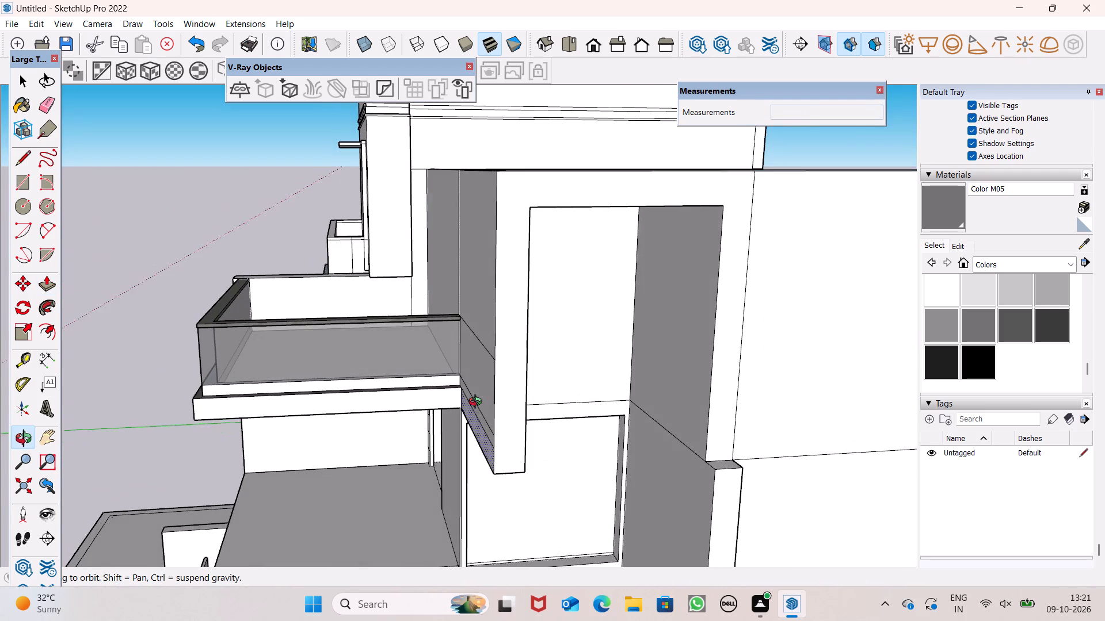
middle_click_drag(478, 403, 478, 404)
middle_click_drag(525, 411, 496, 401)
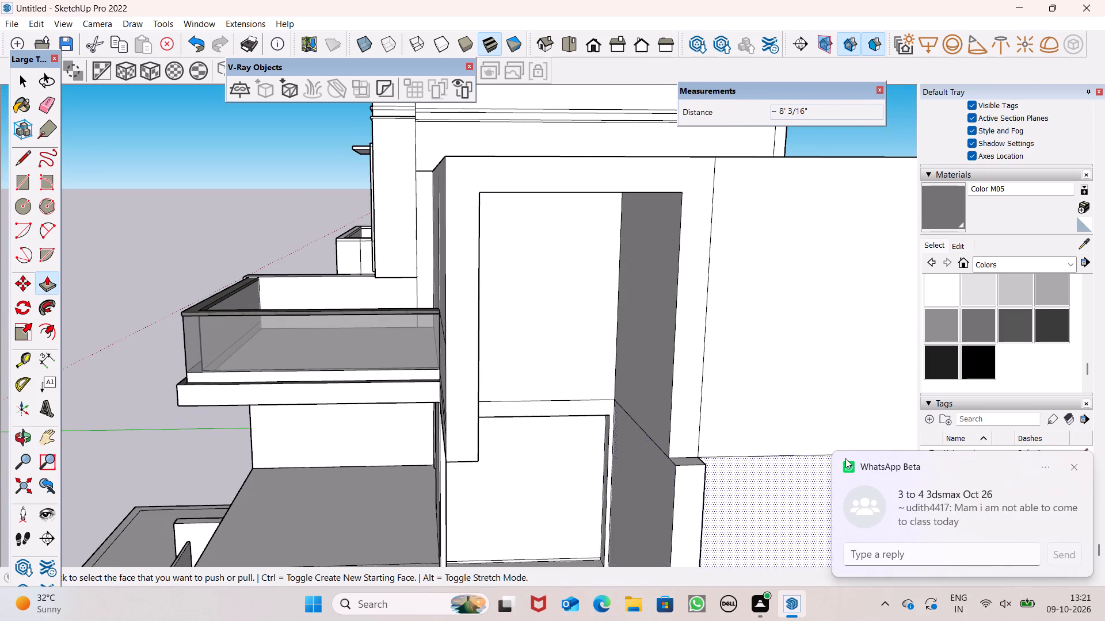
left_click(1076, 464)
Draw a horizontal line about 7' 1 5/8" long across the recessed wall inside the frame, just above its bottom edge.
middle_click_drag(666, 462, 593, 465)
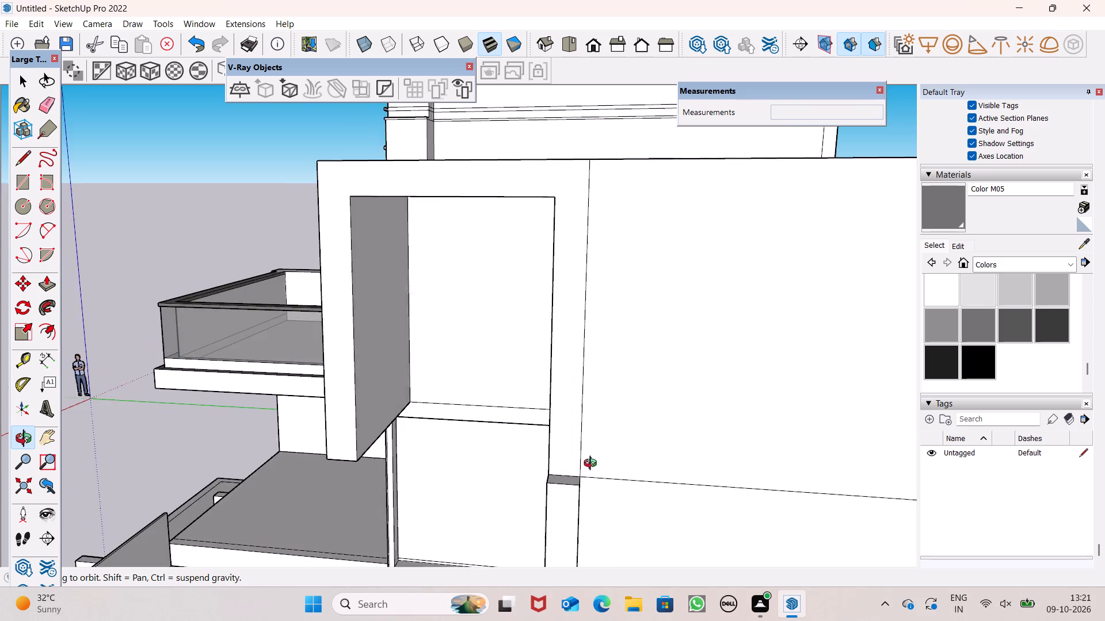
middle_click_drag(593, 465, 626, 447)
scroll(513, 407, "up", 5)
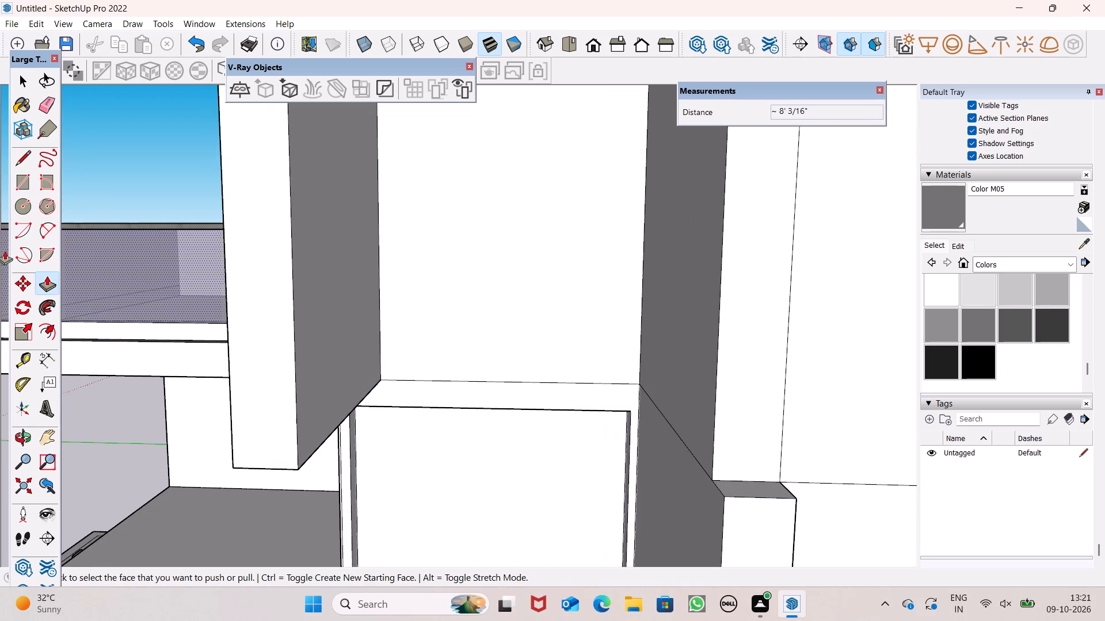
left_click(28, 159)
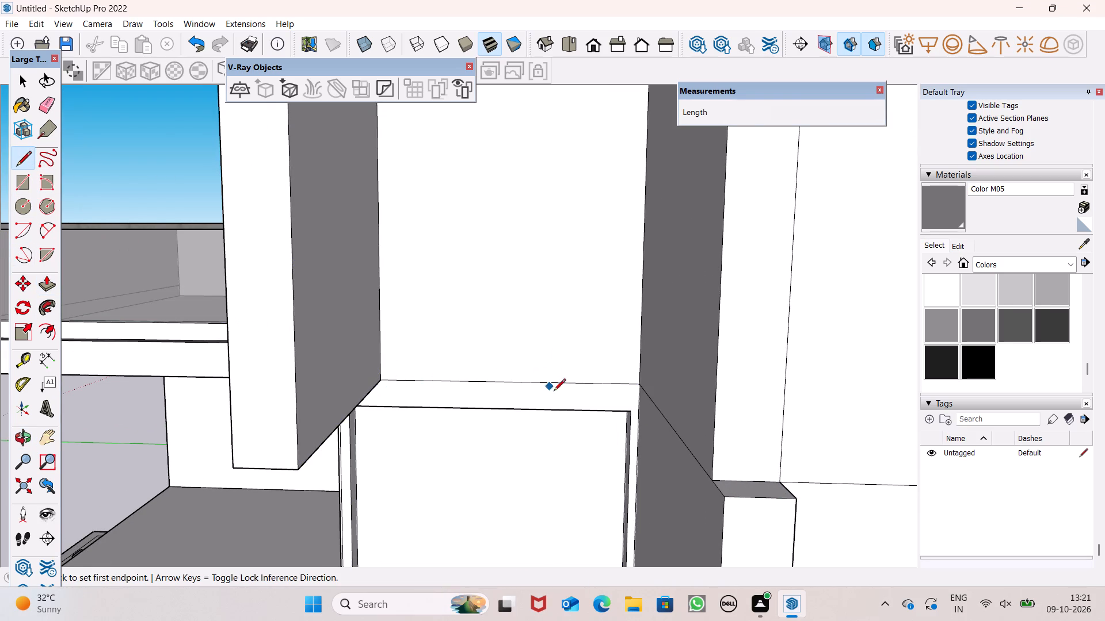
scroll(623, 416, "up", 4)
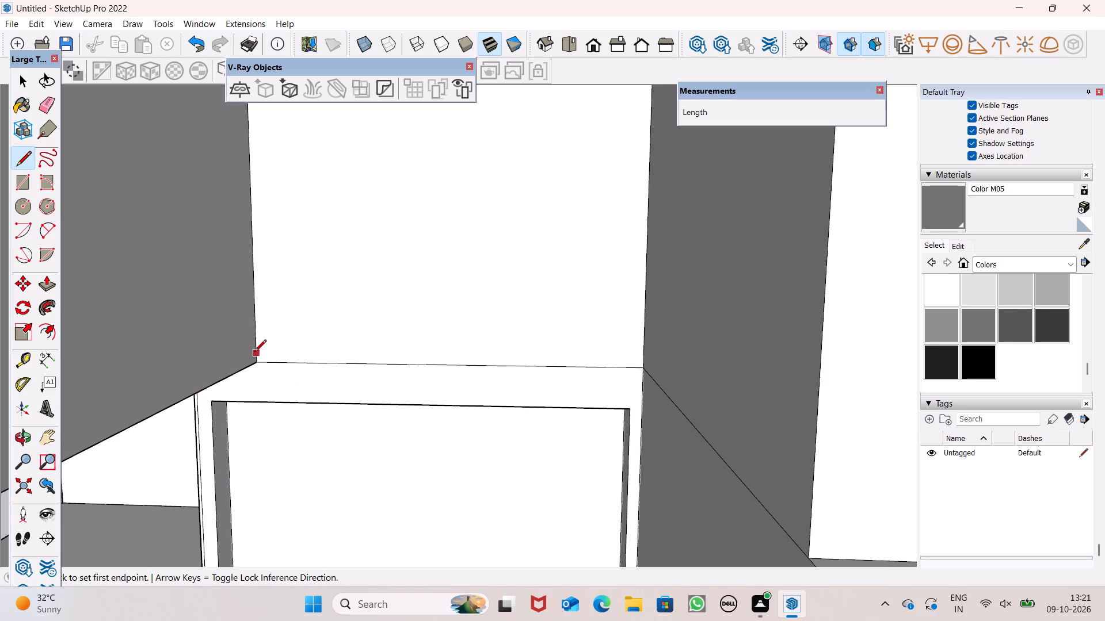
left_click(255, 333)
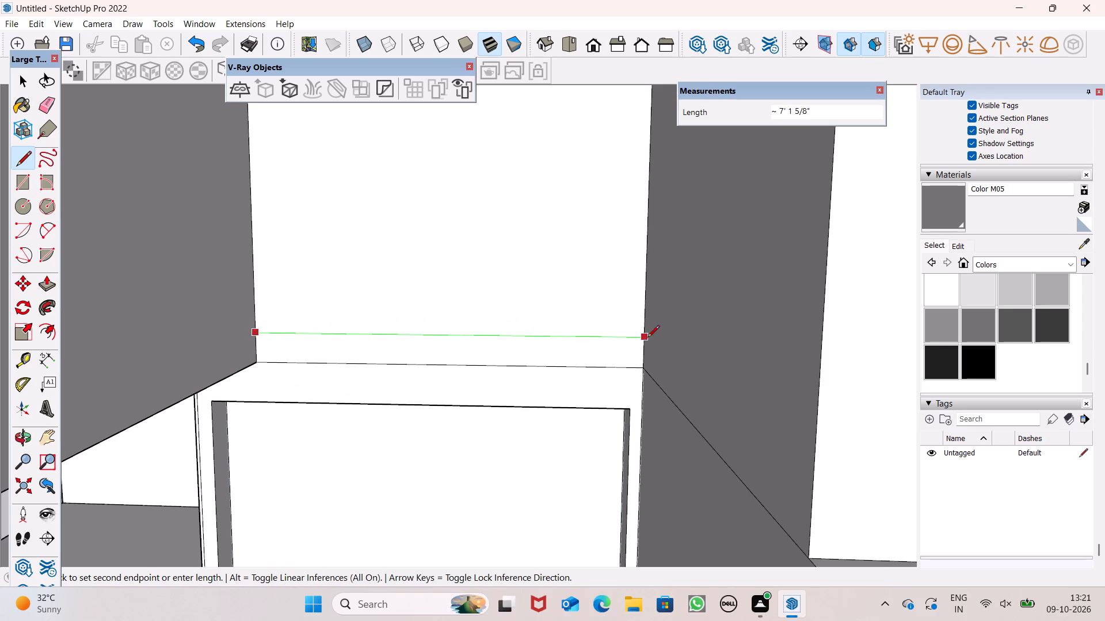
left_click(651, 338)
scroll(515, 266, "up", 1)
scroll(515, 266, "down", 8)
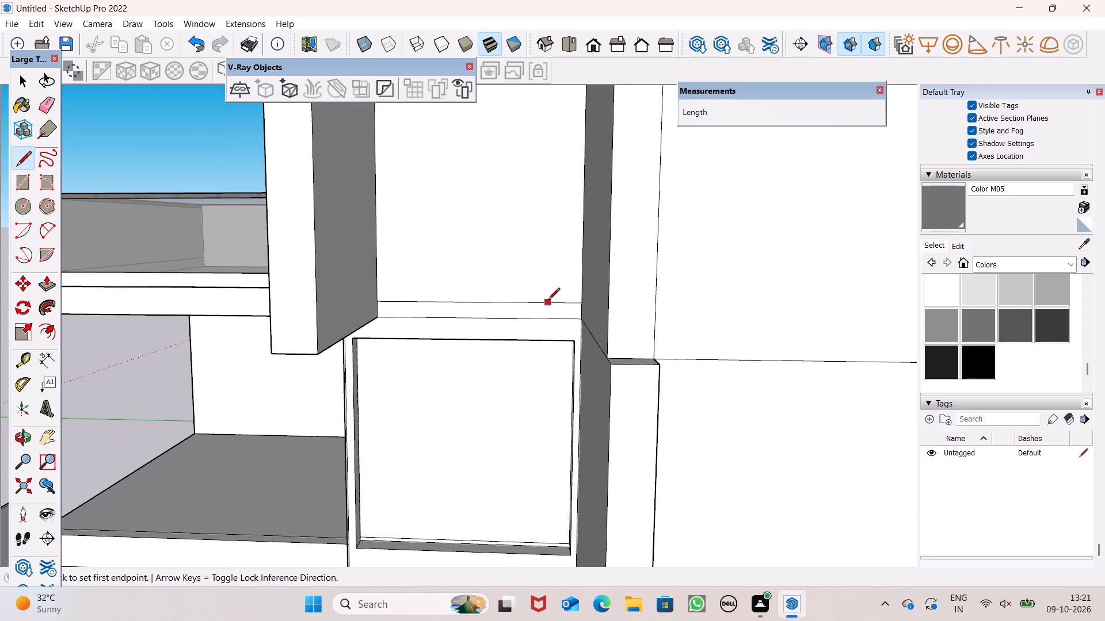
middle_click_drag(540, 347, 539, 320)
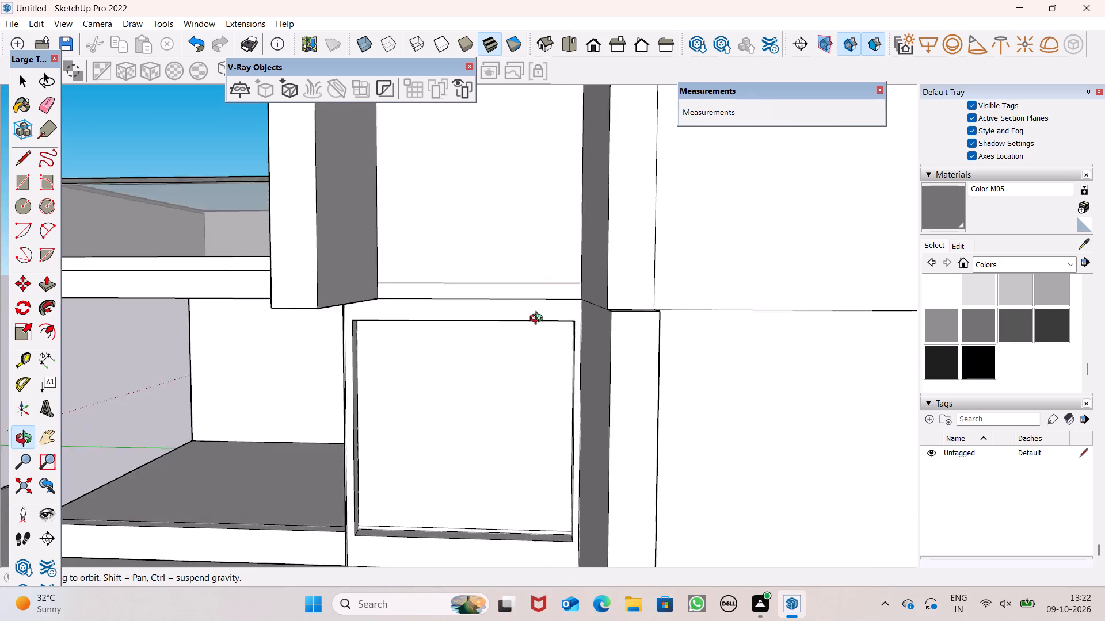
Push/Pull the narrow strip below the new line outward about 8', flush with the projecting frame's outer face.
middle_click_drag(539, 320, 543, 314)
left_click(47, 279)
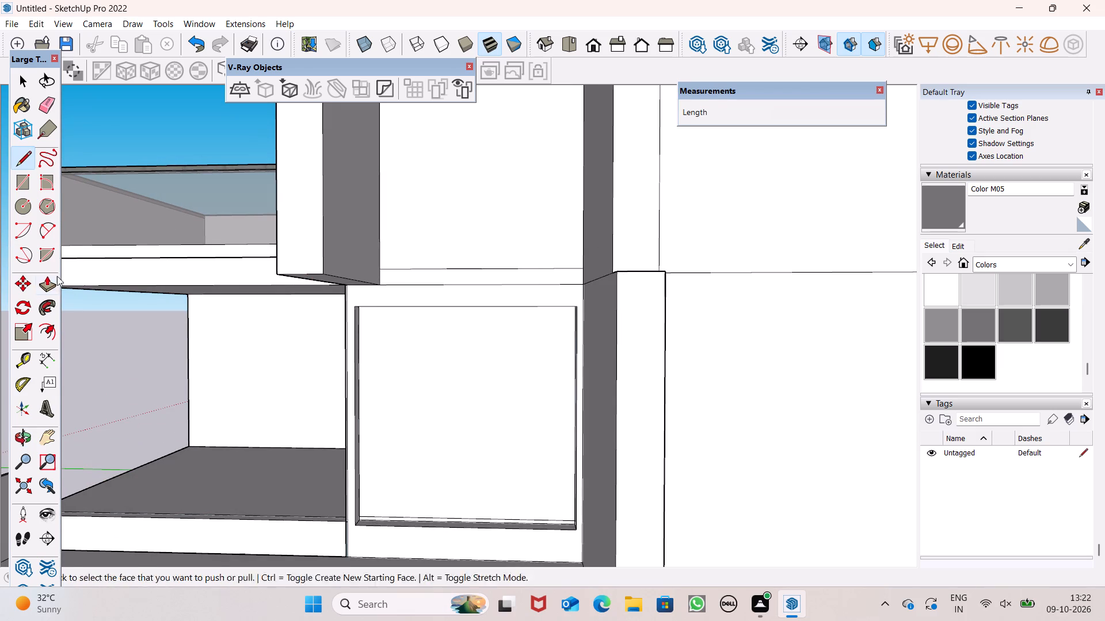
left_click_drag(391, 271, 367, 281)
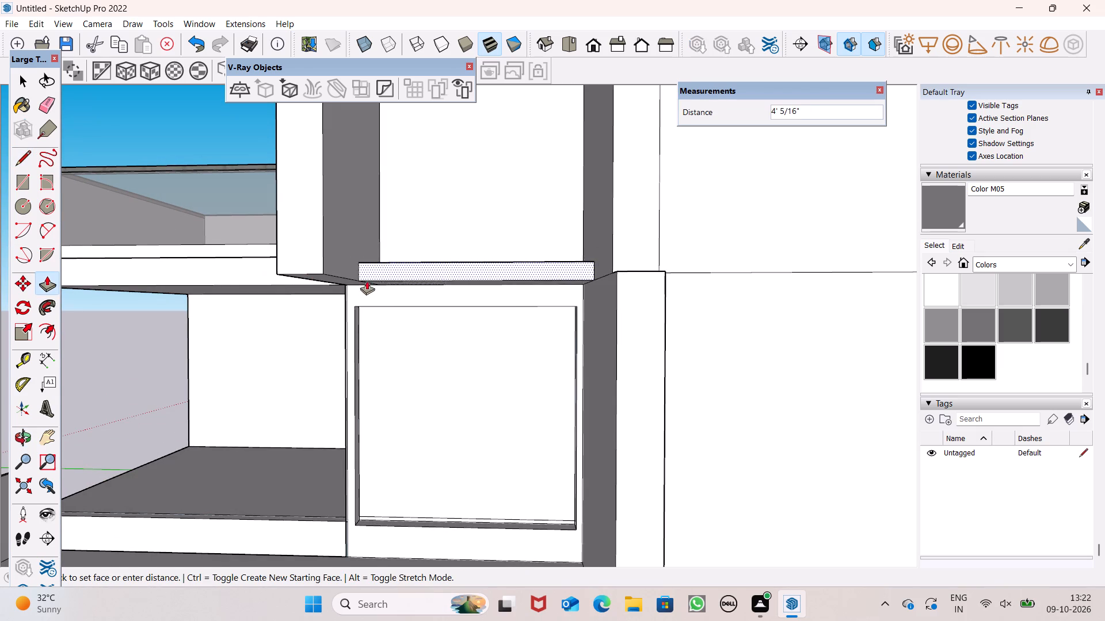
left_click_drag(367, 281, 304, 274)
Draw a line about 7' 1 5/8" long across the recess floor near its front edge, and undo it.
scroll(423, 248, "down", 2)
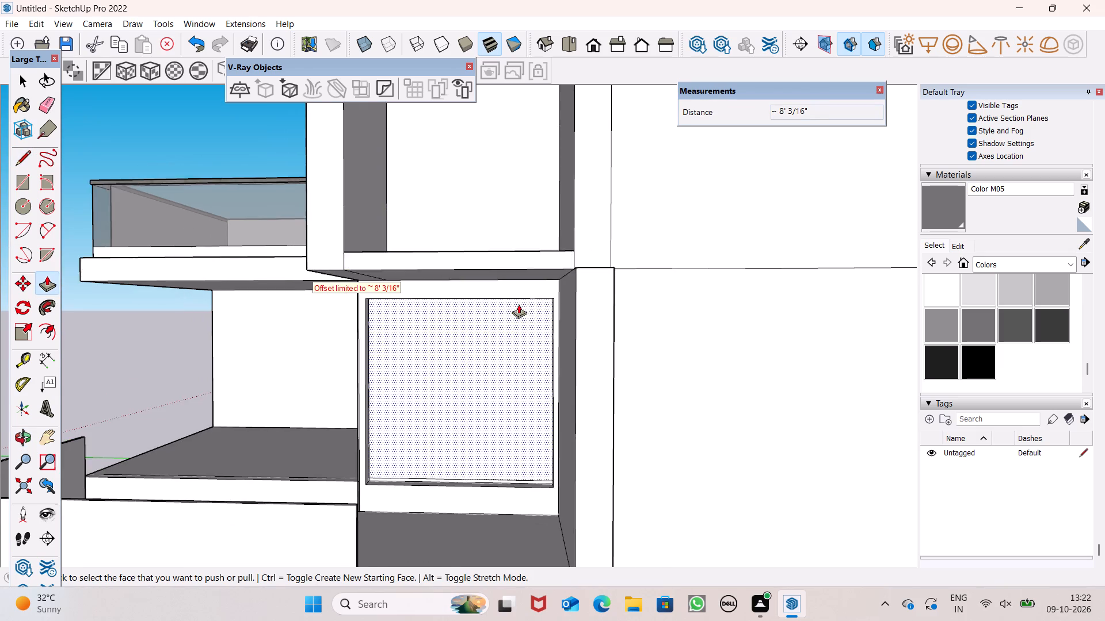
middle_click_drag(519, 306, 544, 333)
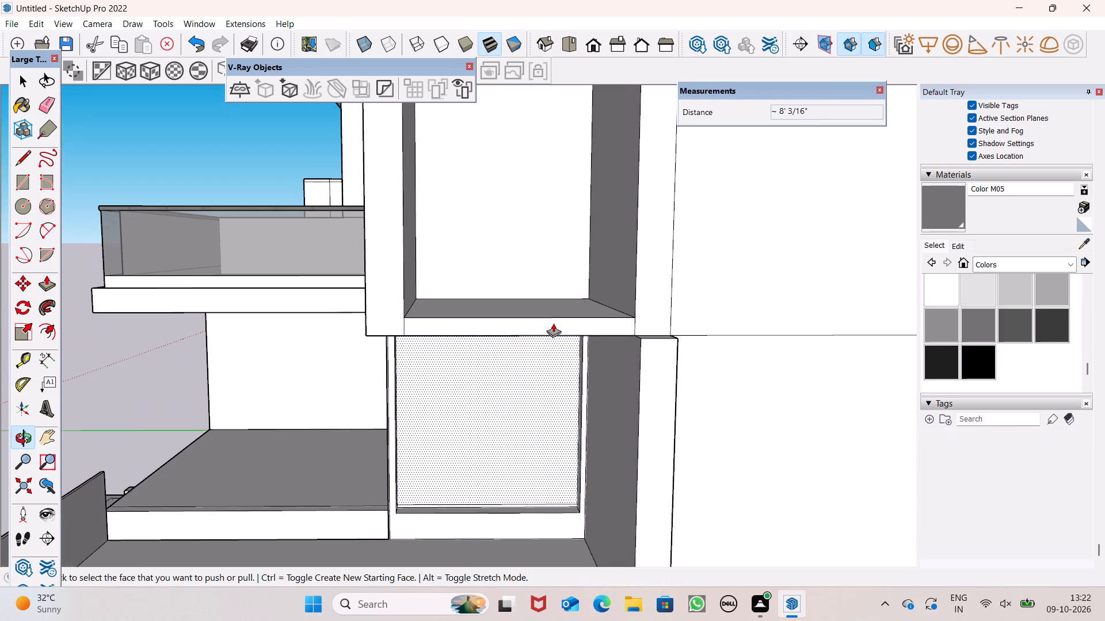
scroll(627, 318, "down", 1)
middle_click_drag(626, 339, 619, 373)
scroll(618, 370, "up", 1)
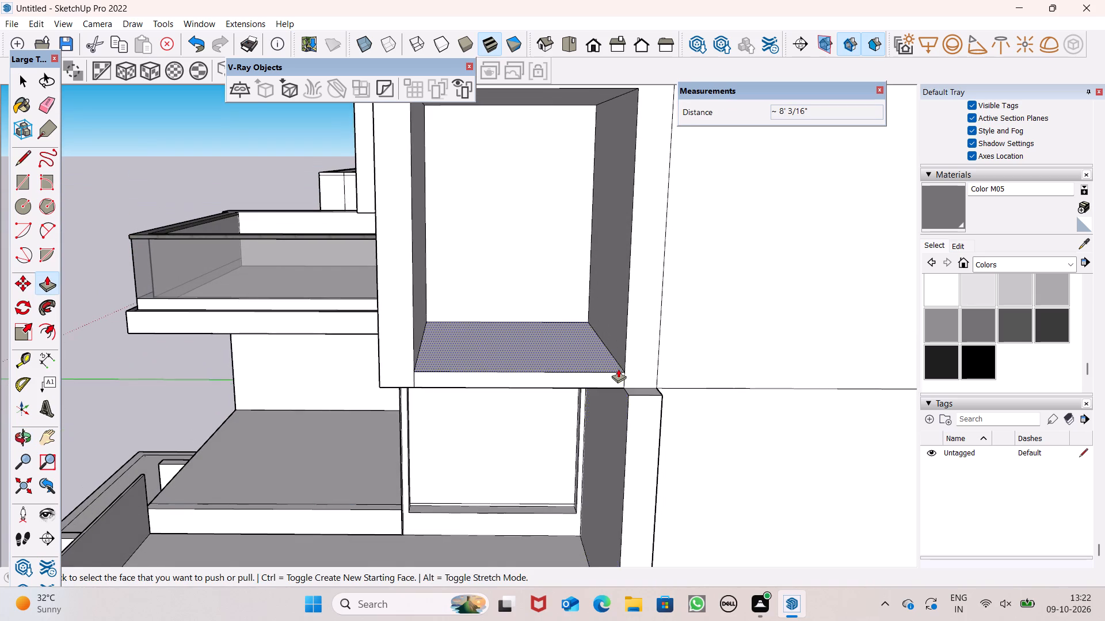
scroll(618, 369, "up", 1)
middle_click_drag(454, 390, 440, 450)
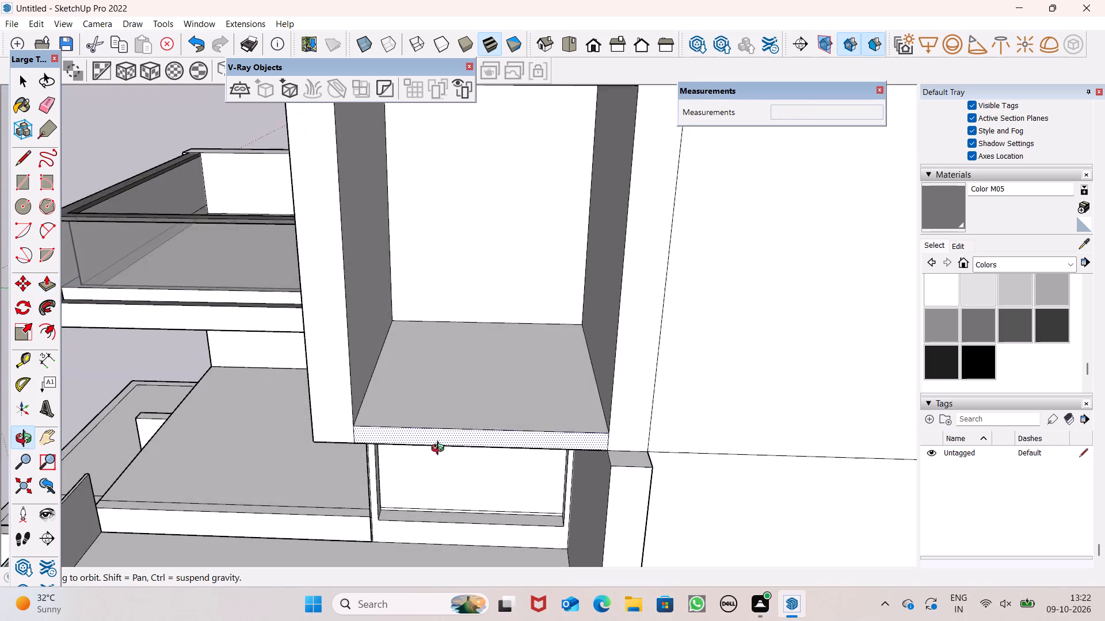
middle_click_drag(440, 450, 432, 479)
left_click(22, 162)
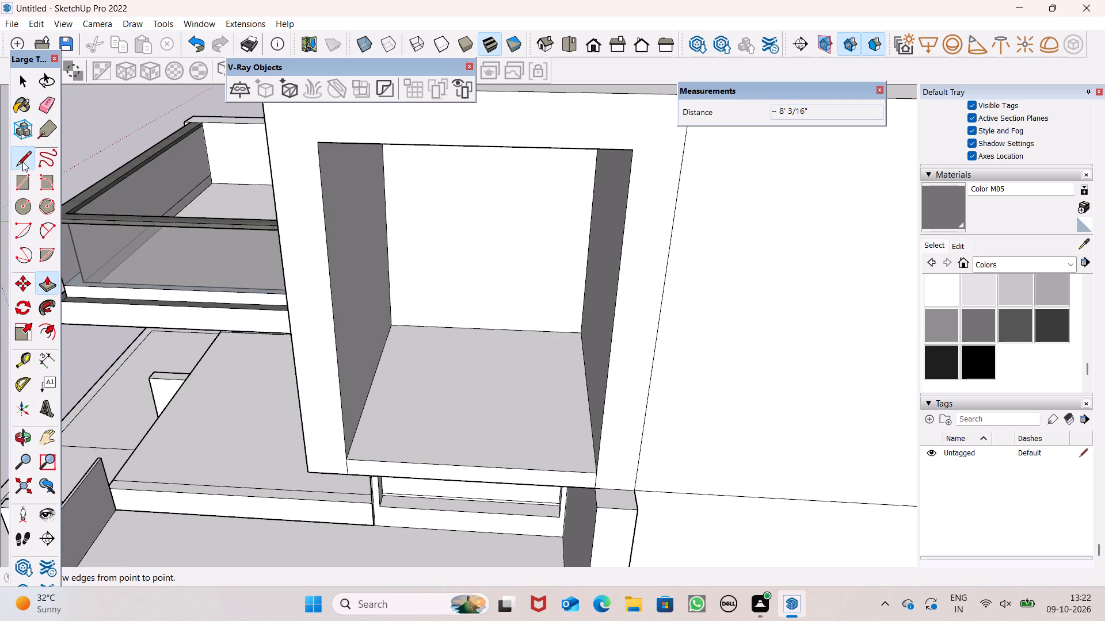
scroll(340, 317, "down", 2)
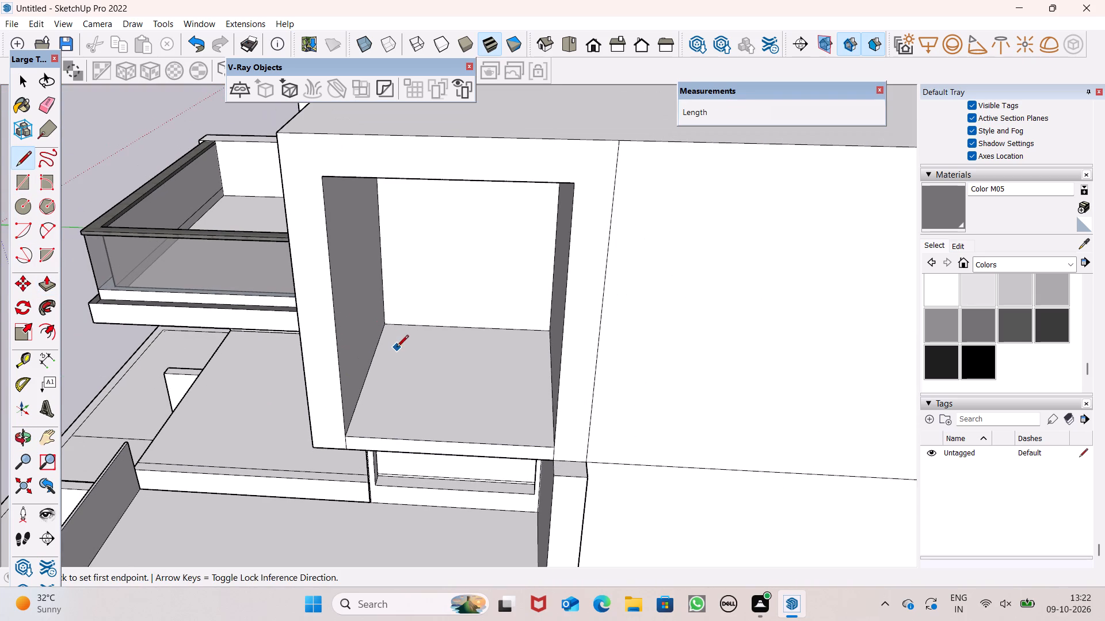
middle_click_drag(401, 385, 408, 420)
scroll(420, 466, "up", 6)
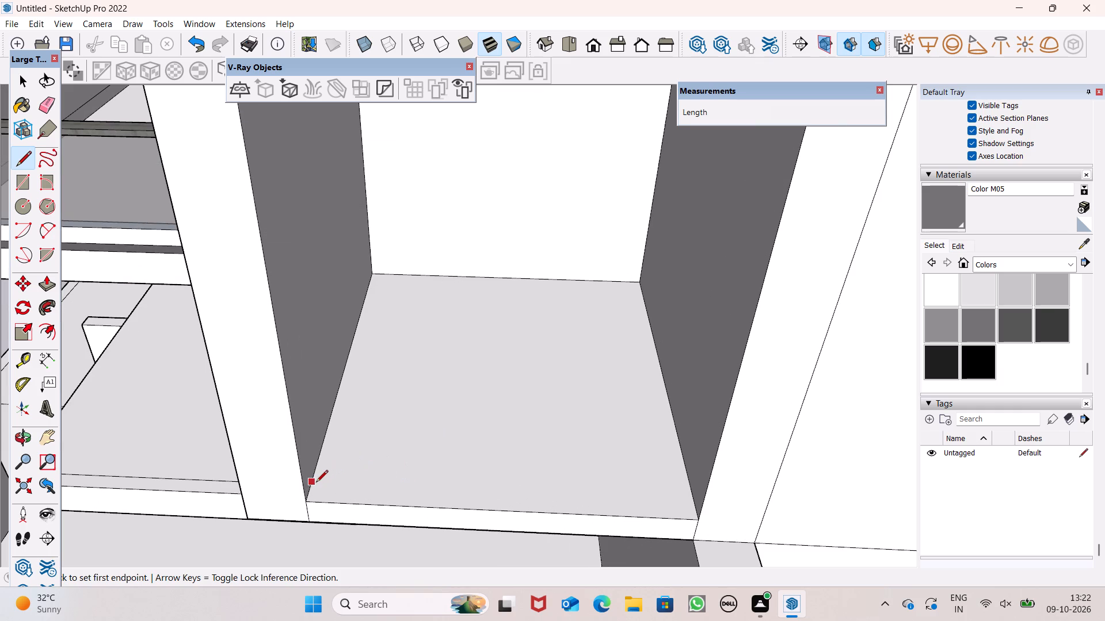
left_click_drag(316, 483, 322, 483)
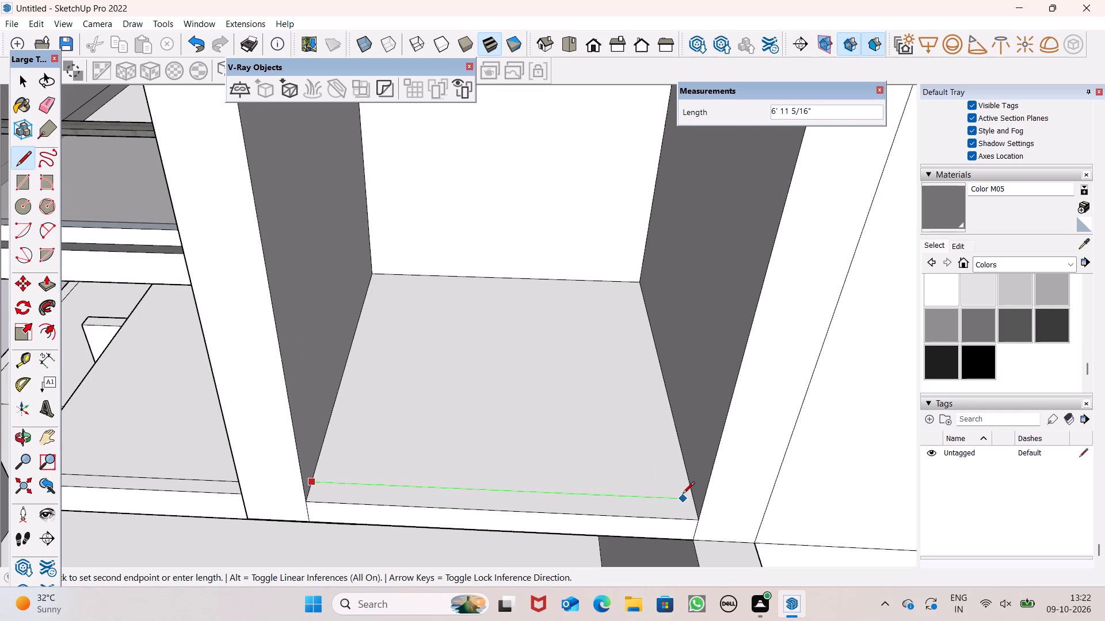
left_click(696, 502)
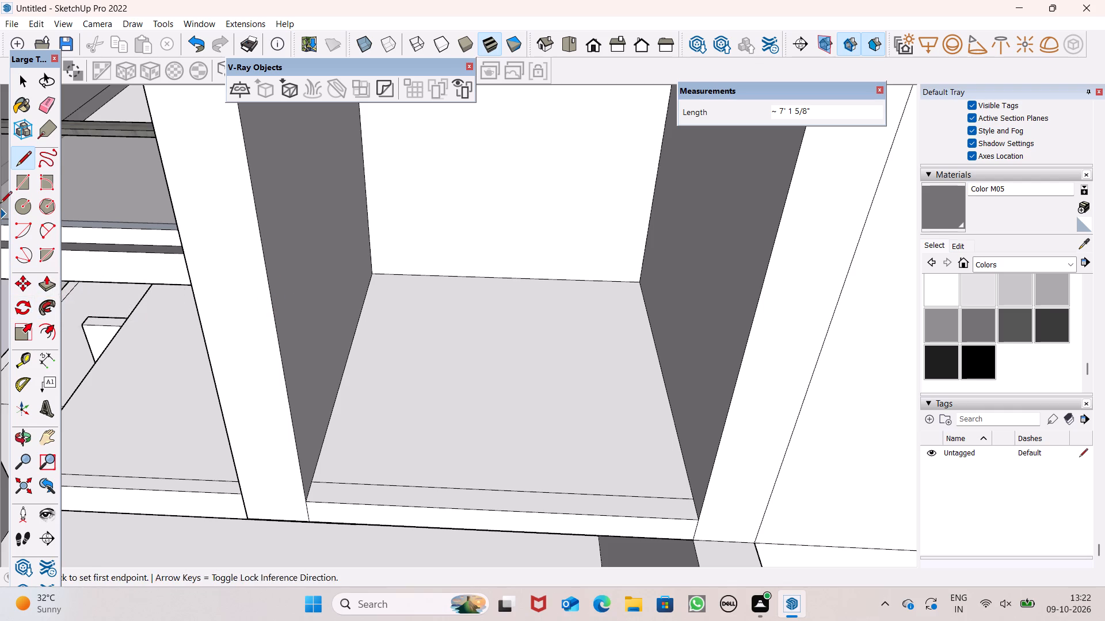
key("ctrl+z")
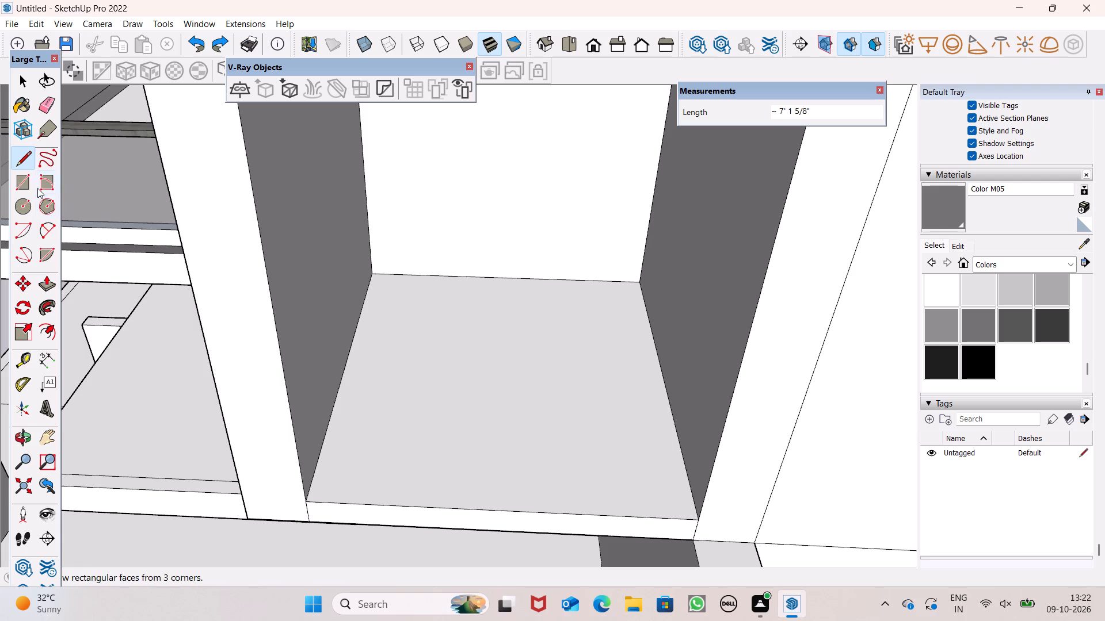
Draw a line across the recess floor from side wall to side wall, very close to its front edge.
left_click(25, 163)
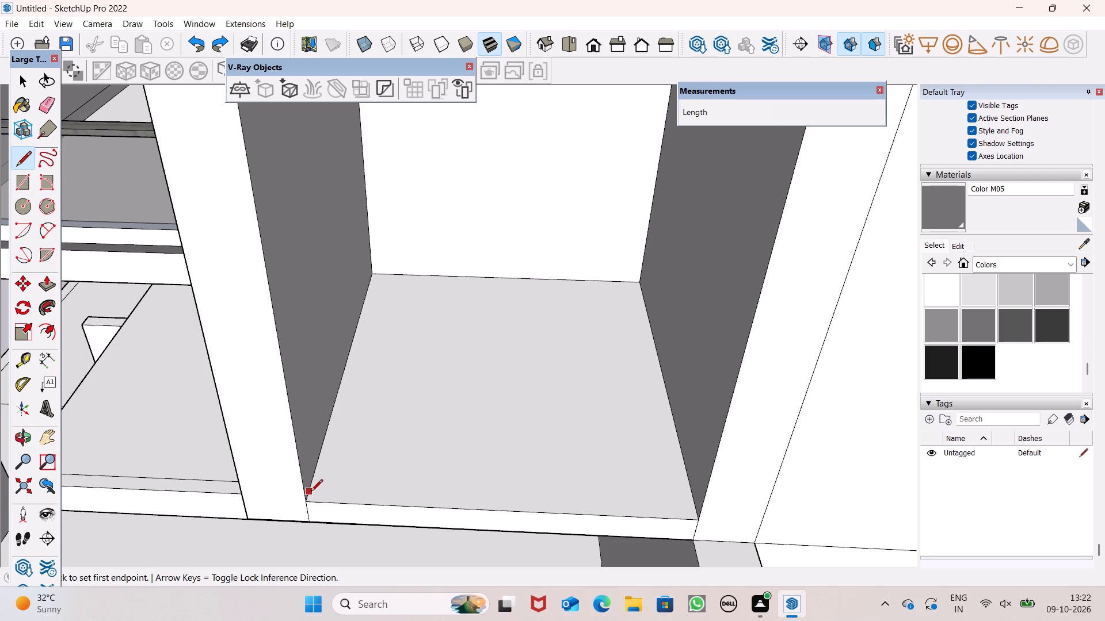
left_click(311, 492)
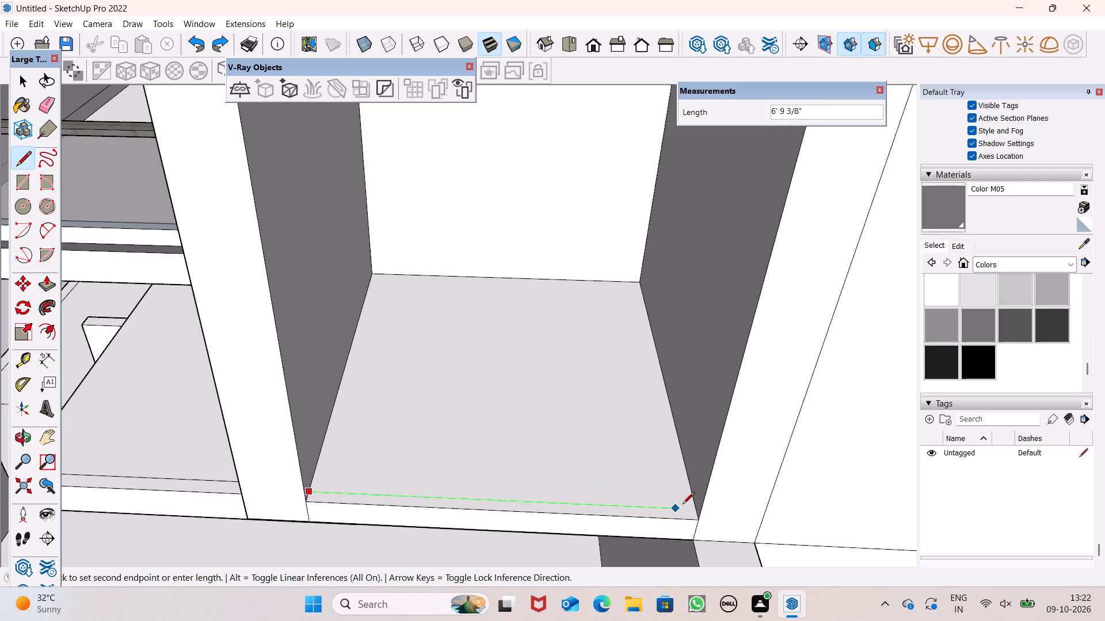
left_click(695, 504)
key("space")
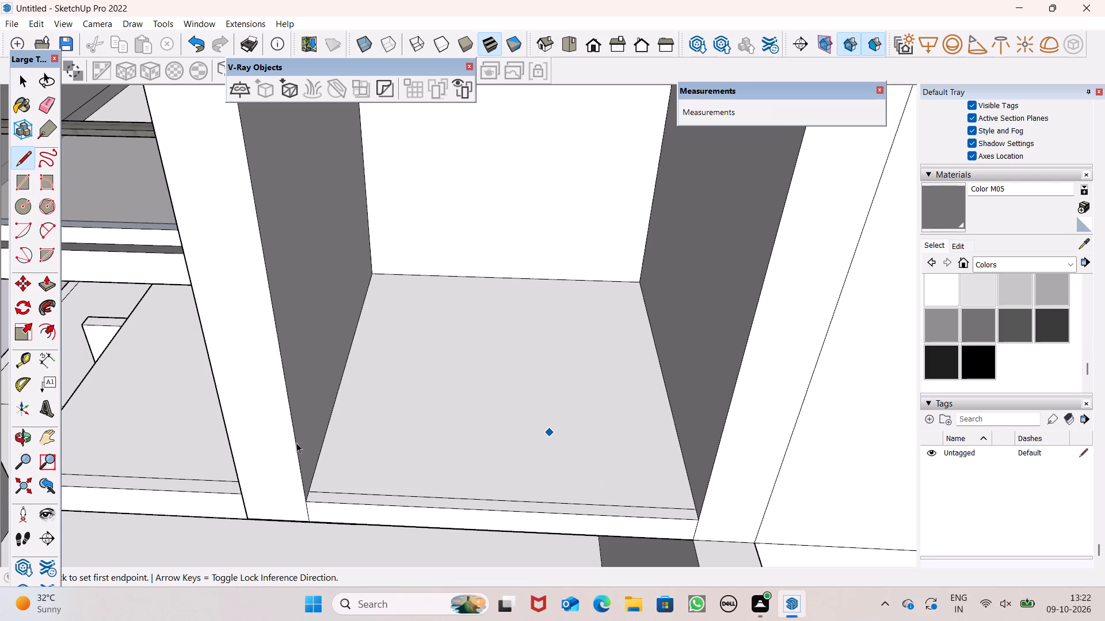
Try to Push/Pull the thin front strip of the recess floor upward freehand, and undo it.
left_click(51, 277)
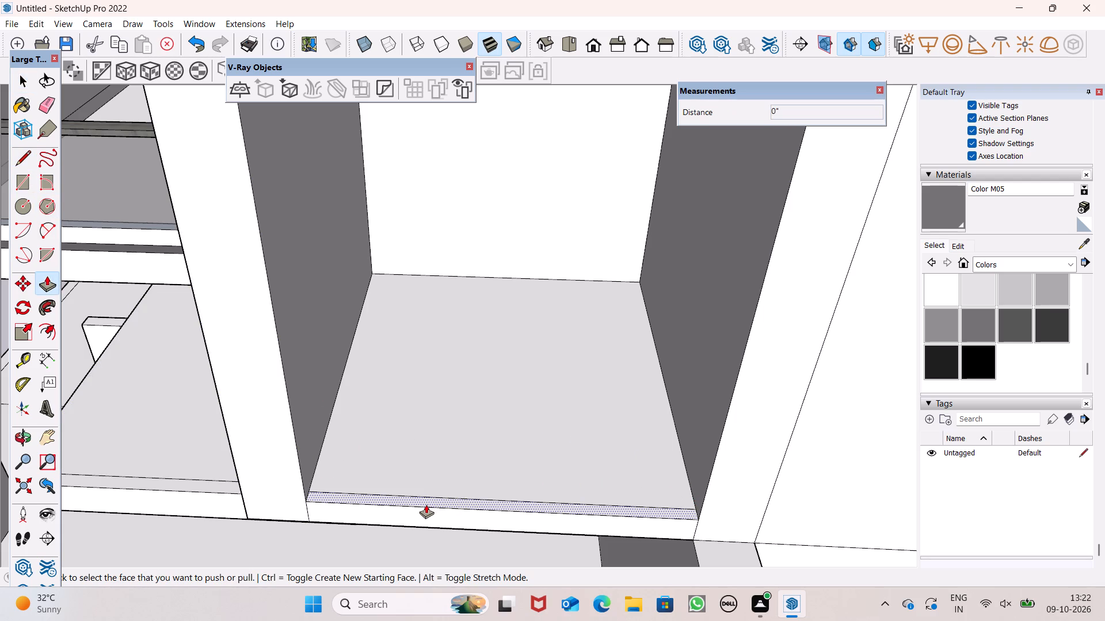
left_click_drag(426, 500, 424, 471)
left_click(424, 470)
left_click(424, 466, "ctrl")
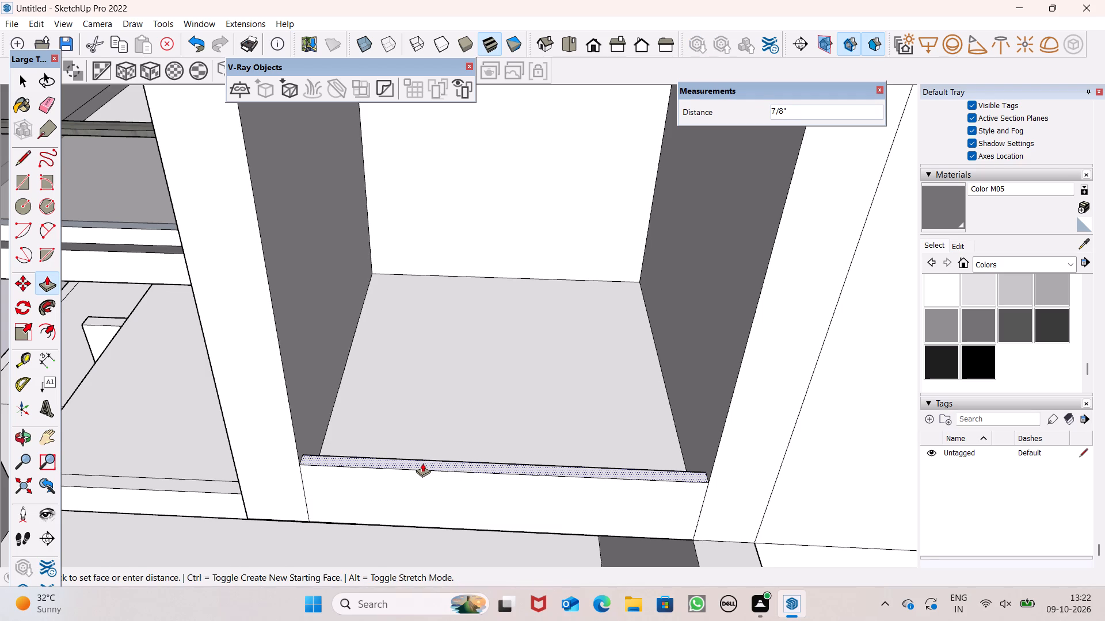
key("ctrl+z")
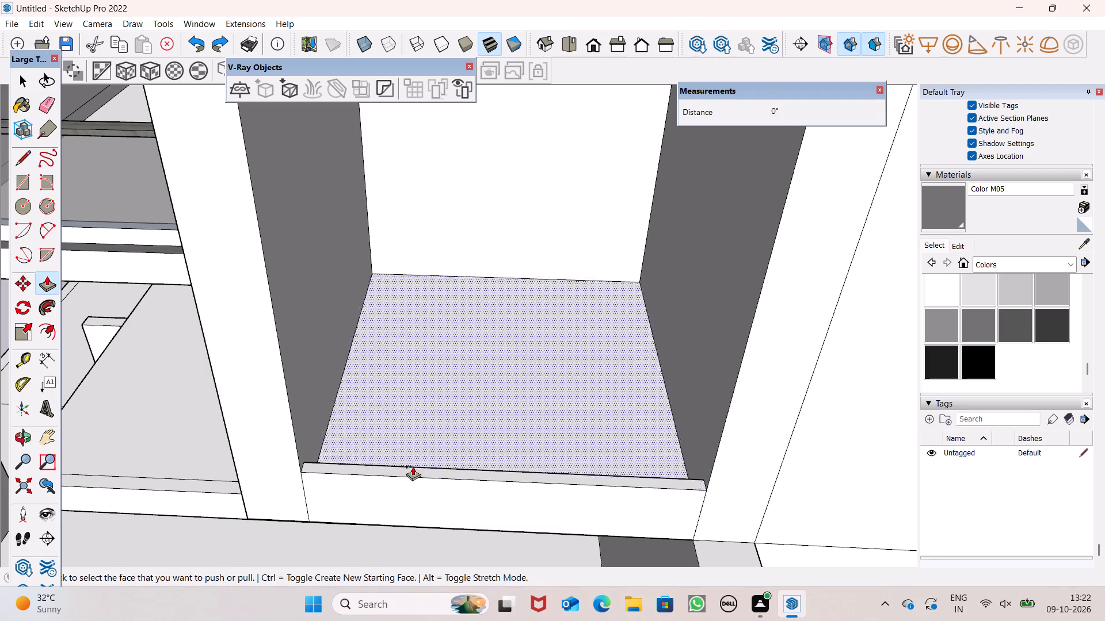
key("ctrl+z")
Push/Pull the thin front strip of the recess floor up 3' as a parapet, keeping the base edge line.
left_click_drag(376, 494, 379, 465)
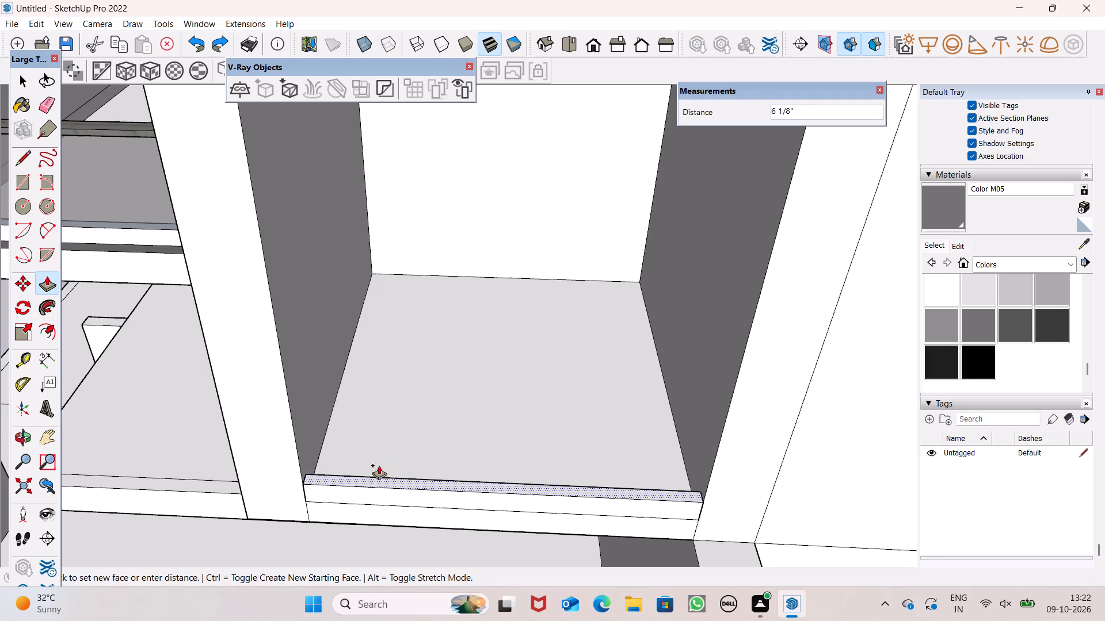
left_click_drag(379, 465, 381, 430)
type("3'")
key("Return")
left_click_drag(381, 430, 381, 435)
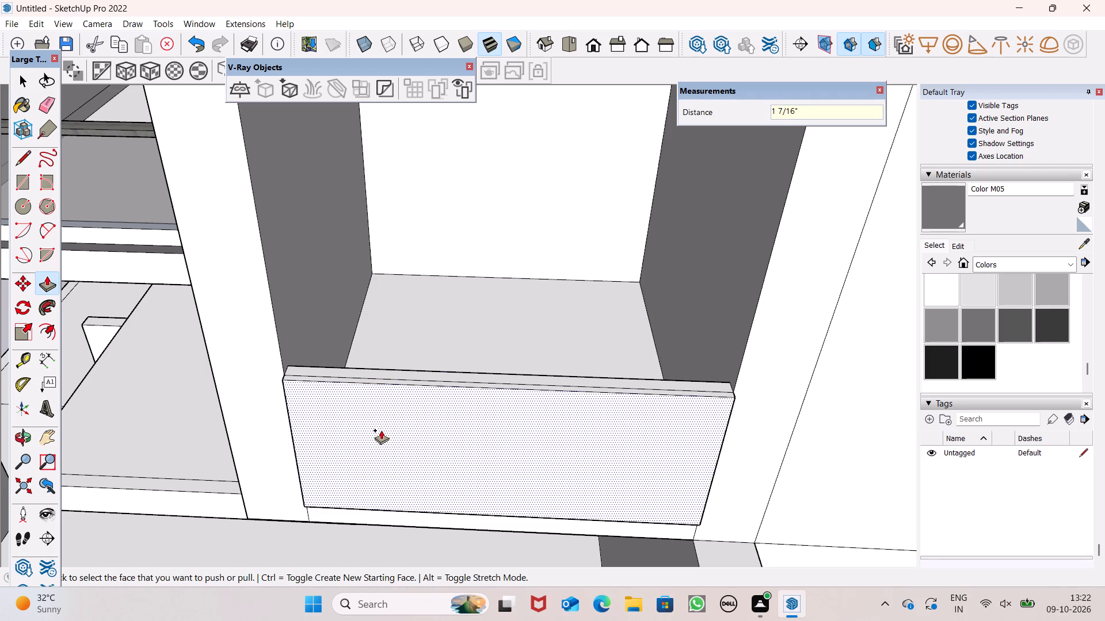
key("space")
key("ctrl+z")
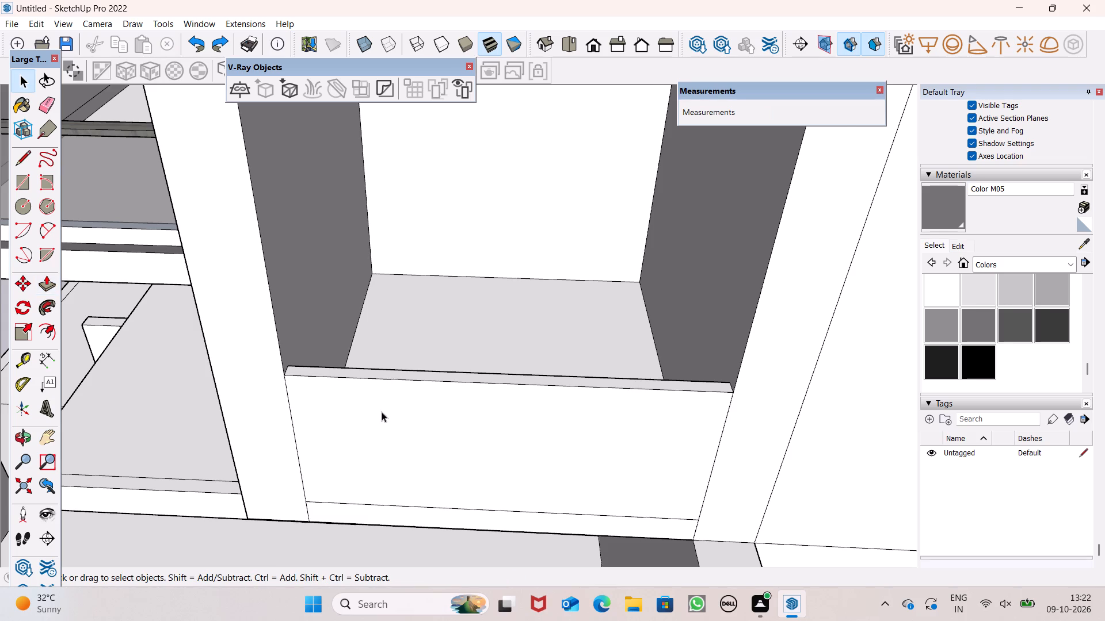
Draw two vertical 3' lines on the parapet's front face, from its top edge down to the base line.
scroll(369, 433, "down", 3)
middle_click_drag(417, 459, 430, 421)
scroll(430, 421, "up", 1)
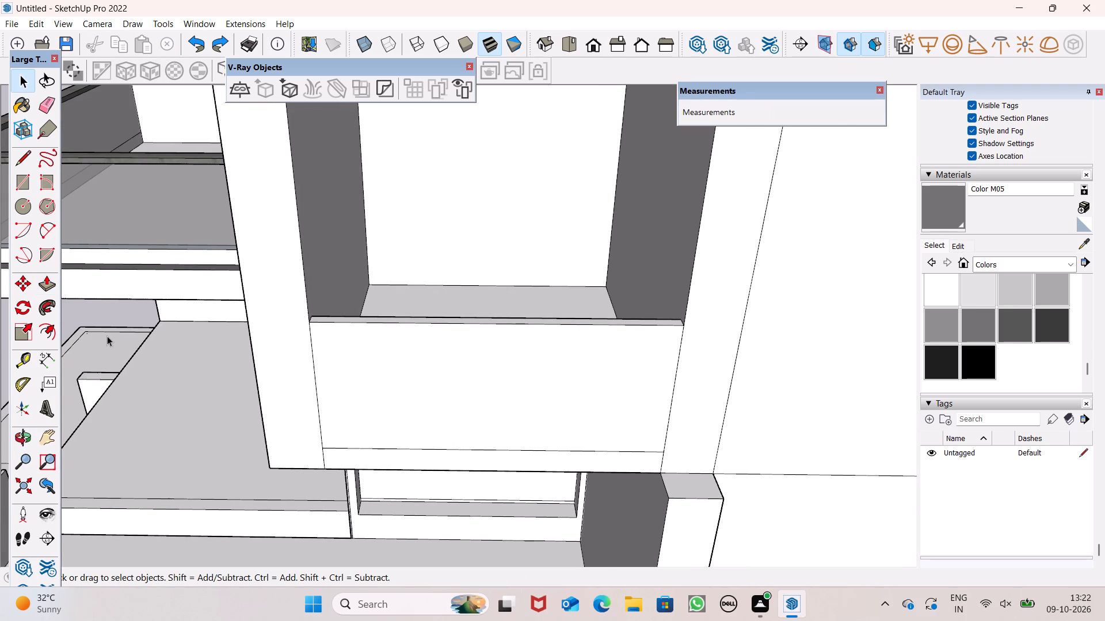
left_click(25, 164)
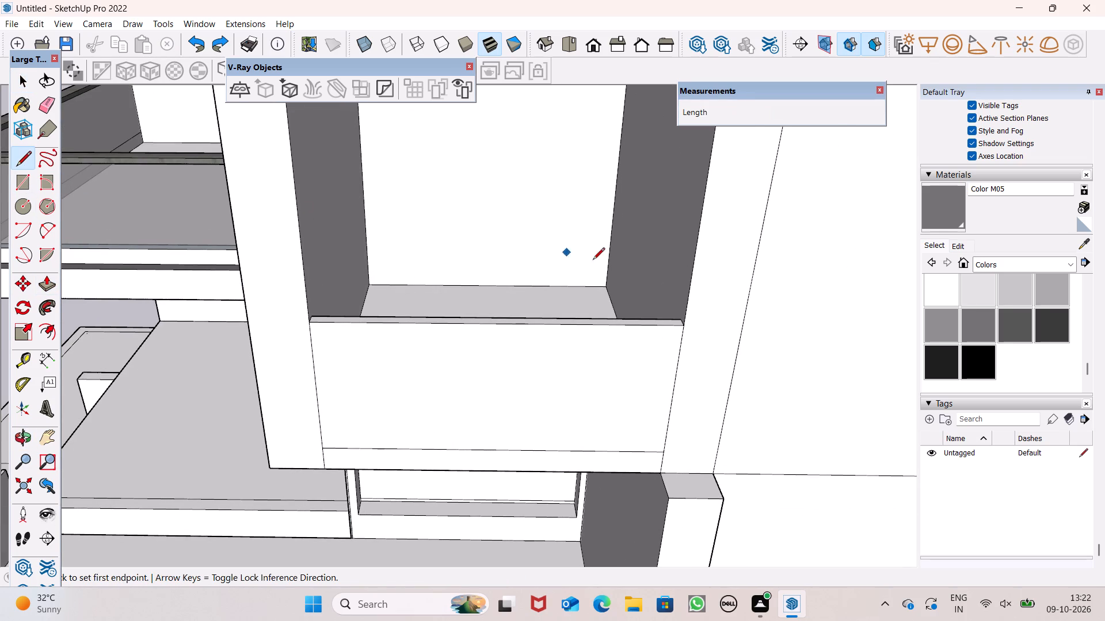
scroll(535, 329, "up", 3)
left_click(418, 323)
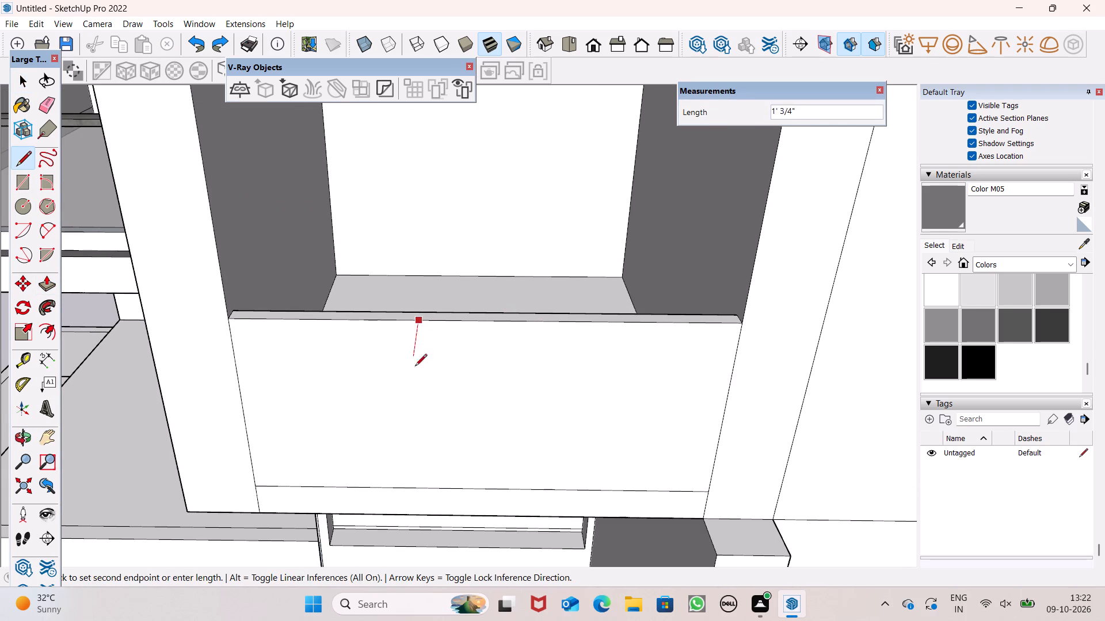
left_click(418, 486)
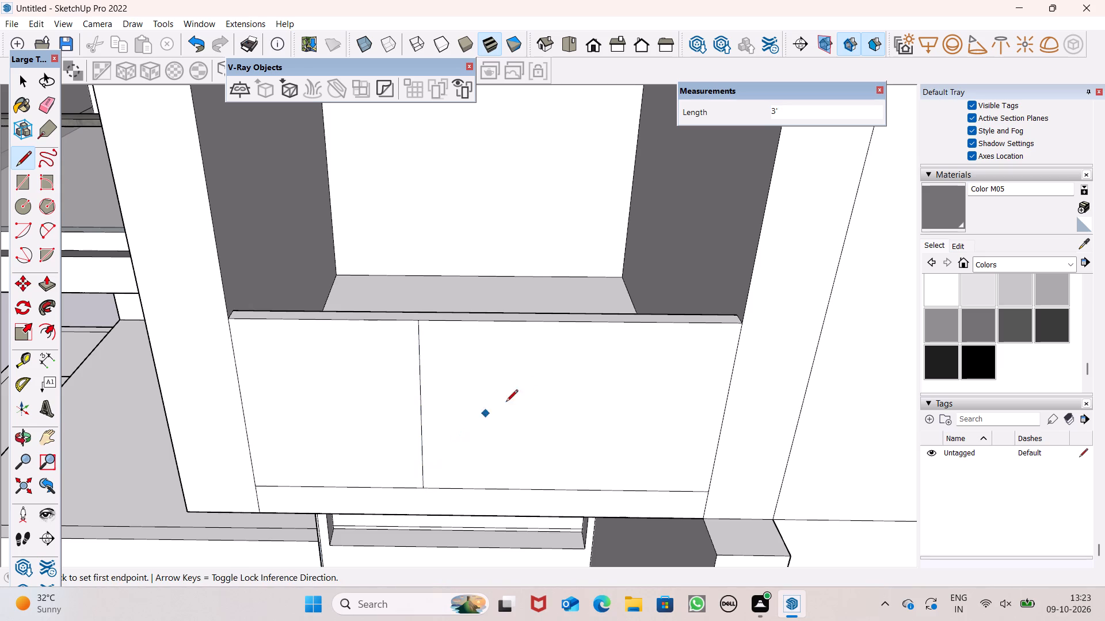
left_click(586, 323)
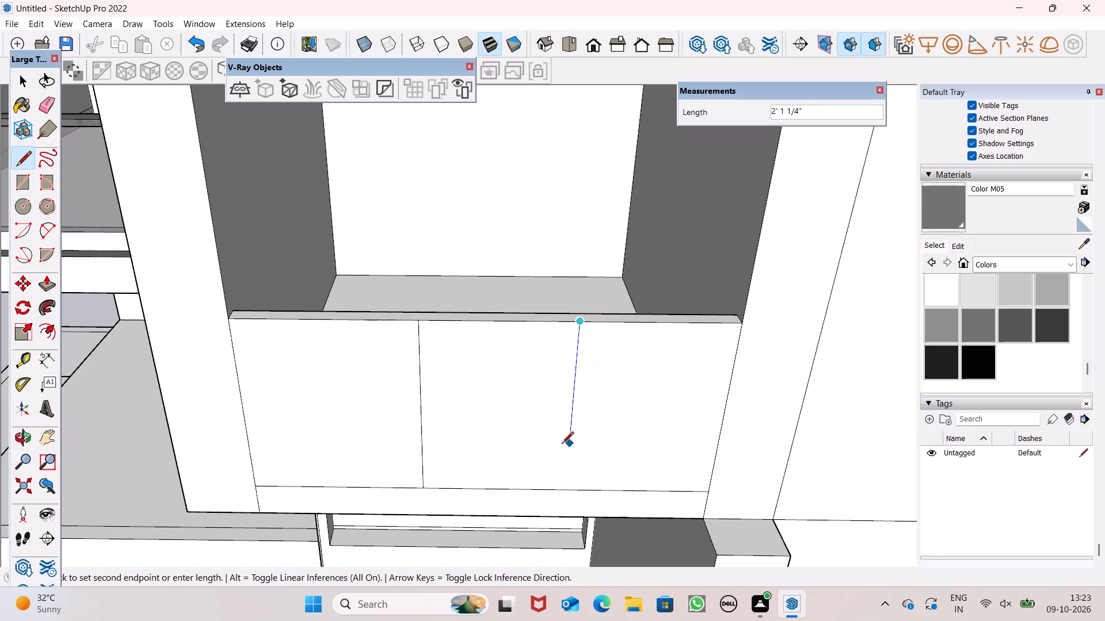
left_click(562, 492)
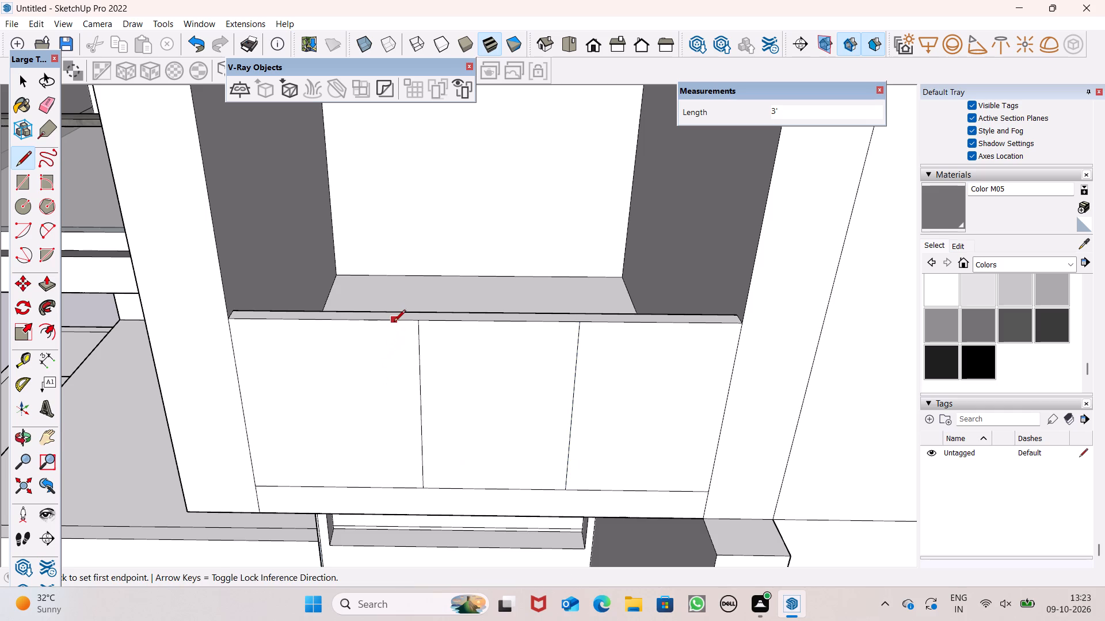
Replace the terrace-side divider with a vertical 3' line slightly nearer the terrace, leaving three roughly equal panels on the parapet front.
left_click(389, 322)
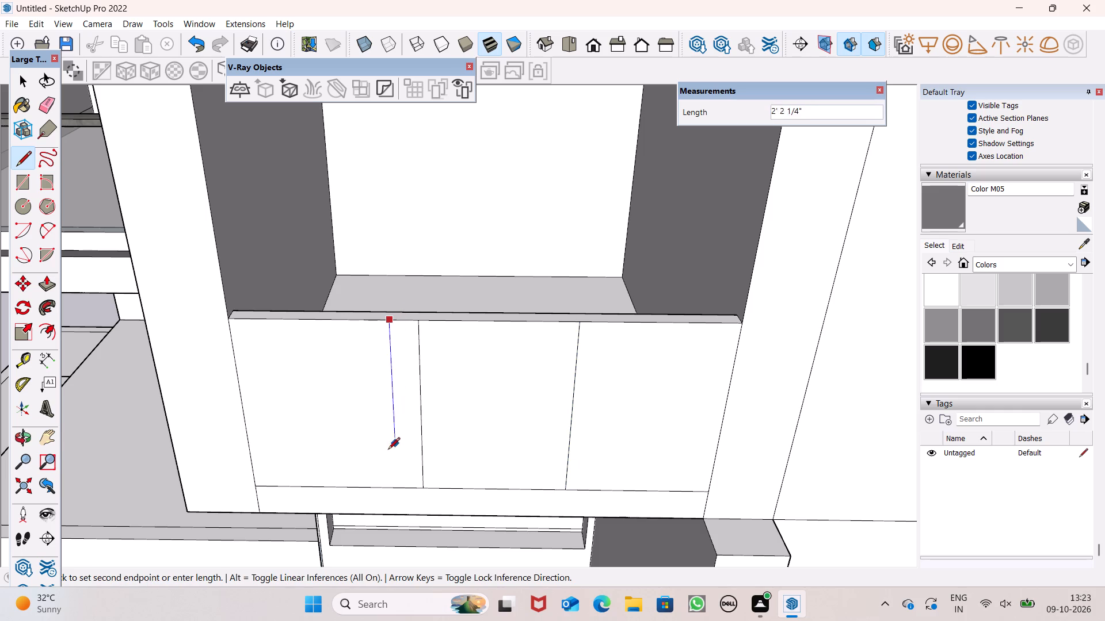
left_click_drag(395, 484, 394, 479)
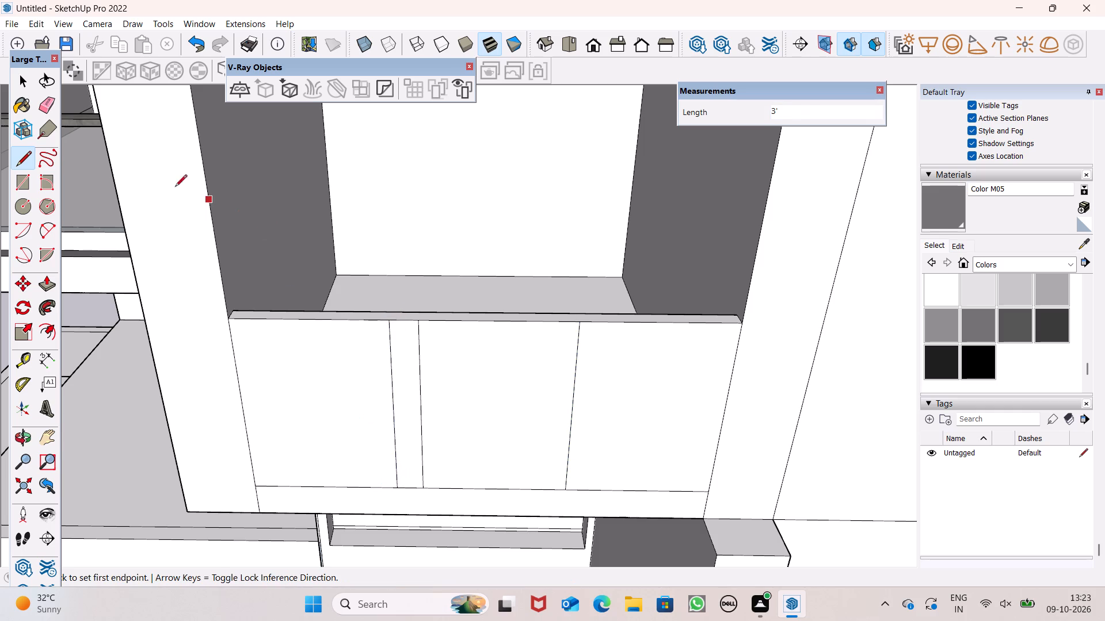
left_click(49, 113)
left_click_drag(424, 354, 423, 358)
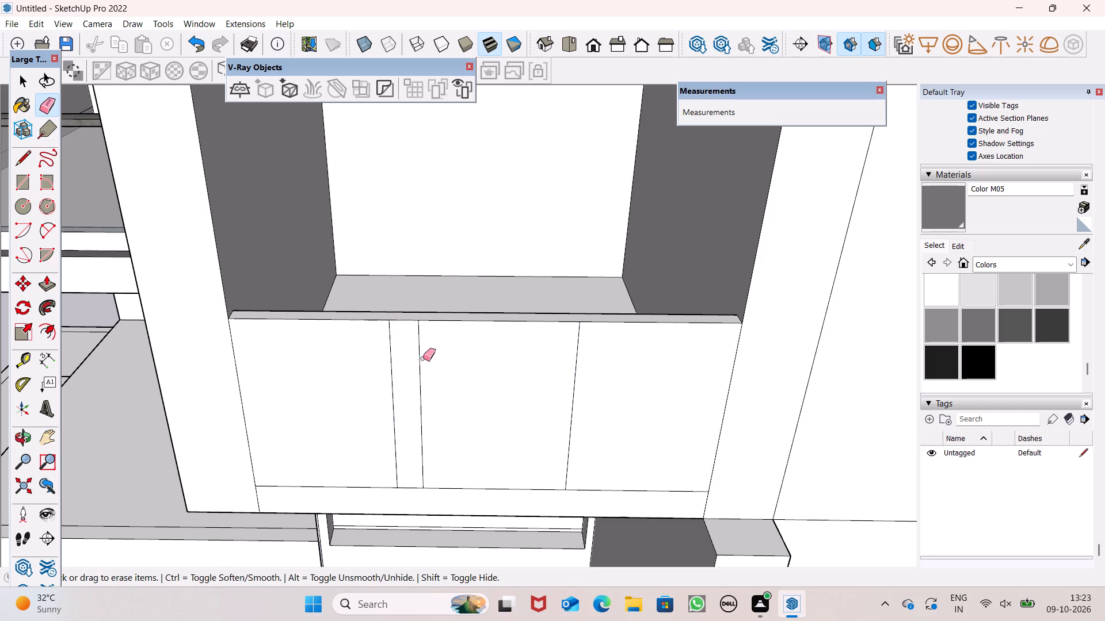
left_click_drag(423, 358, 417, 358)
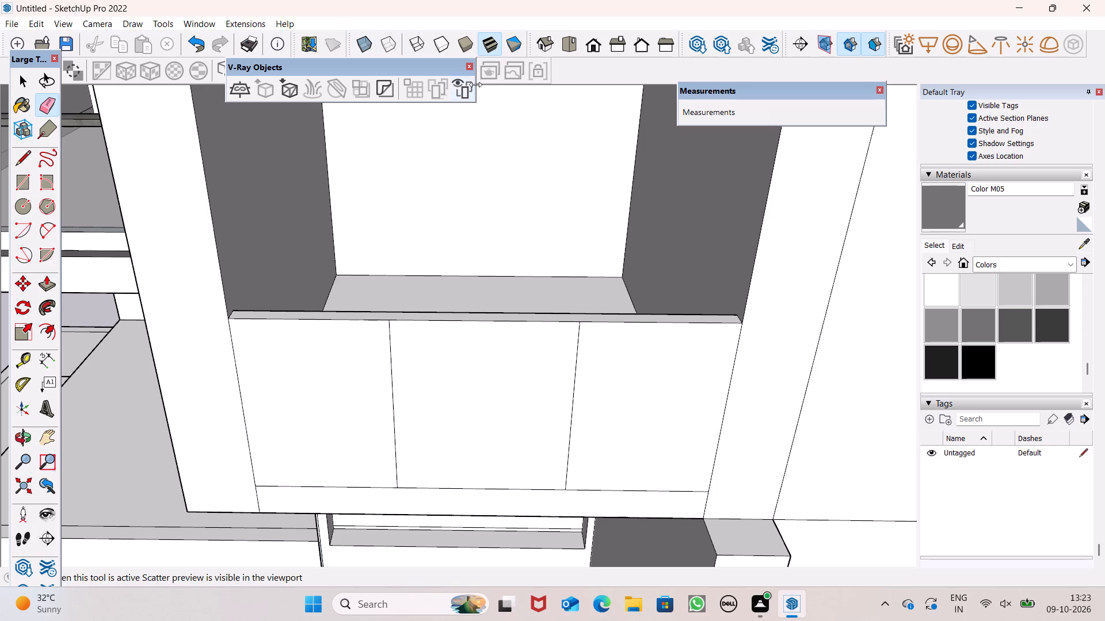
Draw a line about 2 15/16" long across the parapet's top from the upper end of the terrace-side divider.
middle_click_drag(527, 230, 443, 290)
scroll(484, 176, "down", 6)
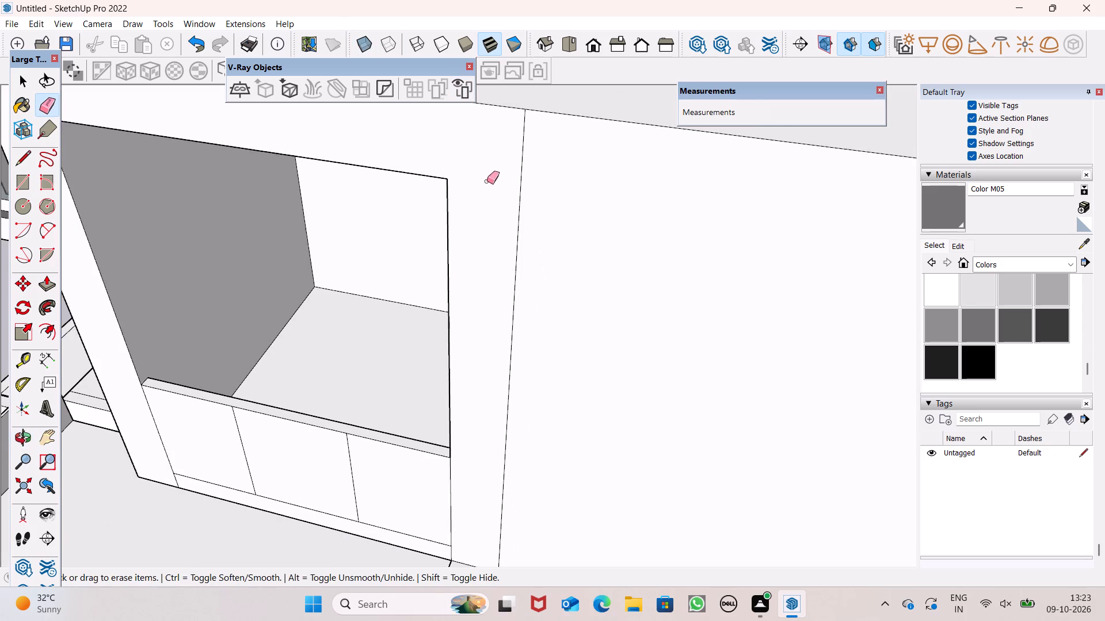
middle_click_drag(381, 311, 364, 305)
left_click(21, 152)
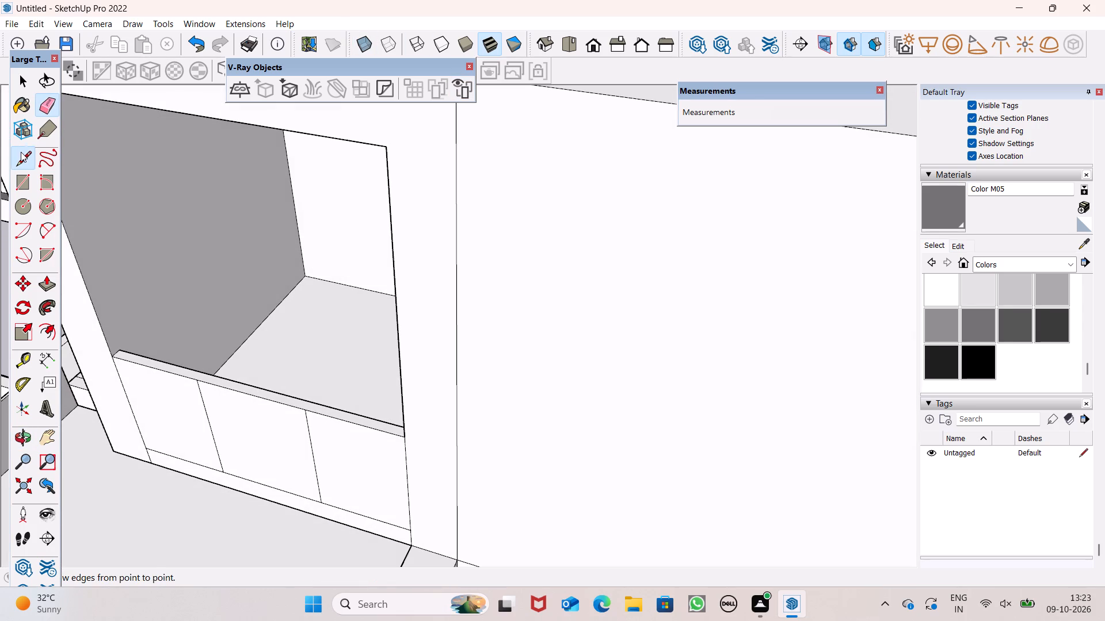
scroll(165, 275, "up", 4)
scroll(192, 418, "up", 5)
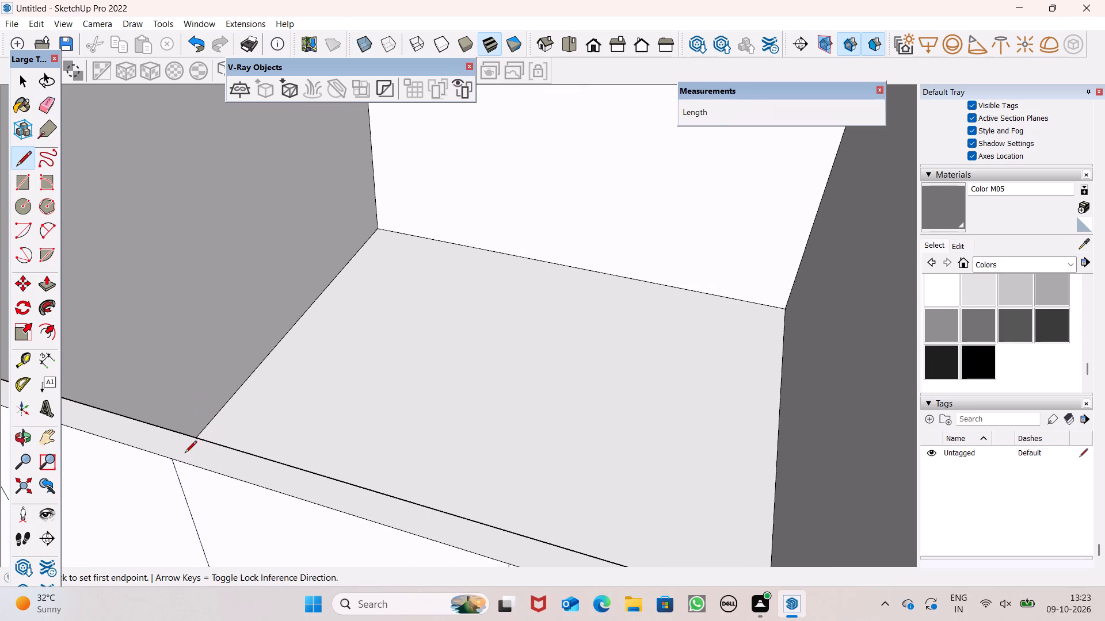
left_click(171, 458)
left_click(189, 439)
Draw a line straight across the parapet's top from the upper end of the side-block-side divider.
scroll(234, 361, "down", 4)
scroll(394, 476, "up", 12)
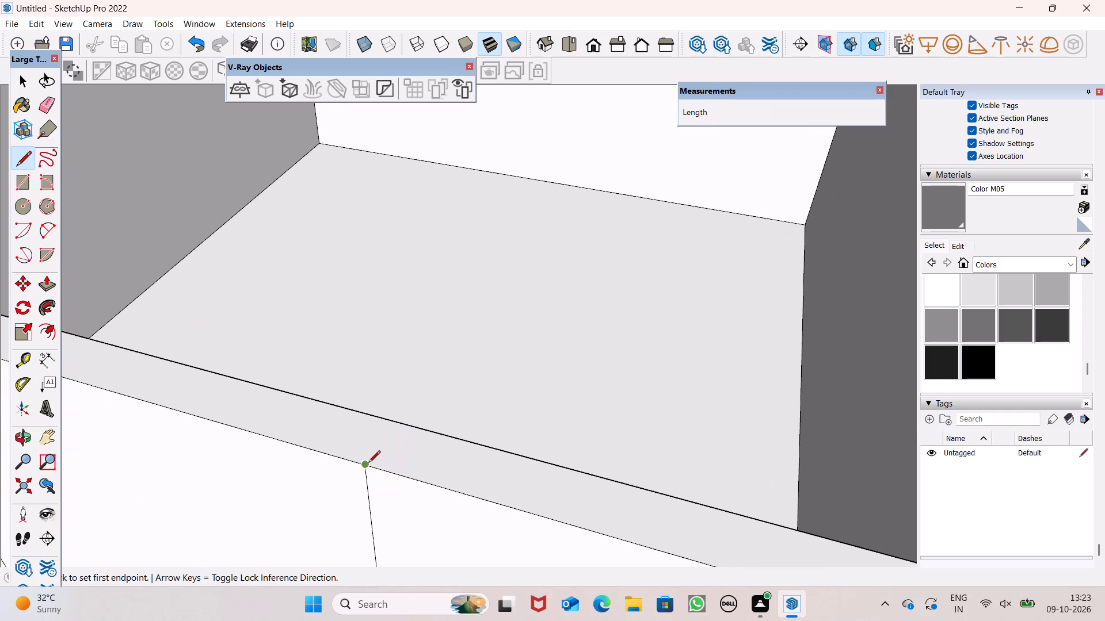
left_click(368, 463)
left_click(391, 416)
scroll(438, 399, "down", 1)
scroll(438, 400, "up", 1)
scroll(438, 400, "down", 3)
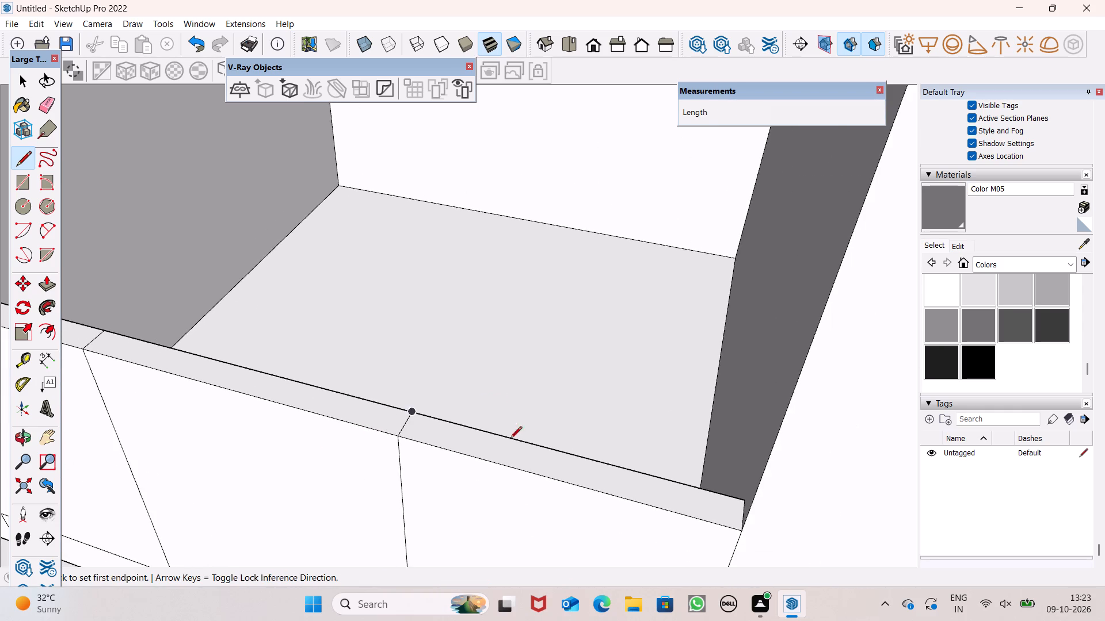
Draw a vertical 3' line down the parapet's inner face from the side-block-side line across its top.
middle_click_drag(510, 439, 241, 592)
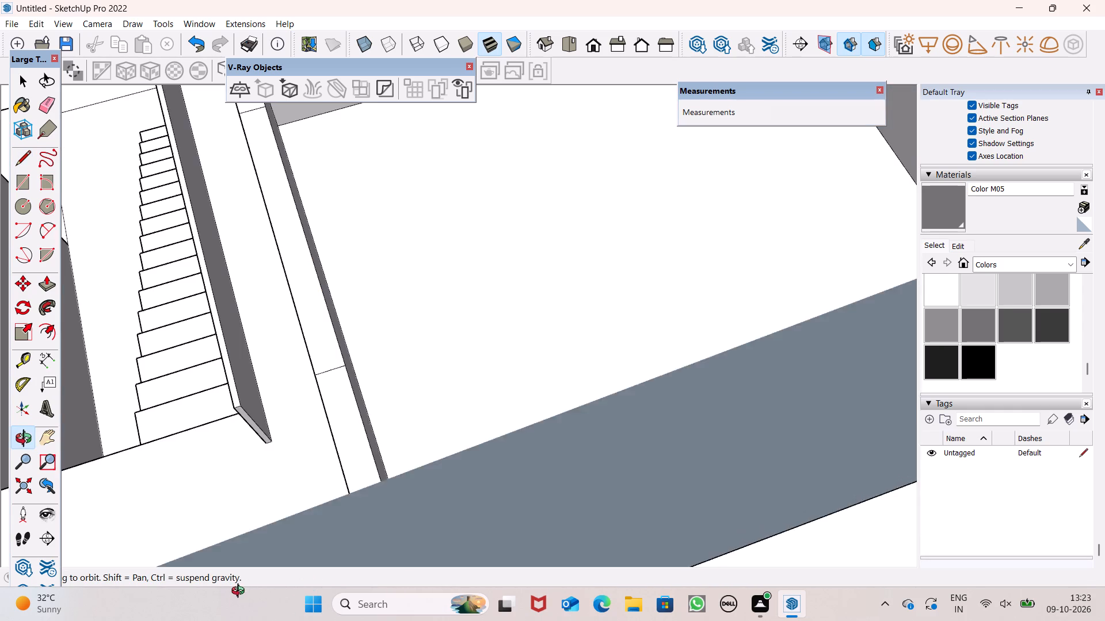
middle_click_drag(241, 592, 243, 596)
scroll(468, 462, "up", 6)
middle_click_drag(468, 462, 424, 469)
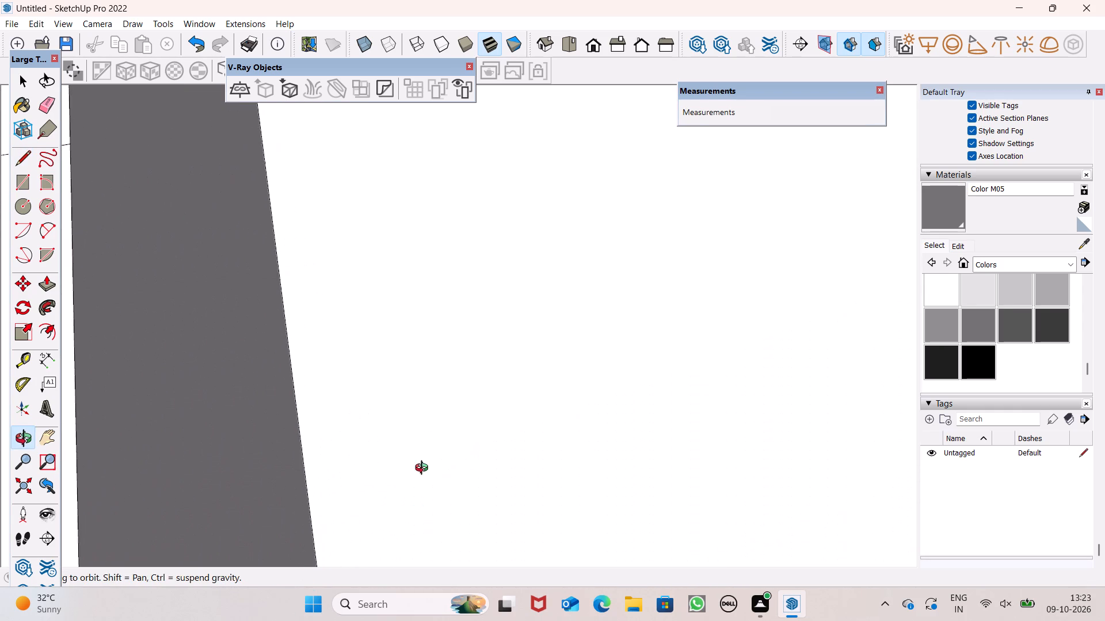
middle_click_drag(424, 469, 423, 467)
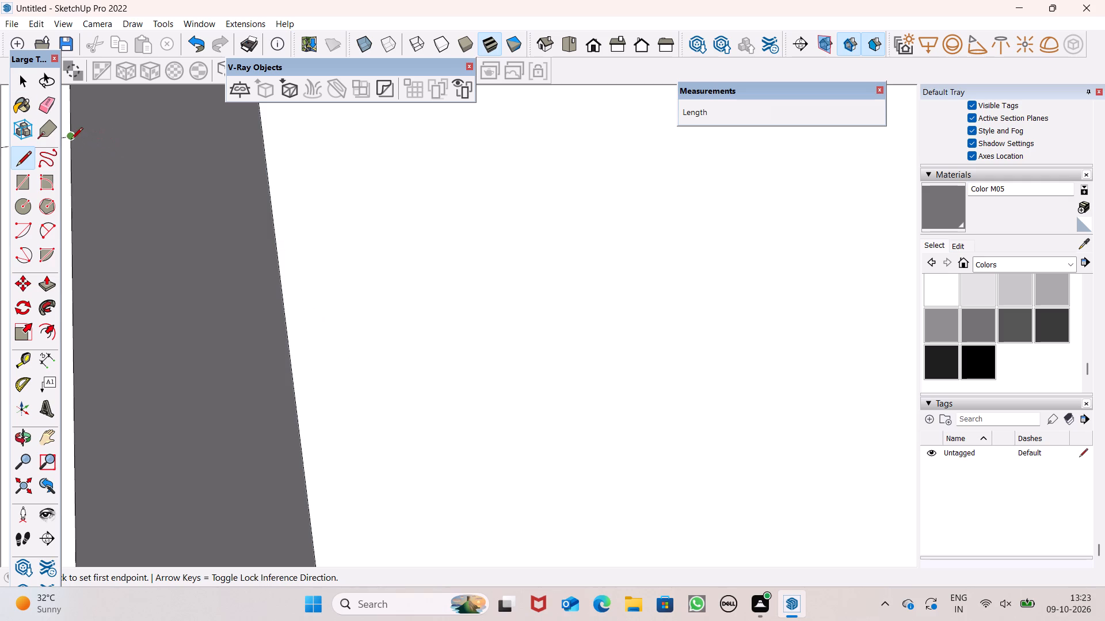
left_click(70, 139)
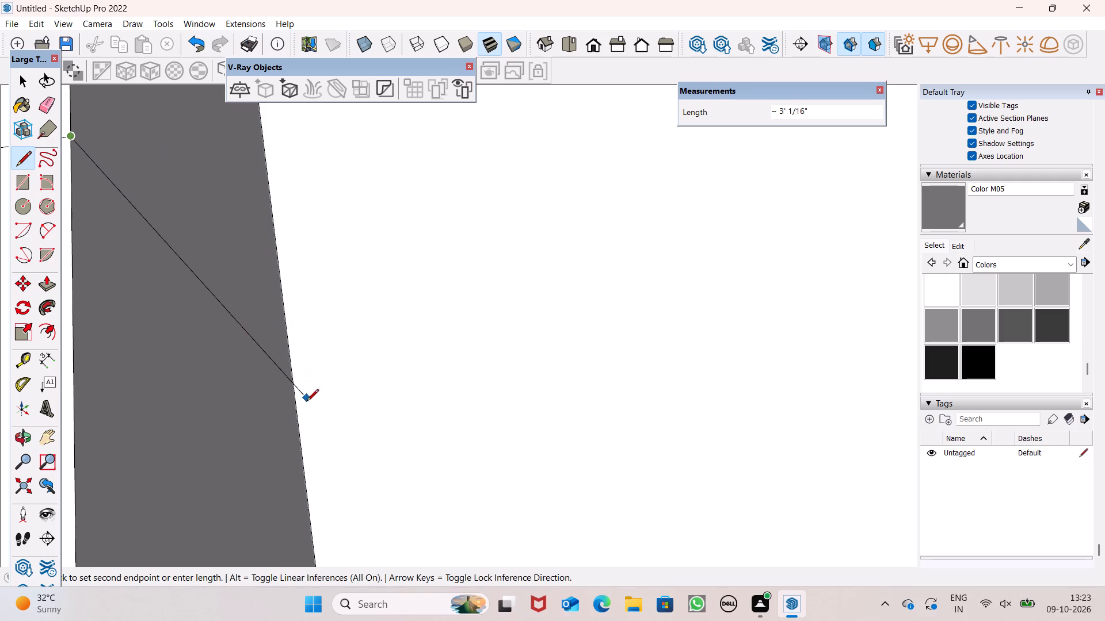
left_click(301, 434)
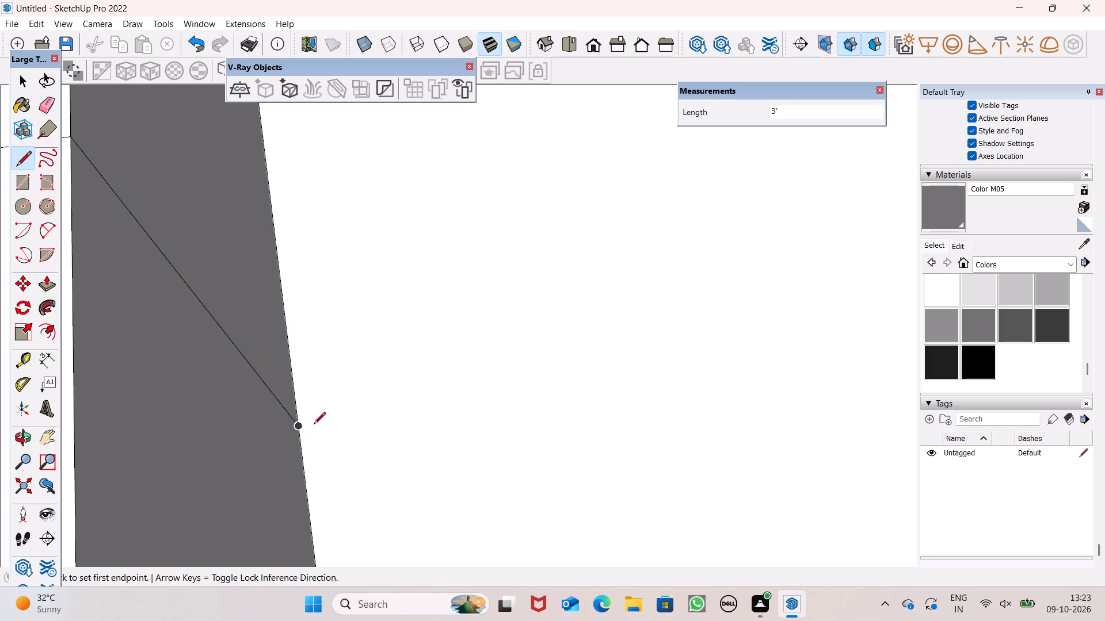
scroll(331, 415, "down", 6)
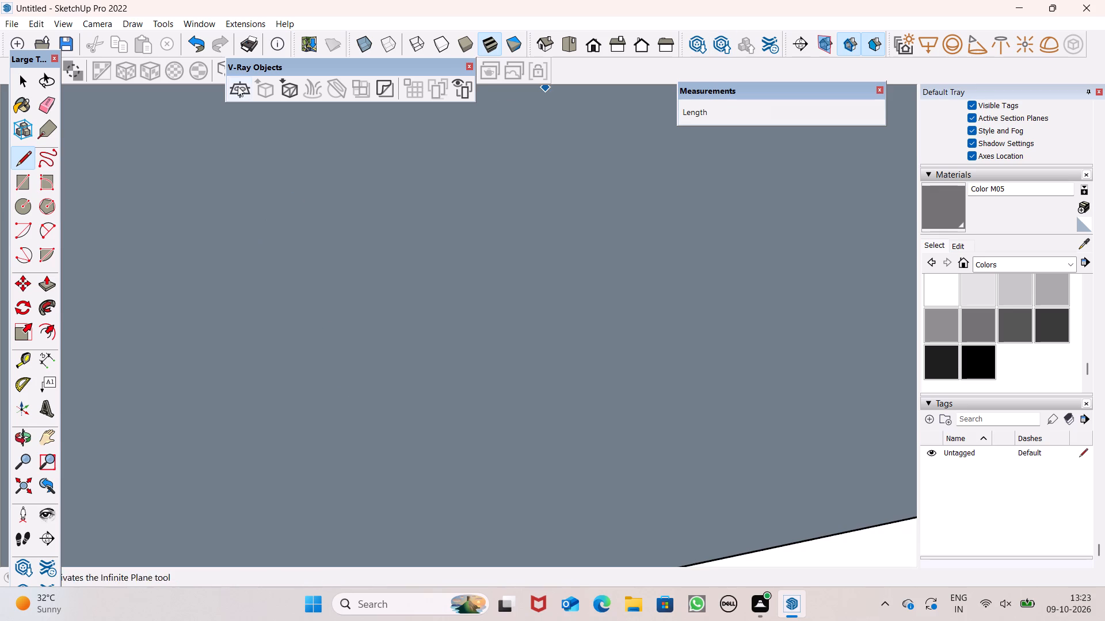
Draw a vertical 3' line down the parapet's inner face from the terrace-side line across its top.
left_click(594, 40)
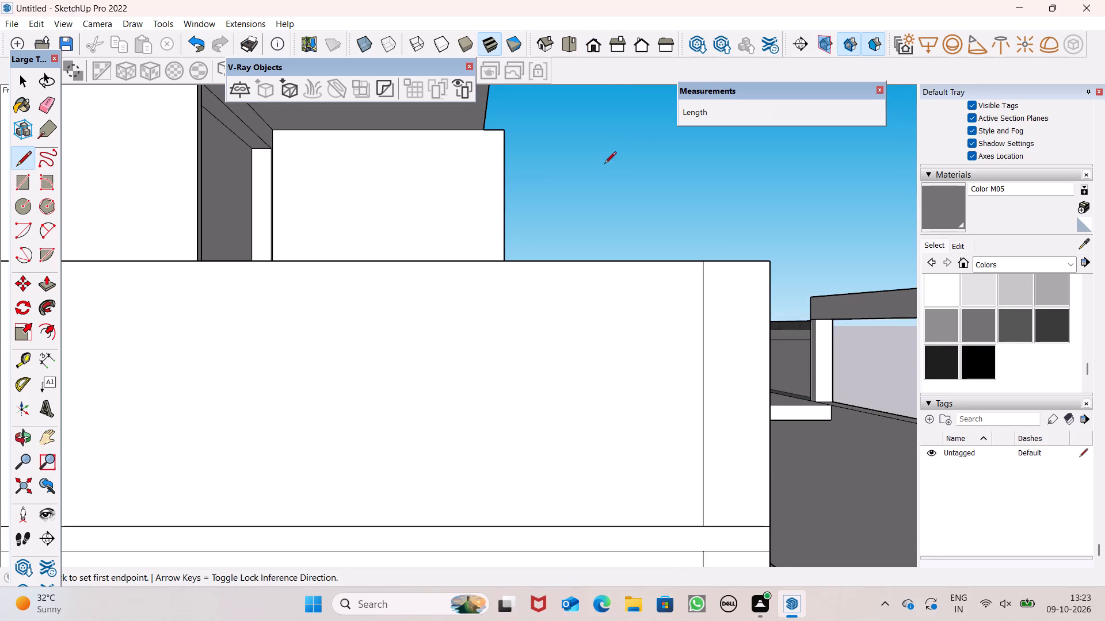
scroll(602, 168, "down", 9)
middle_click_drag(601, 211, 198, 399)
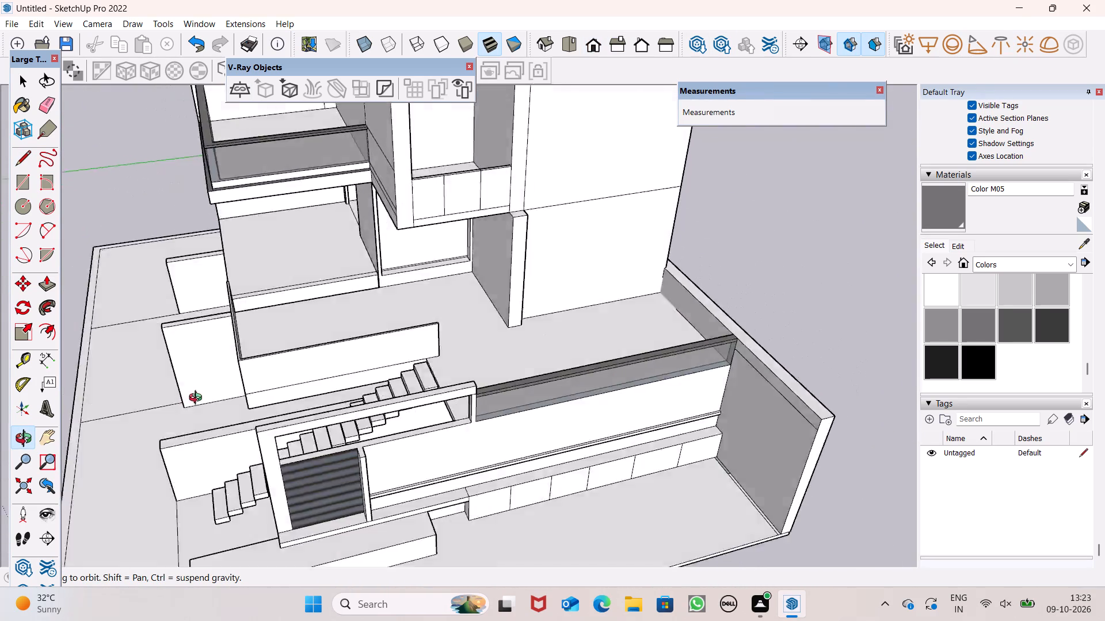
middle_click_drag(198, 399, 155, 396)
scroll(154, 403, "up", 1)
scroll(447, 118, "up", 6)
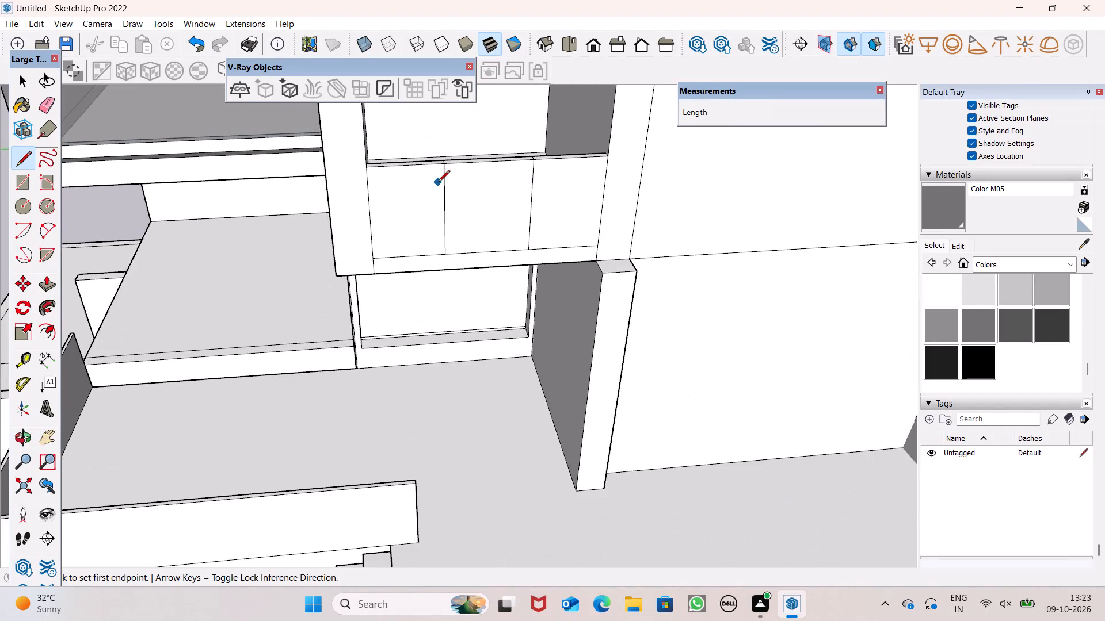
scroll(438, 183, "up", 4)
scroll(436, 183, "down", 1)
scroll(436, 183, "up", 2)
middle_click_drag(437, 207, 496, 388)
scroll(496, 389, "up", 3)
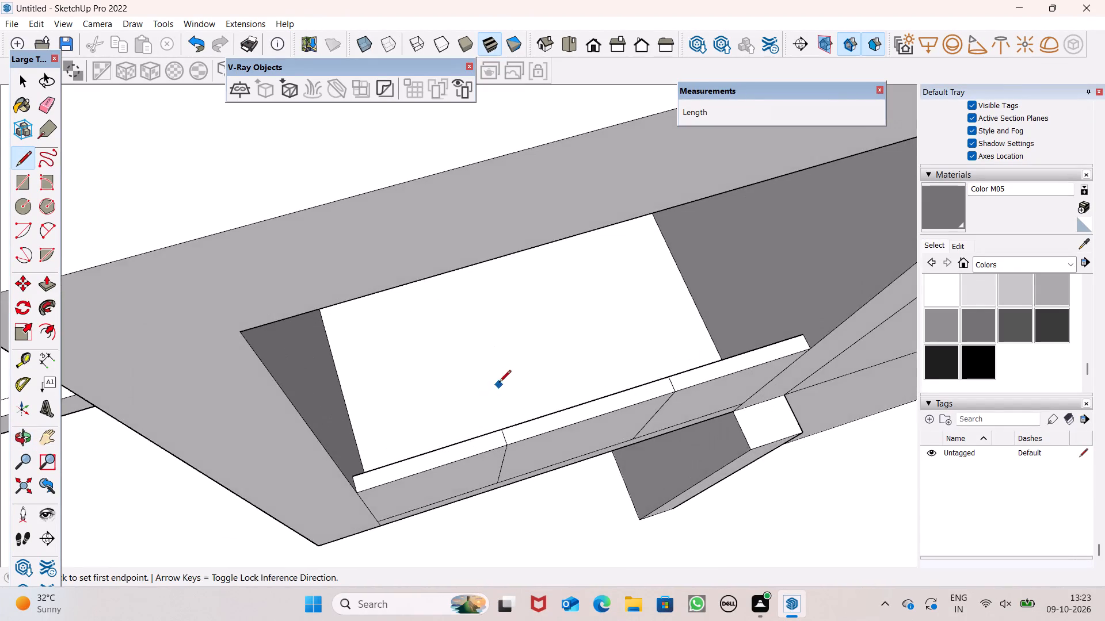
scroll(499, 383, "up", 4)
middle_click_drag(537, 378, 691, 473)
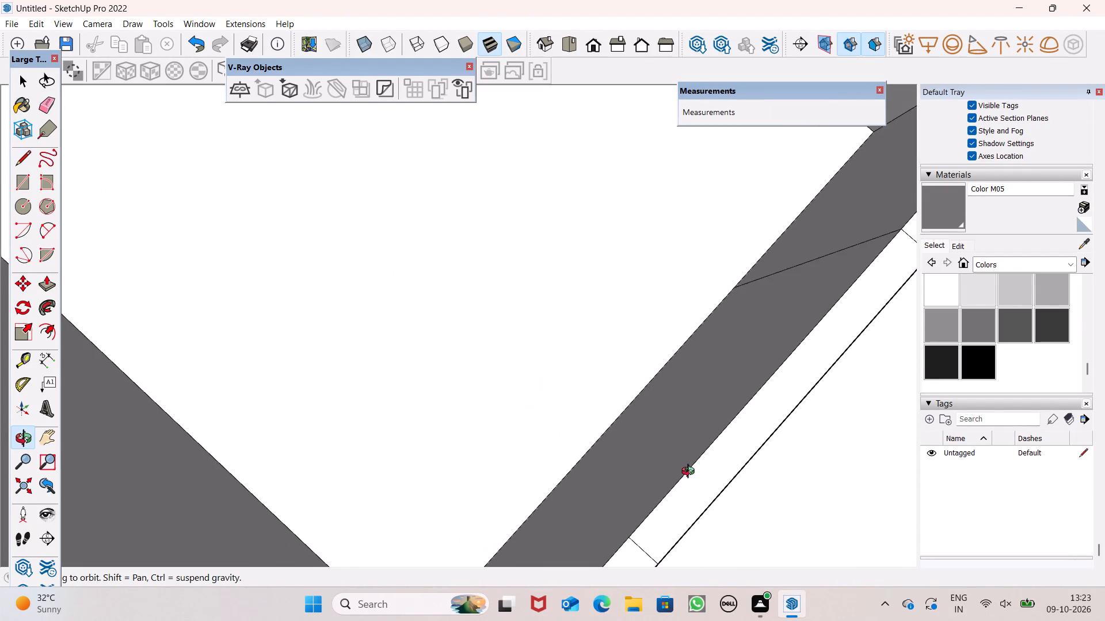
middle_click_drag(691, 473, 739, 492)
scroll(673, 511, "up", 1)
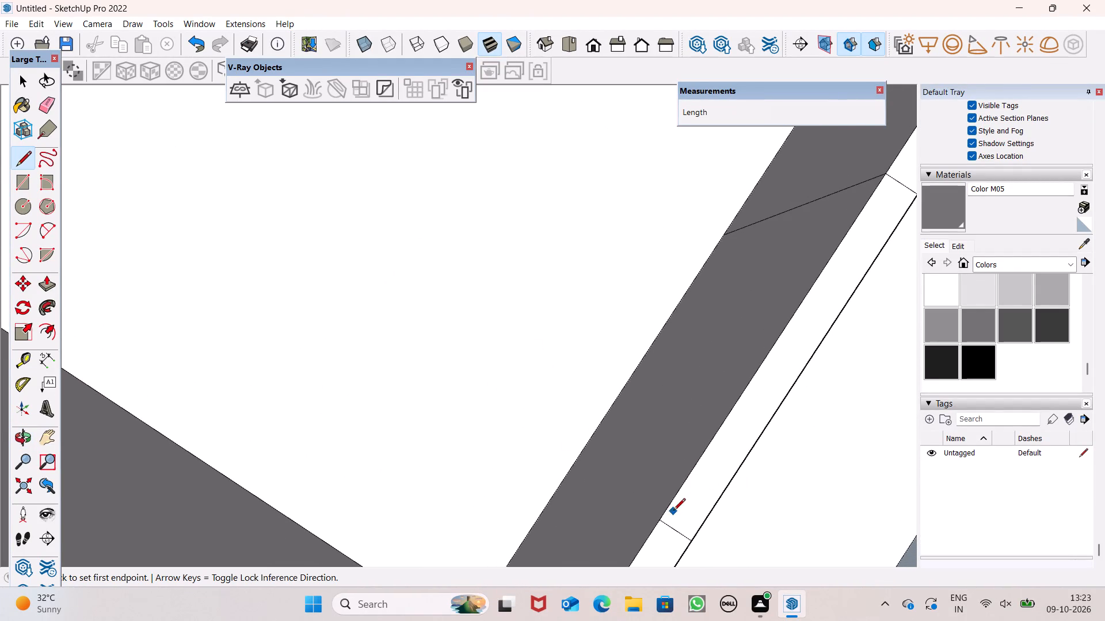
scroll(673, 511, "up", 1)
left_click(657, 522)
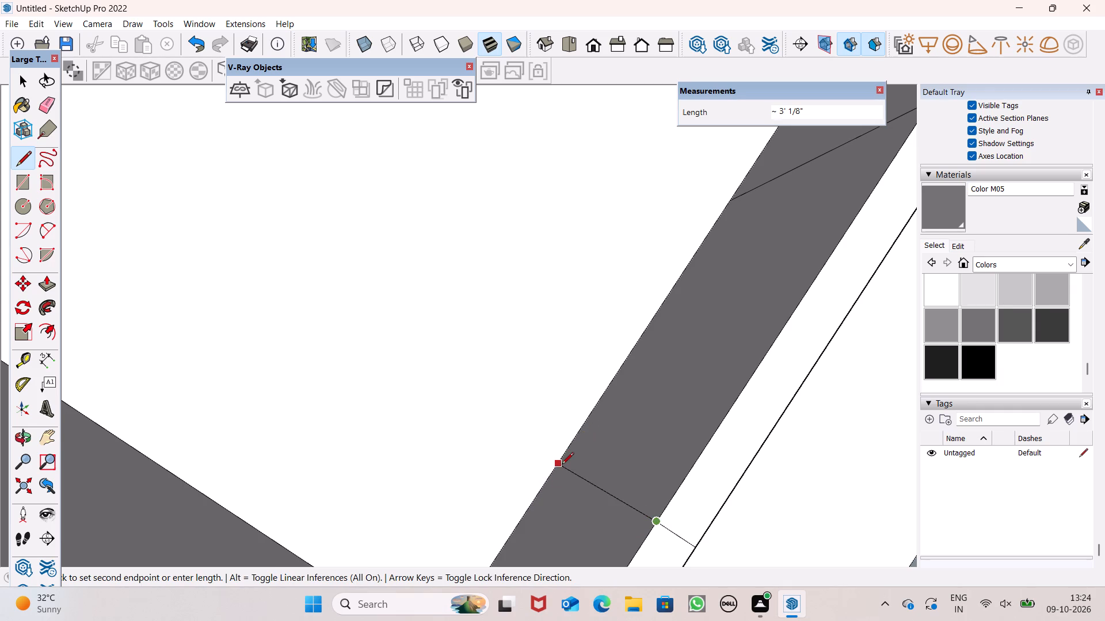
scroll(561, 460, "up", 5)
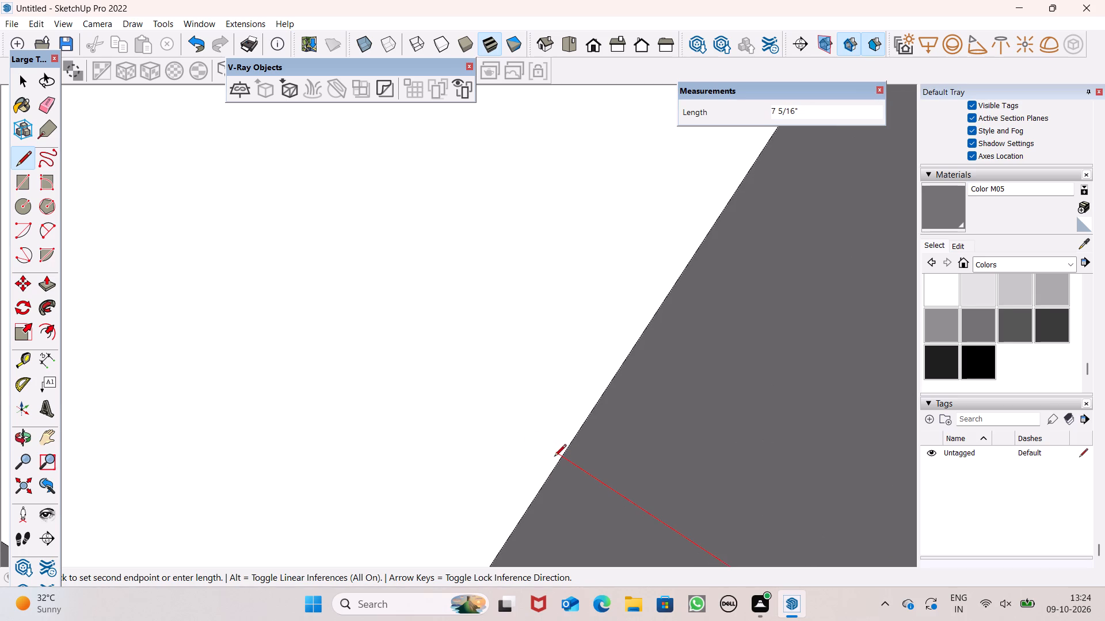
scroll(561, 440, "down", 5)
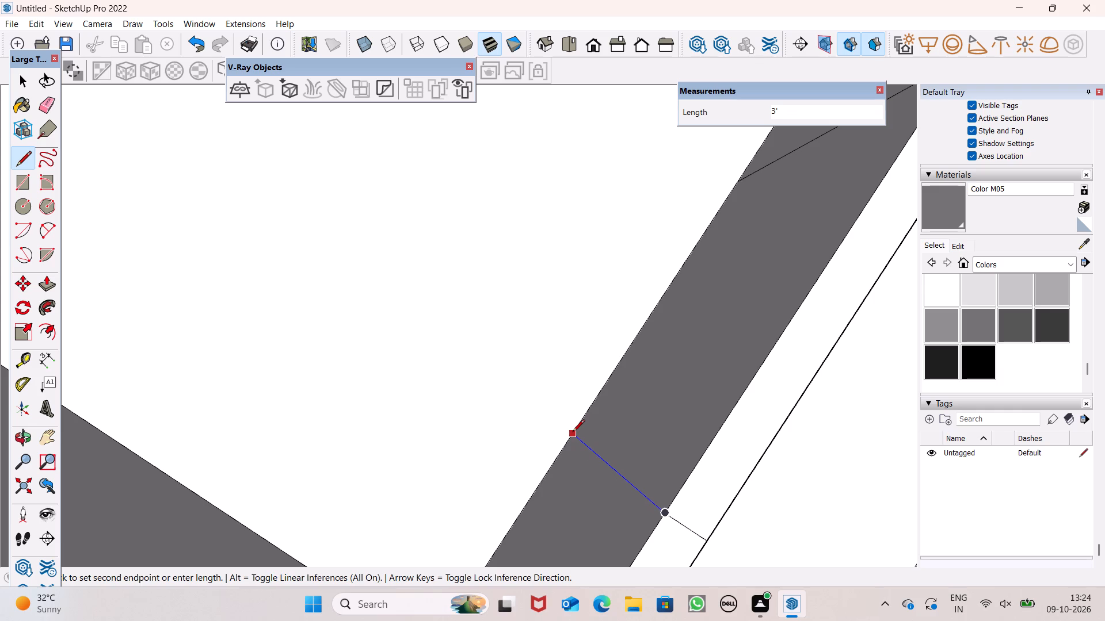
left_click(573, 432)
Push/Pull the top of the parapet's middle panel down 3' to open a gap between the two outer panels.
scroll(500, 350, "down", 2)
middle_click_drag(664, 418, 543, 327)
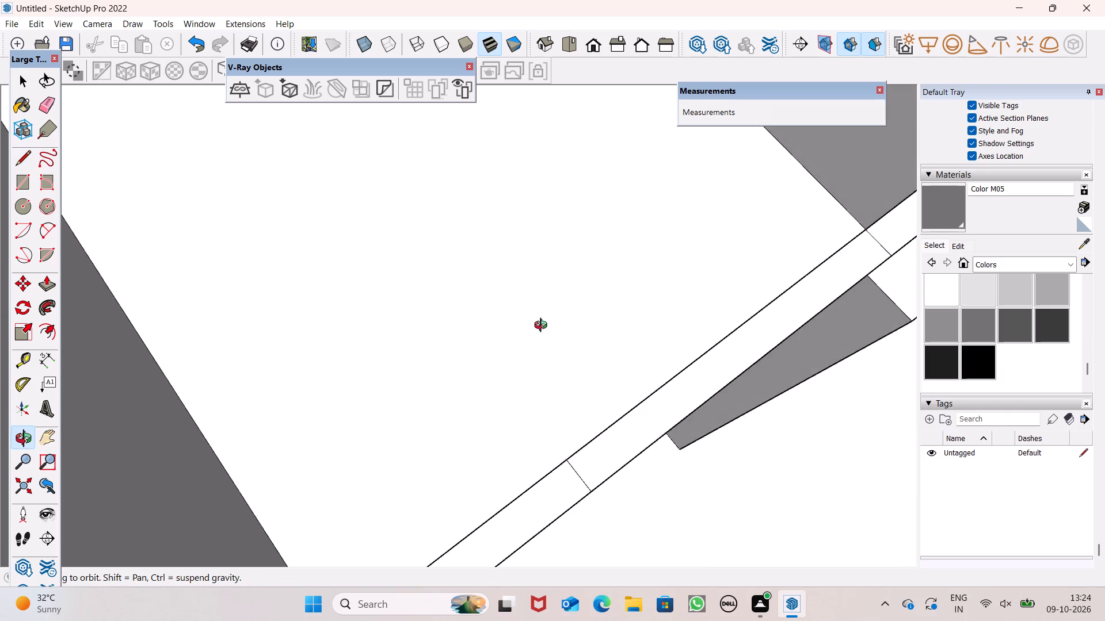
middle_click_drag(543, 327, 532, 309)
scroll(525, 294, "down", 1)
middle_click_drag(541, 349, 445, 245)
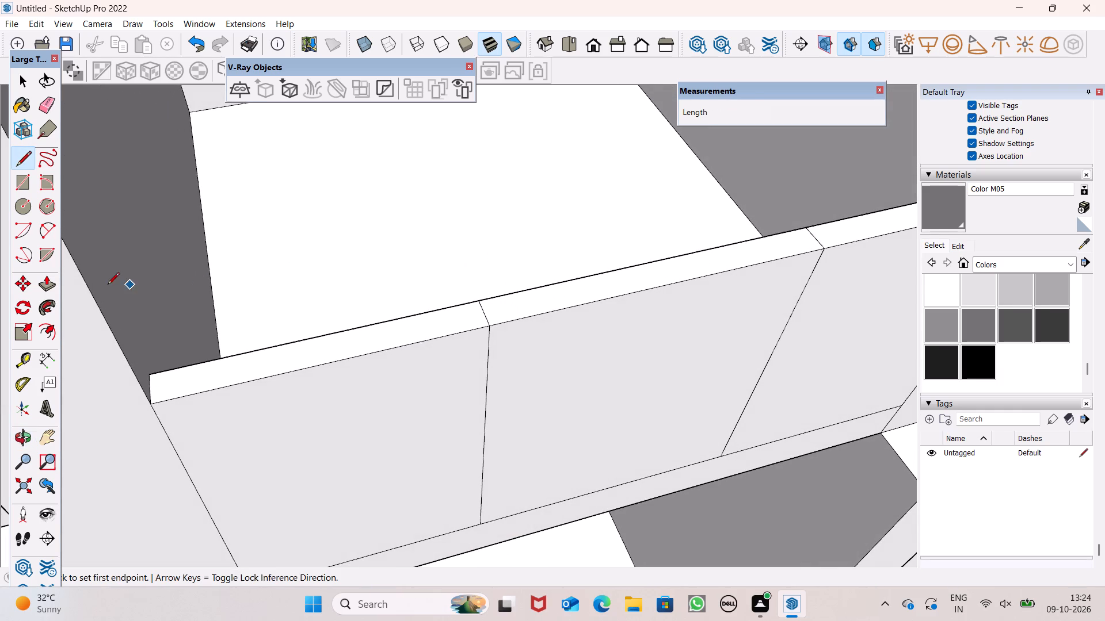
left_click(45, 290)
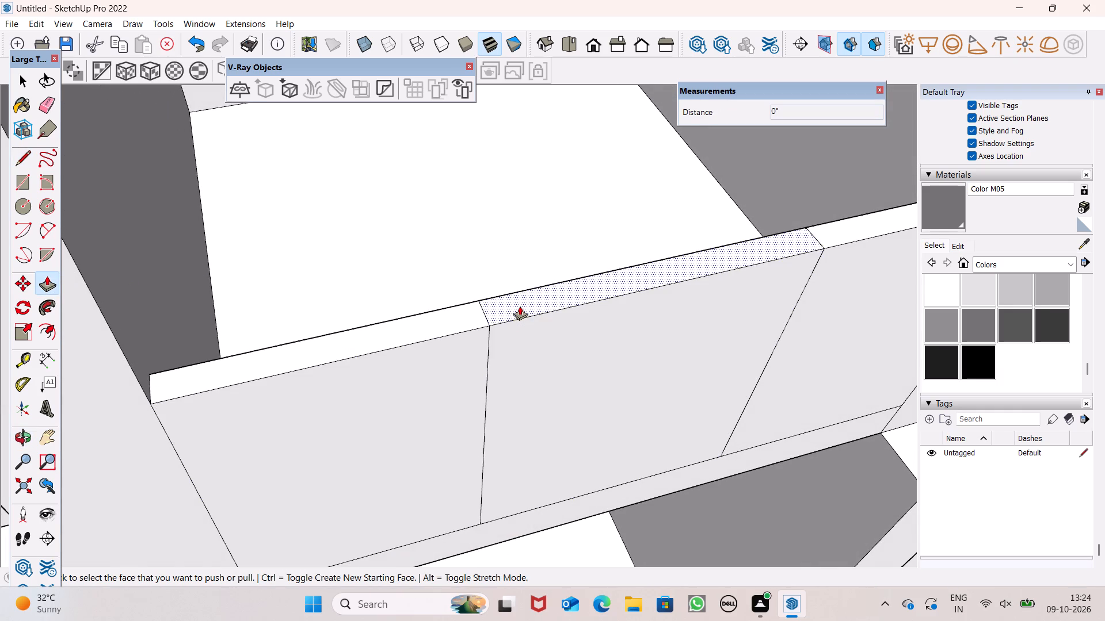
left_click_drag(520, 306, 589, 446)
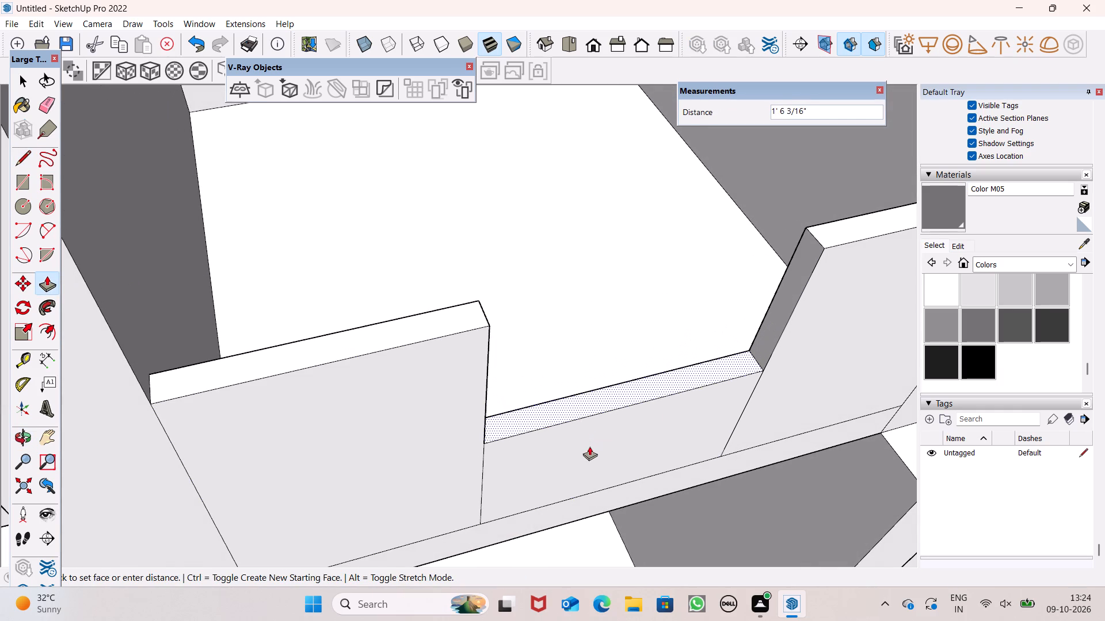
left_click_drag(589, 446, 593, 445)
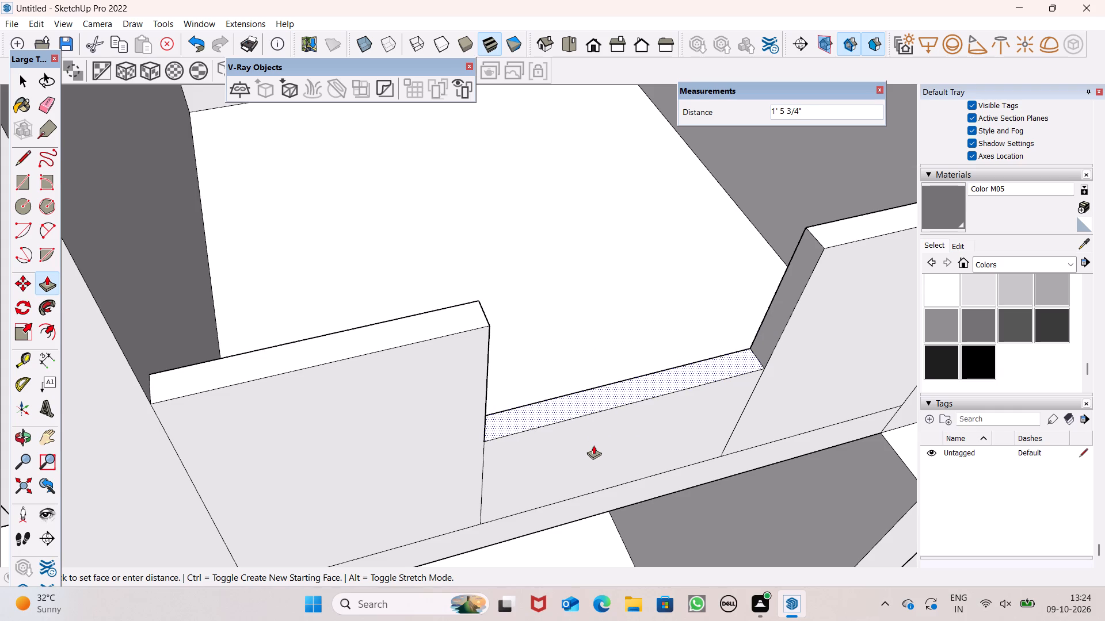
left_click_drag(593, 445, 602, 487)
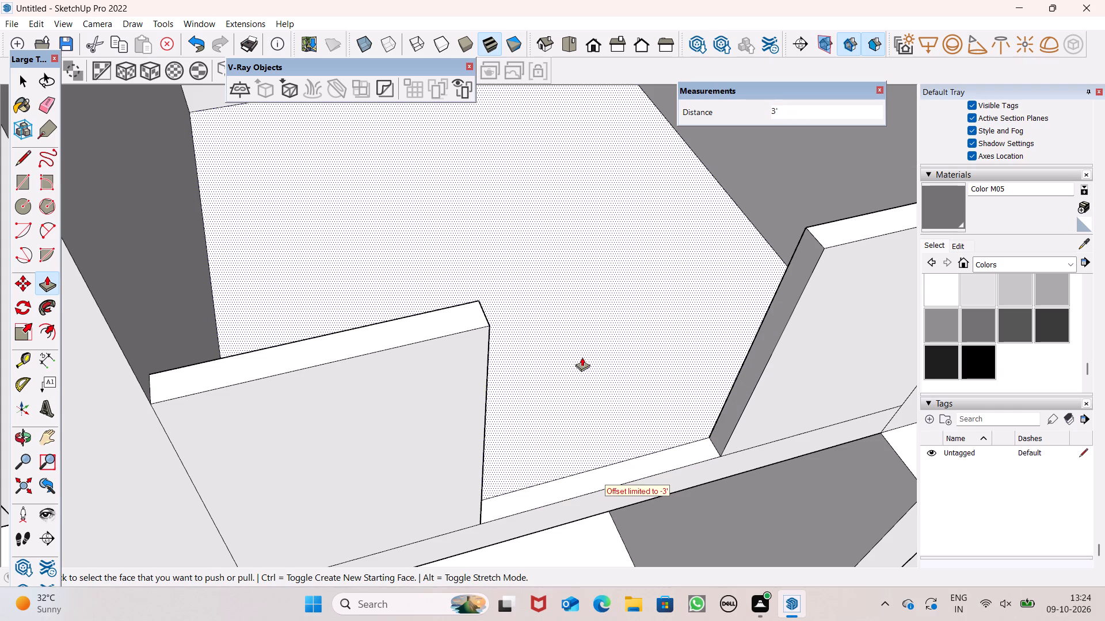
Push/Pull the top of the terrace-side parapet panel up 2" as a separate cap, keeping the original edge line.
middle_click_drag(523, 326, 464, 285)
scroll(470, 282, "down", 1)
scroll(581, 330, "up", 1)
middle_click_drag(581, 330, 530, 298)
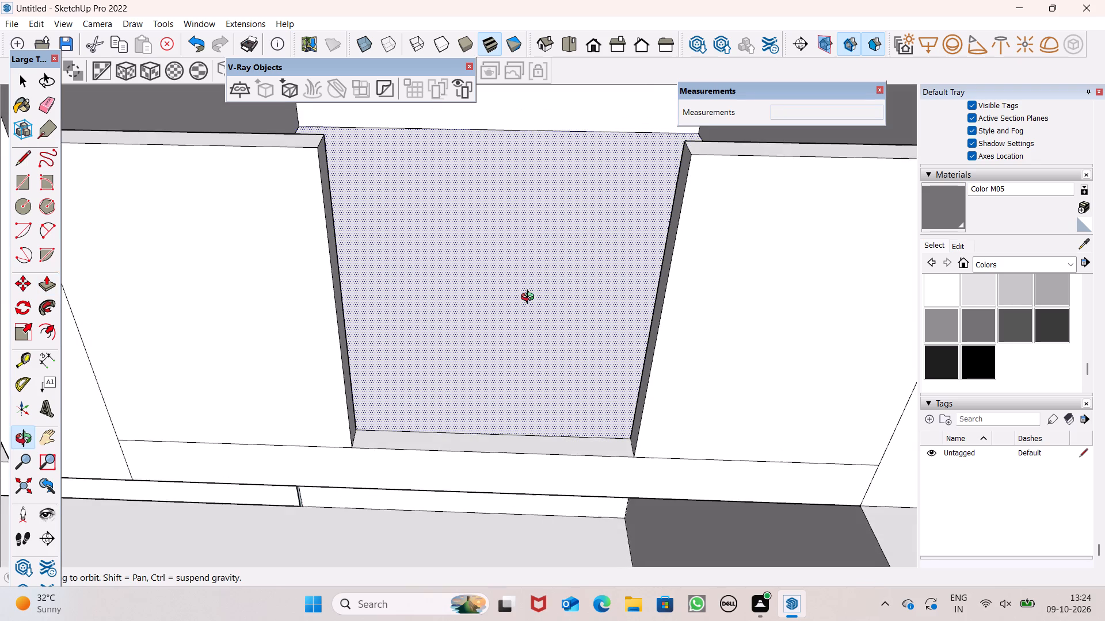
middle_click_drag(530, 298, 548, 313)
scroll(531, 323, "down", 2)
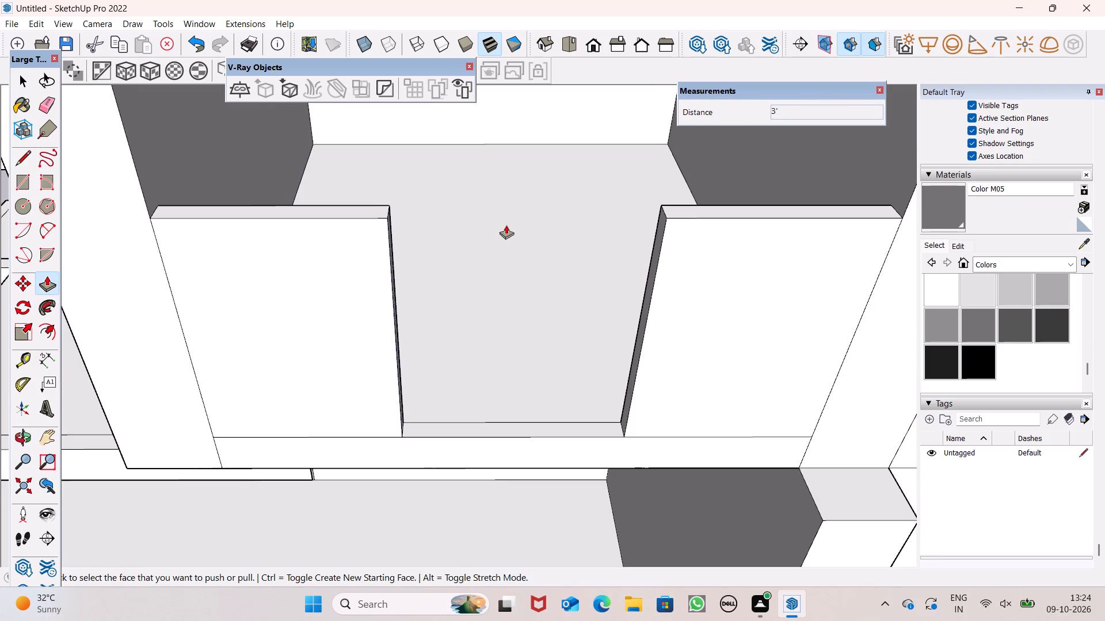
middle_click_drag(514, 247, 511, 278)
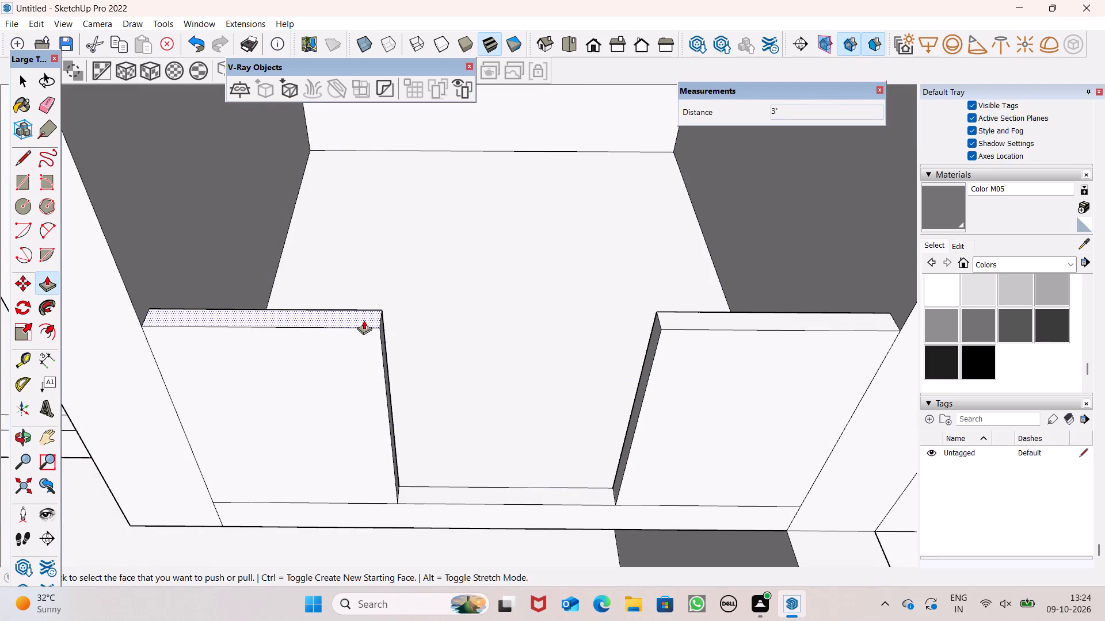
left_click_drag(360, 315, 360, 307)
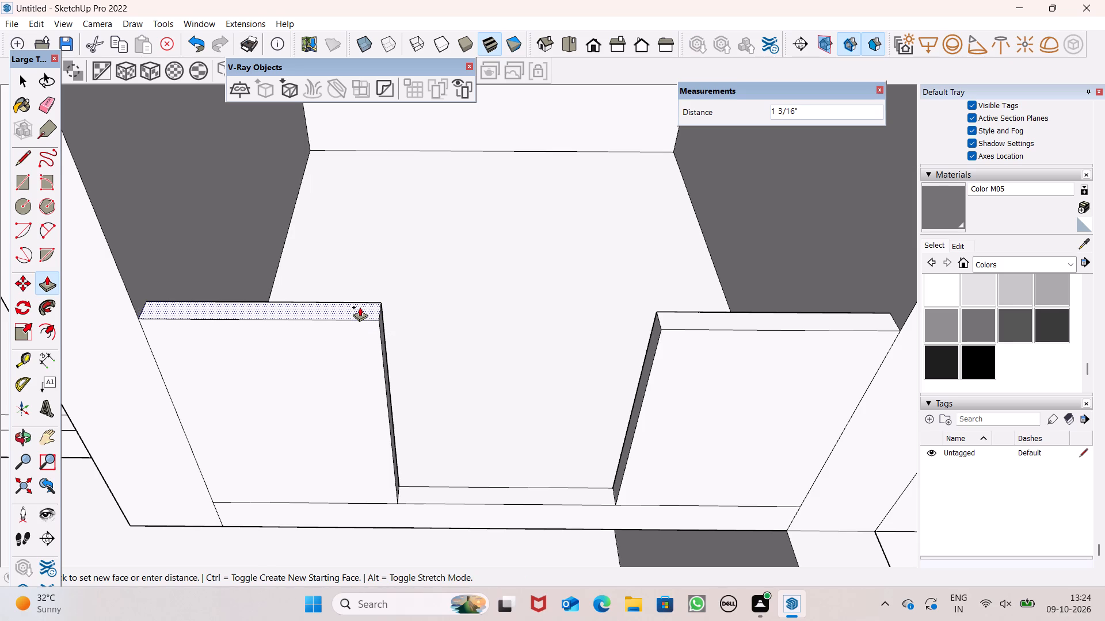
left_click_drag(360, 307, 360, 306)
key("2")
key("shift+quotedbl")
key("Return")
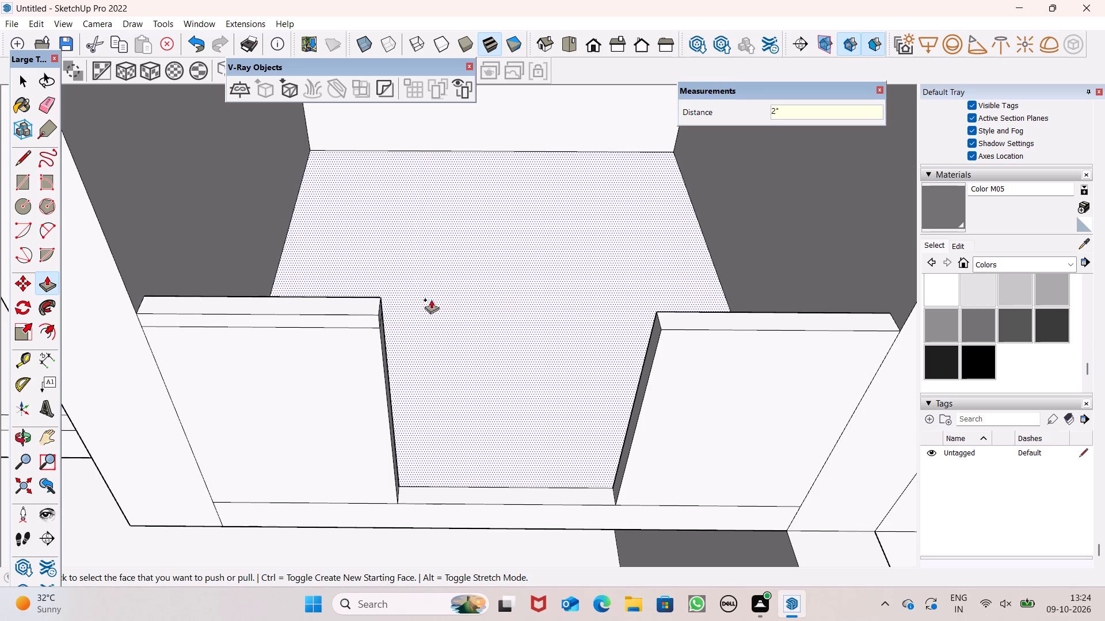
Push/Pull the top of the side-block-side parapet panel up 2" as a matching cap, keeping the original edge line.
left_click_drag(689, 318, 684, 304)
key("2")
key("shift+quotedbl")
key("Return")
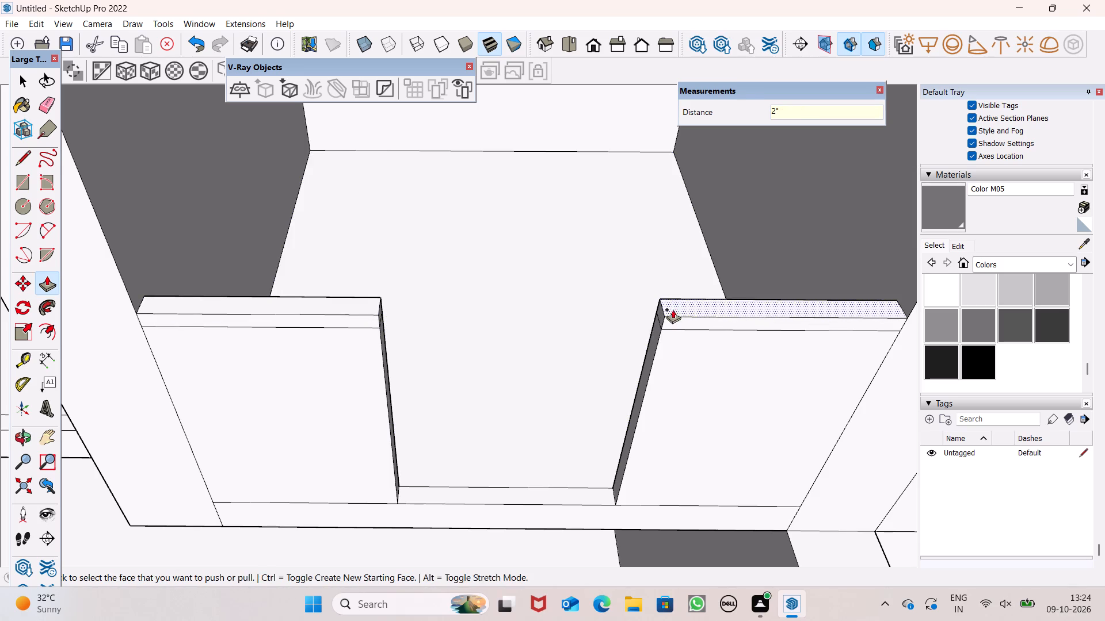
Push/Pull the end face of the terrace-side cap about 2' 7 3/4" across the gap to meet the other cap.
middle_click_drag(662, 325, 510, 203)
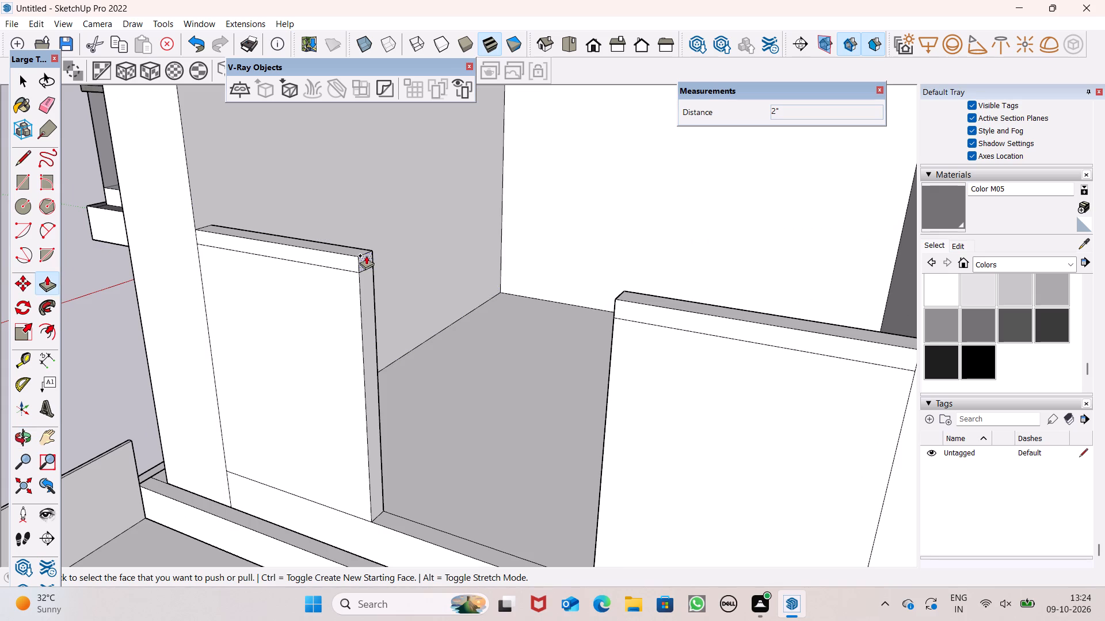
left_click_drag(364, 260, 609, 324)
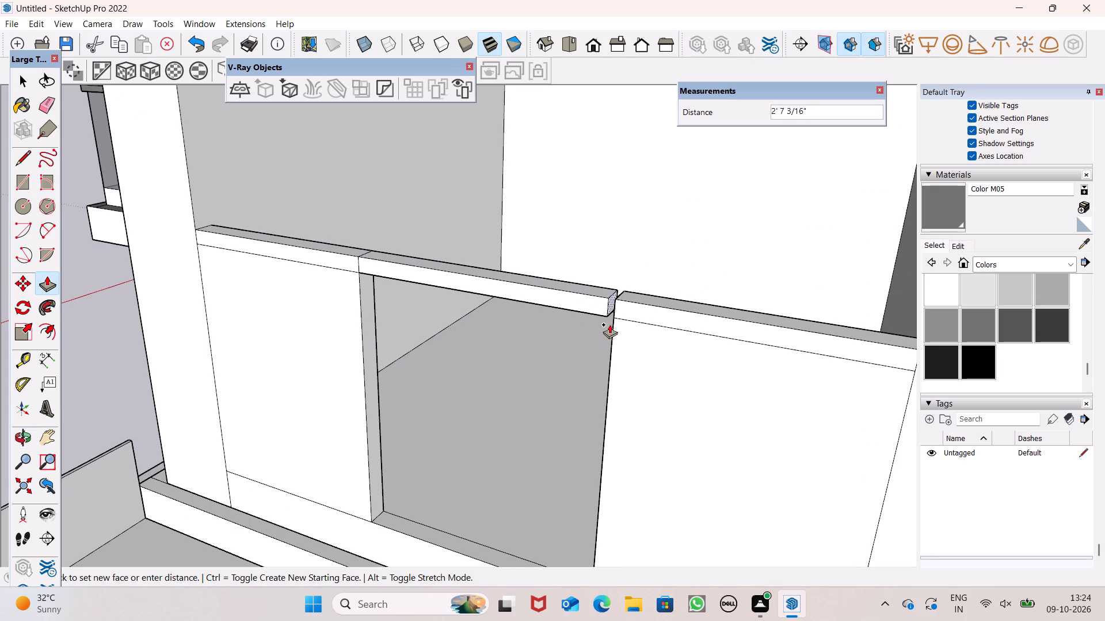
left_click_drag(609, 324, 611, 327)
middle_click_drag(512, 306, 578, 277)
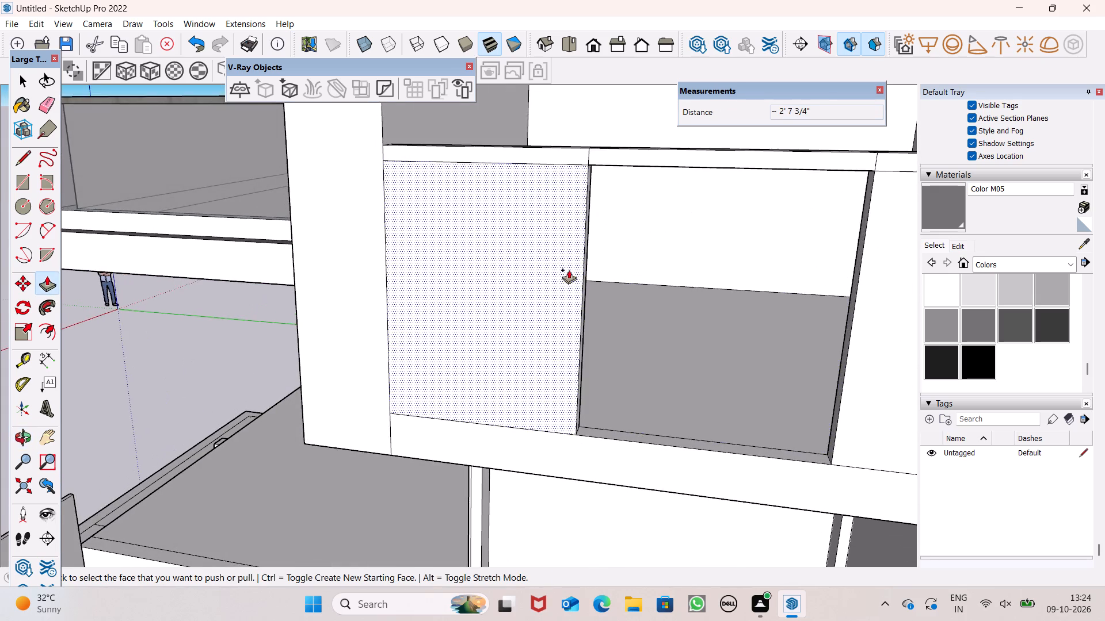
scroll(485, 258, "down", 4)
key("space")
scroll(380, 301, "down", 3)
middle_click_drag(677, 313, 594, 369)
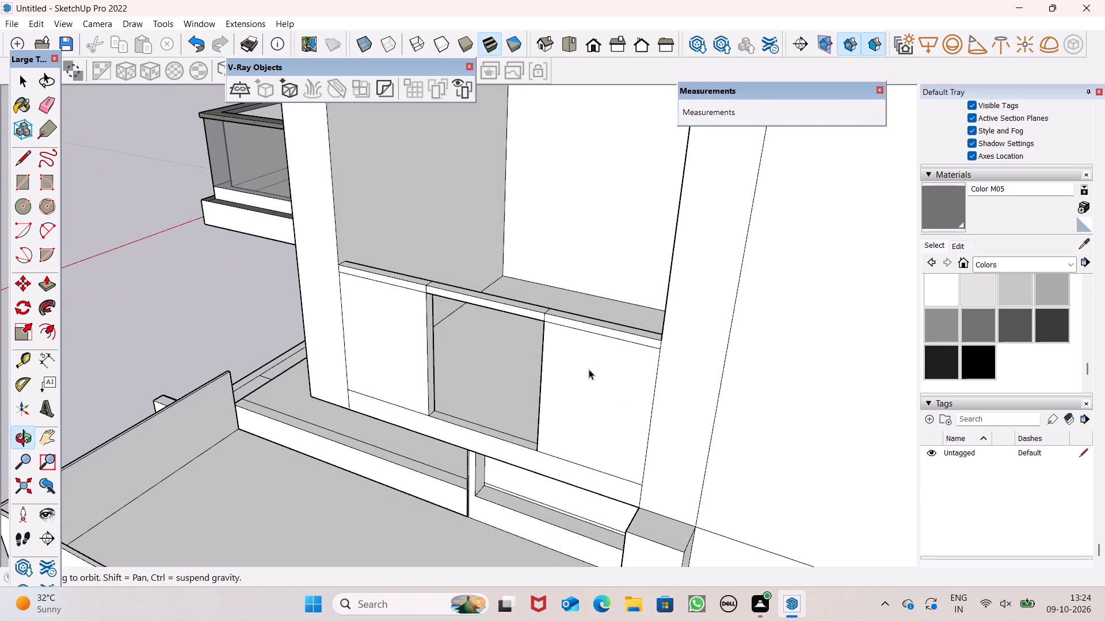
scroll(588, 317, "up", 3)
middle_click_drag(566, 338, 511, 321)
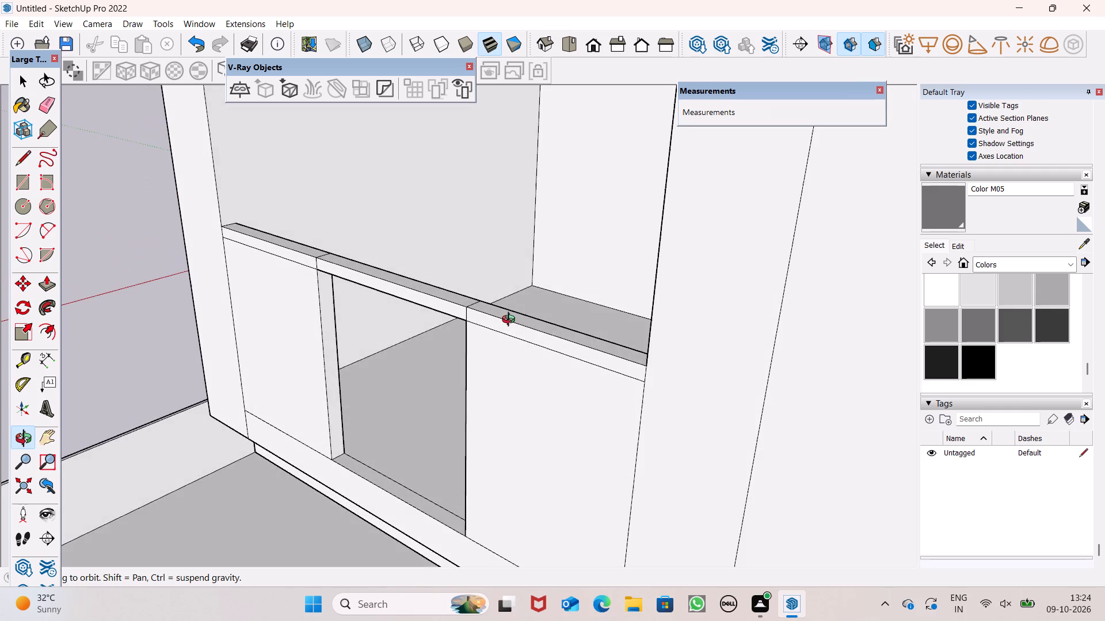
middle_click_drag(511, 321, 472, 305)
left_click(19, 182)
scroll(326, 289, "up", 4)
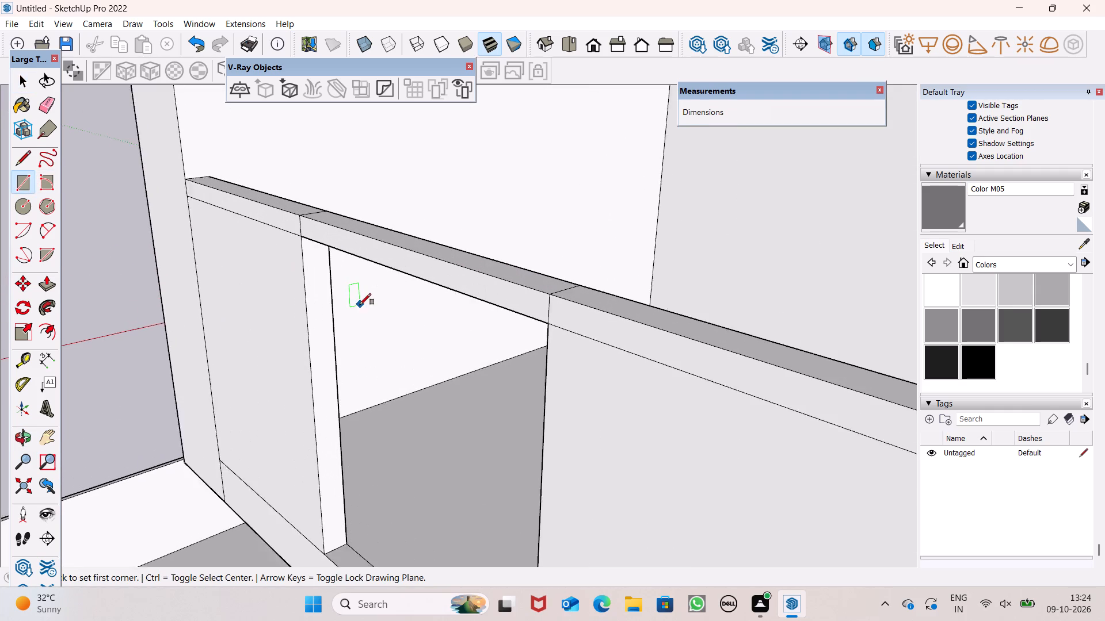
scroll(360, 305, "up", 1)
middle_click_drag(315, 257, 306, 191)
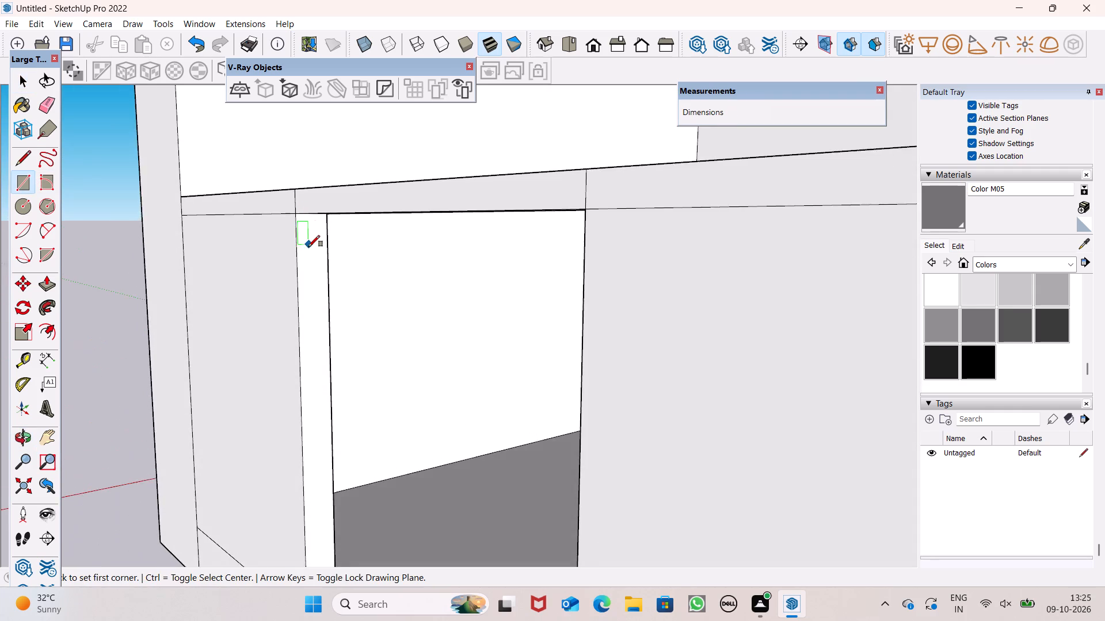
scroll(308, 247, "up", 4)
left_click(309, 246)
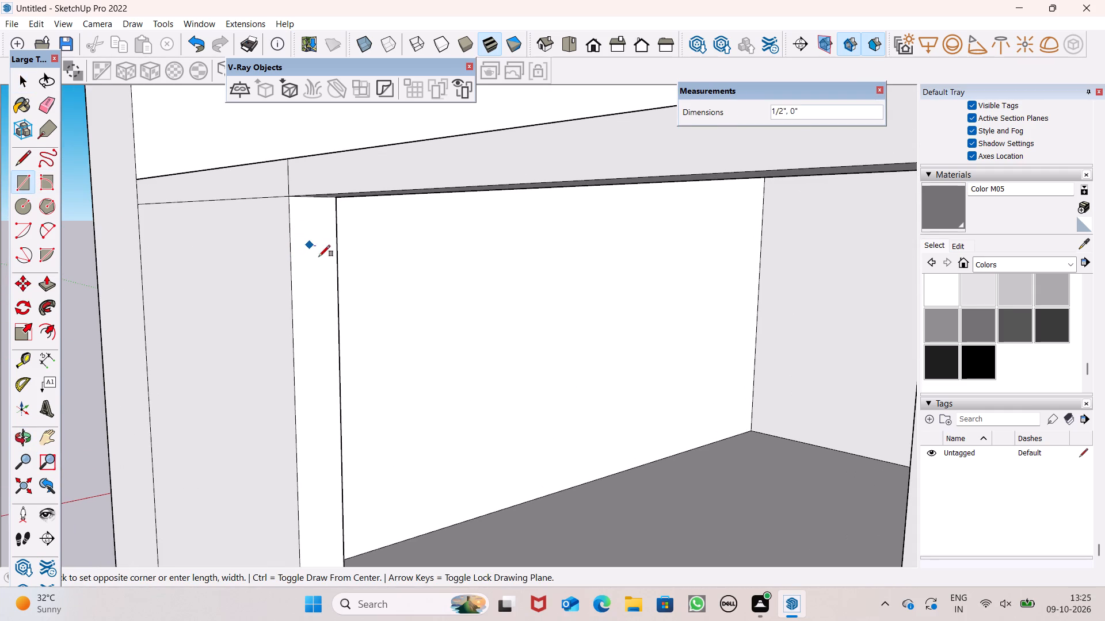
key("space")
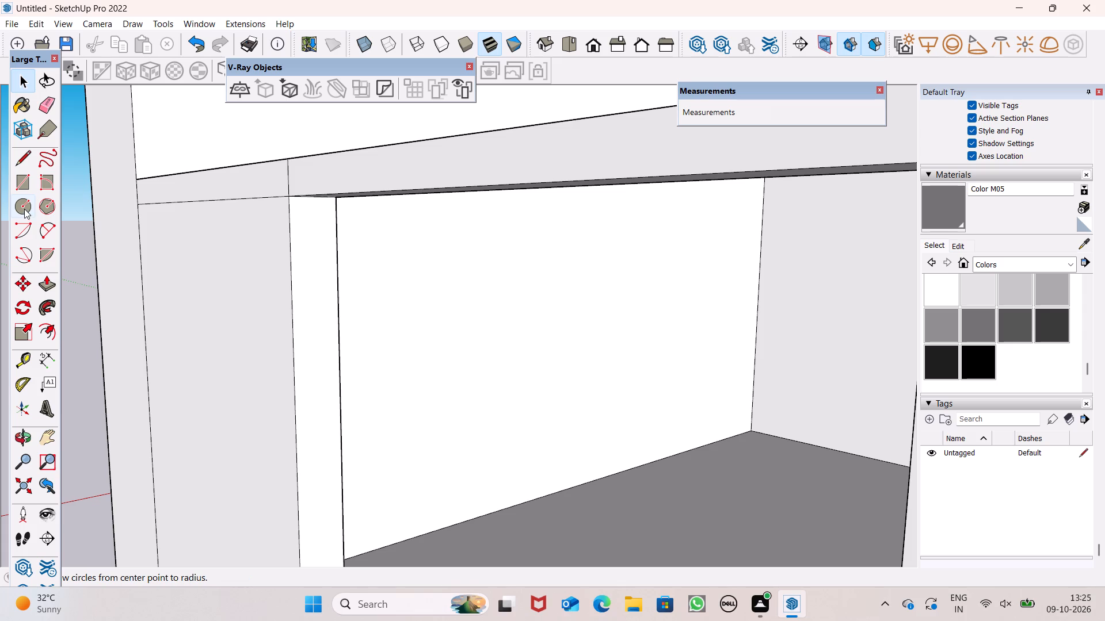
Draw a circle of about 11/16" radius near the top of the terrace-side panel's narrow end face inside the gap.
left_click(24, 208)
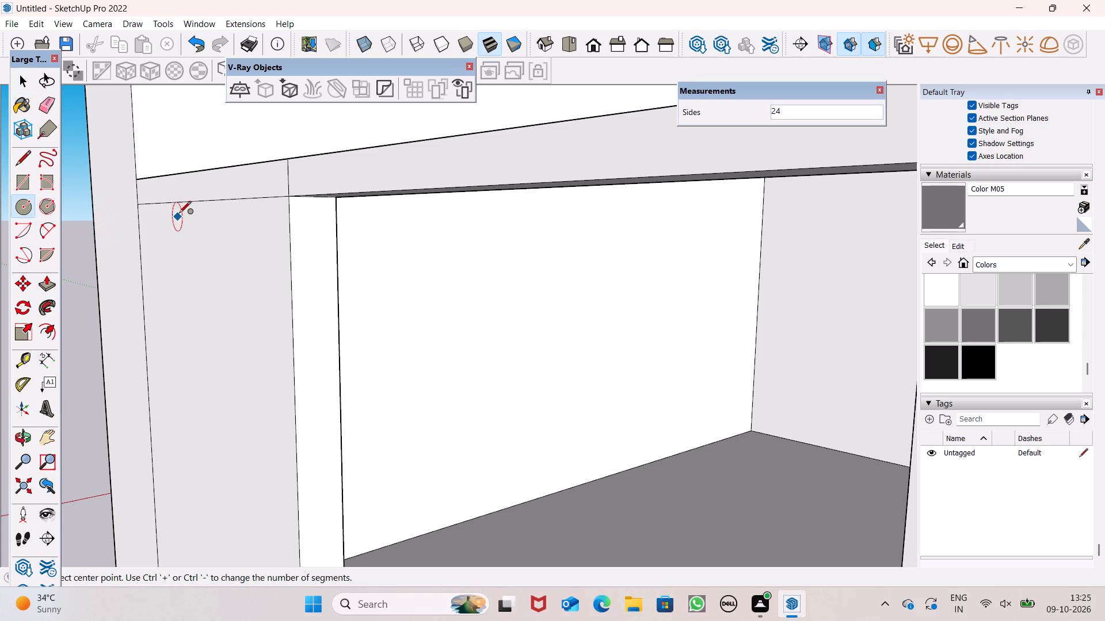
scroll(308, 237, "up", 1)
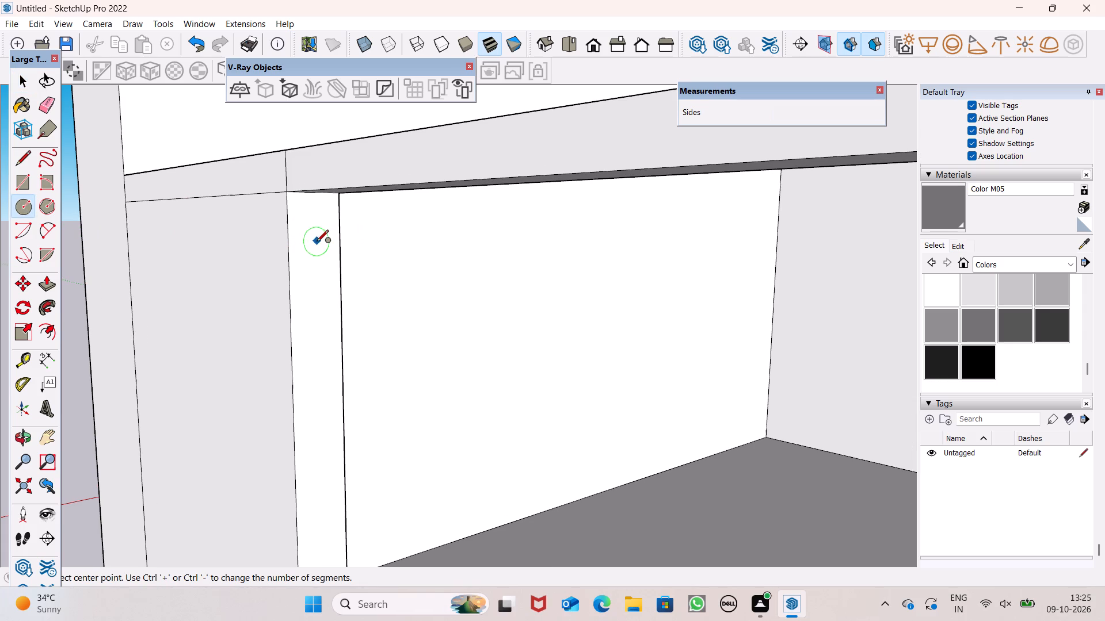
left_click(313, 261)
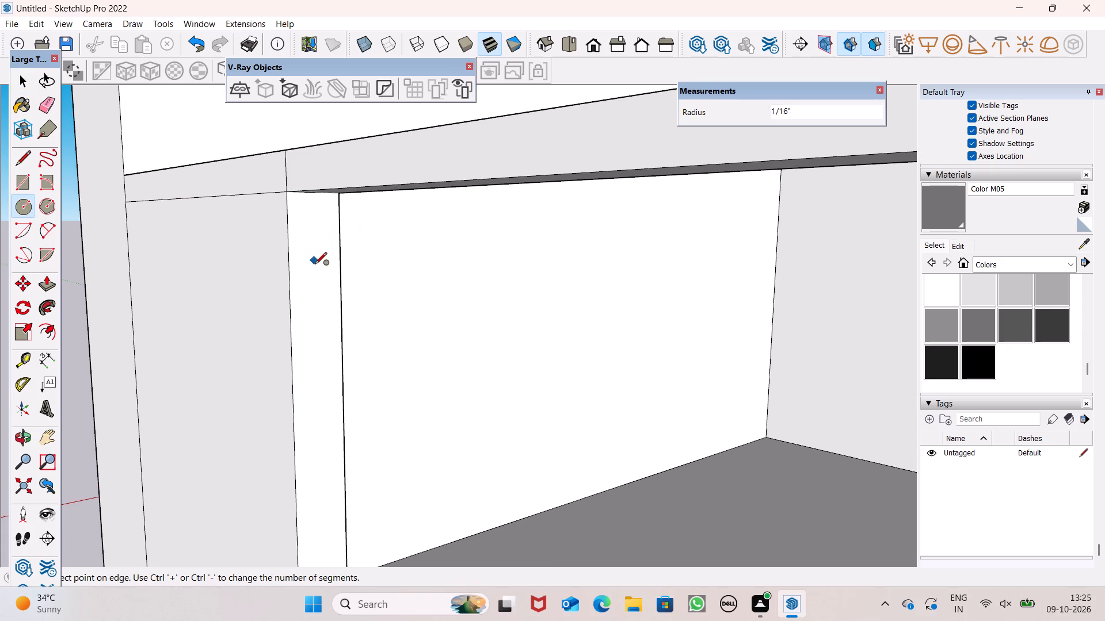
left_click(319, 275)
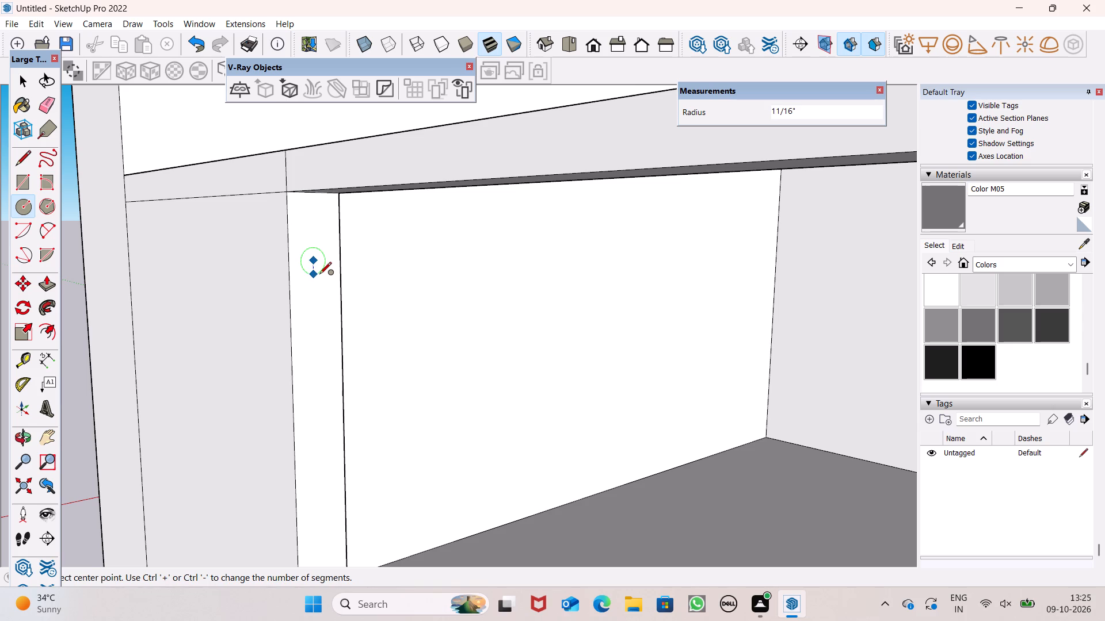
key("space")
Copy the circle about 4 3/8" straight down the terrace-side panel's end face and start multiplying the copy into a vertical array.
scroll(318, 224, "down", 6)
middle_click_drag(311, 278, 299, 279)
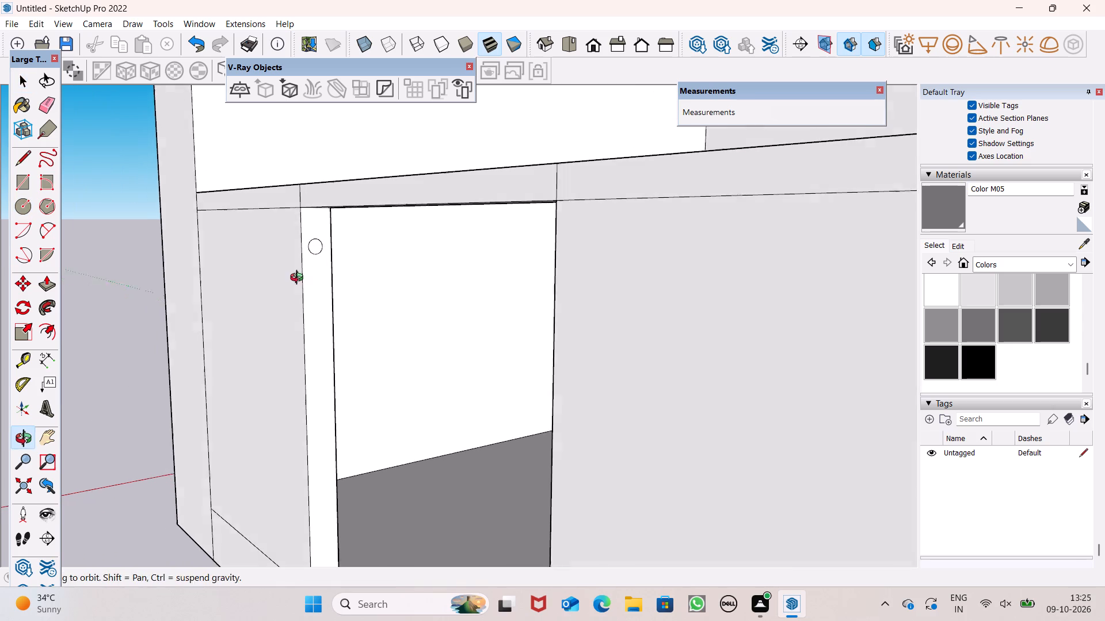
middle_click_drag(299, 279, 289, 279)
scroll(314, 250, "up", 1)
double_click(314, 248)
scroll(325, 236, "down", 5)
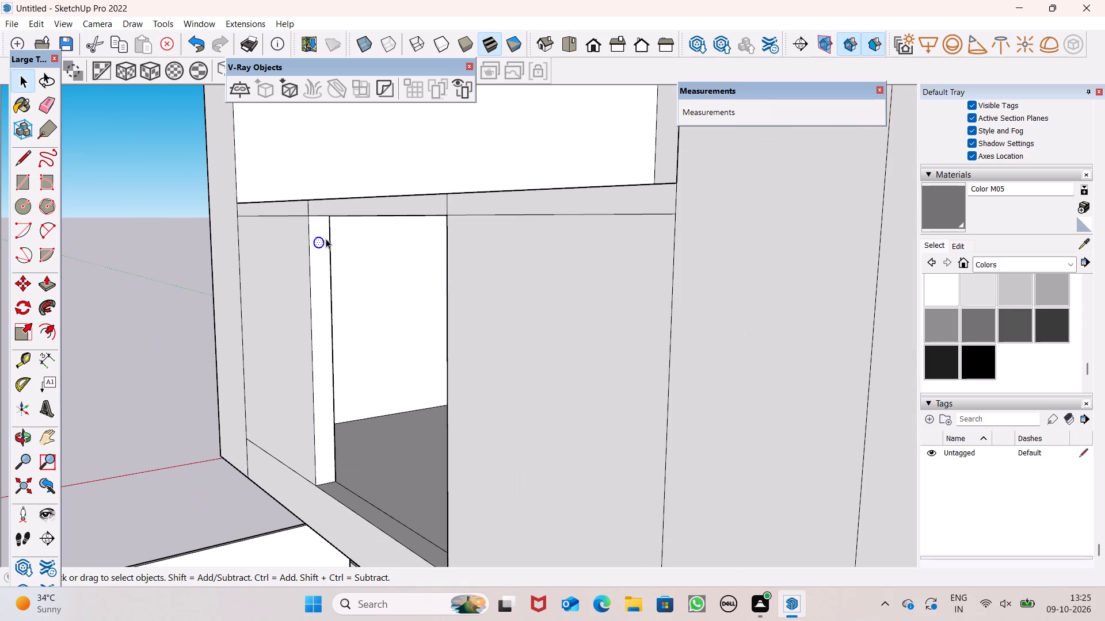
key("m")
key("Return")
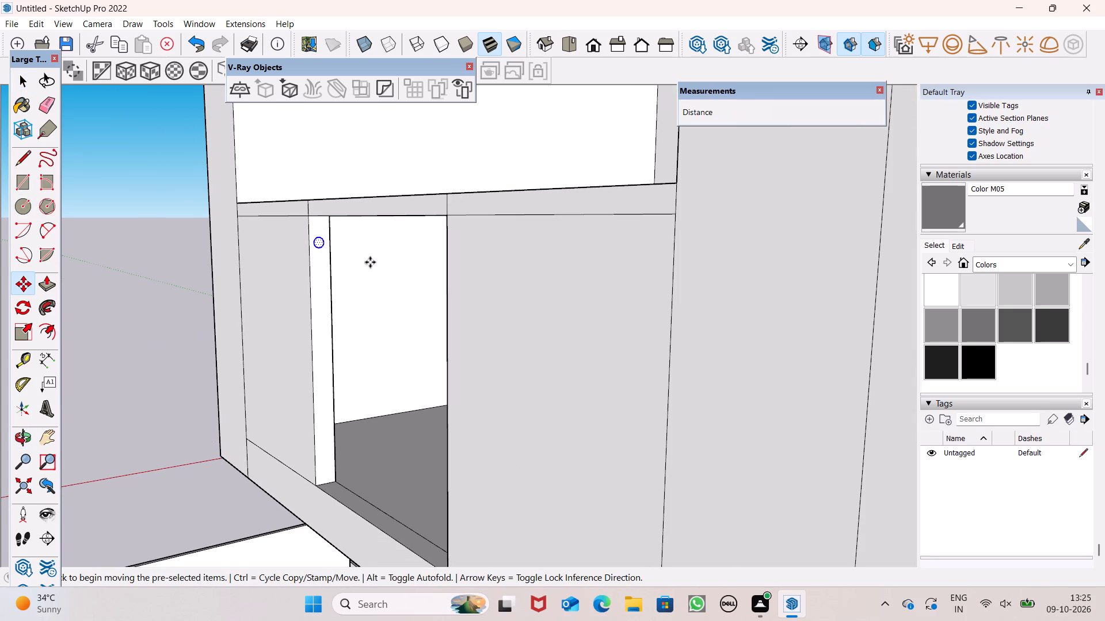
left_click_drag(320, 243, 323, 262)
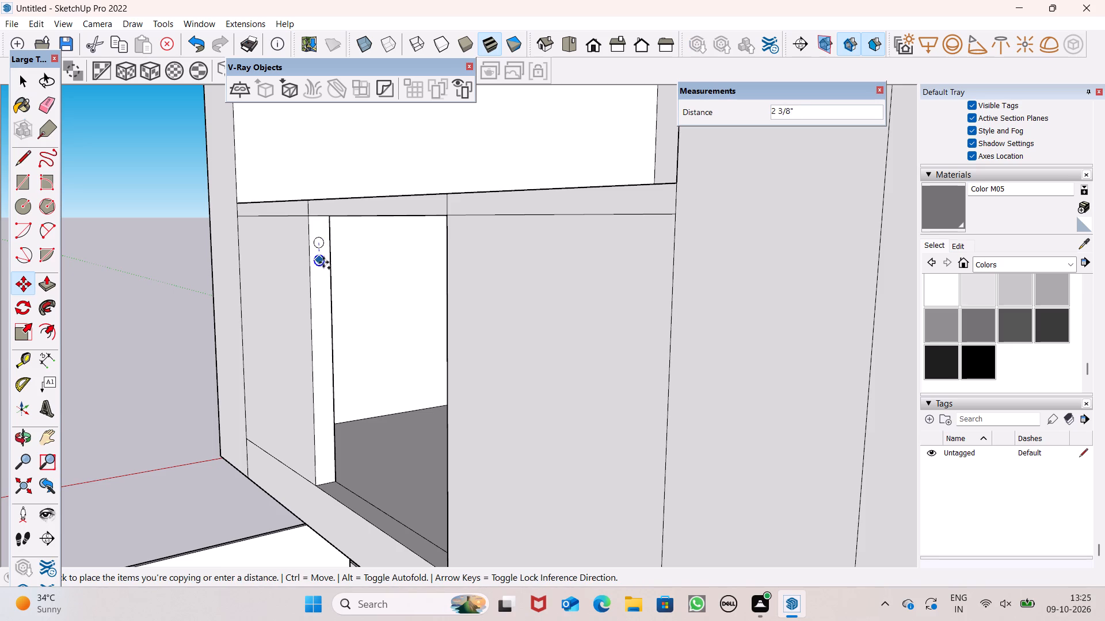
left_click_drag(323, 262, 325, 276)
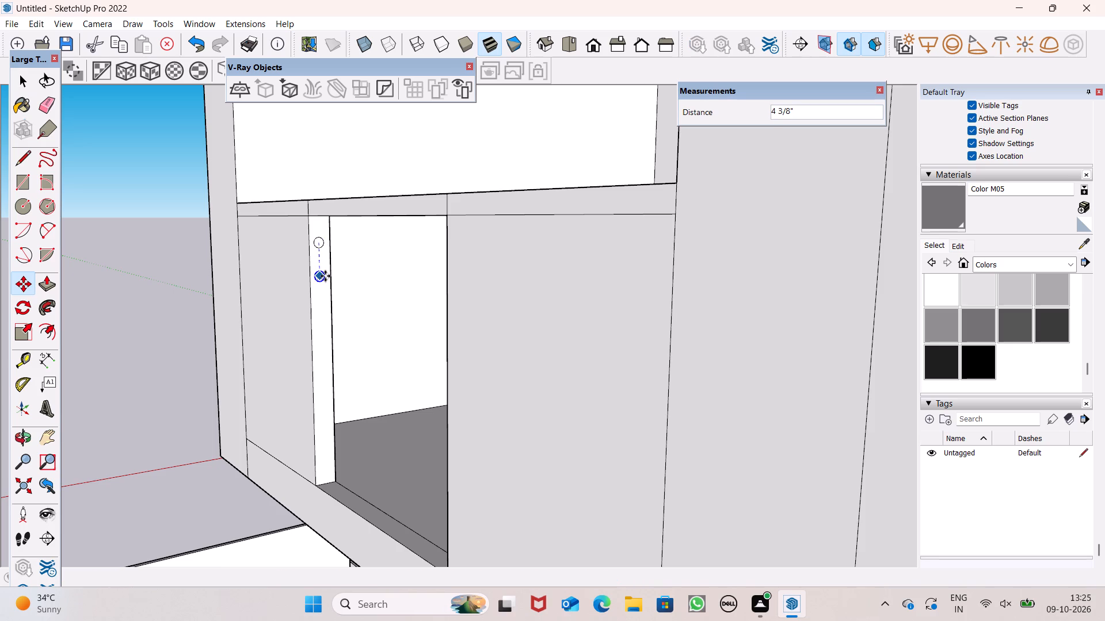
key("shift+asterisk")
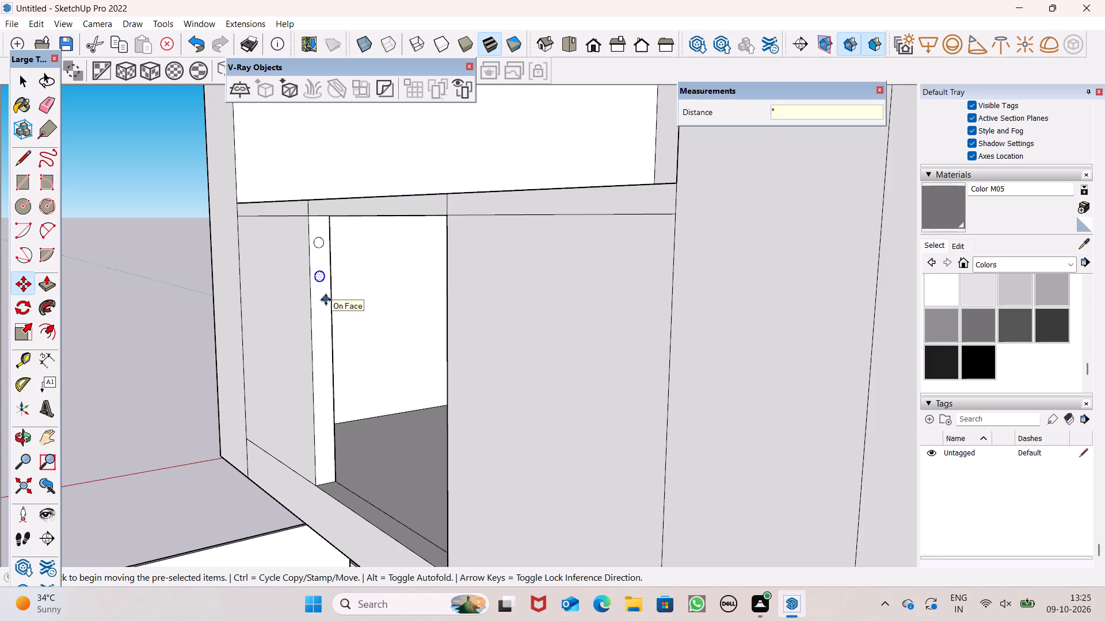
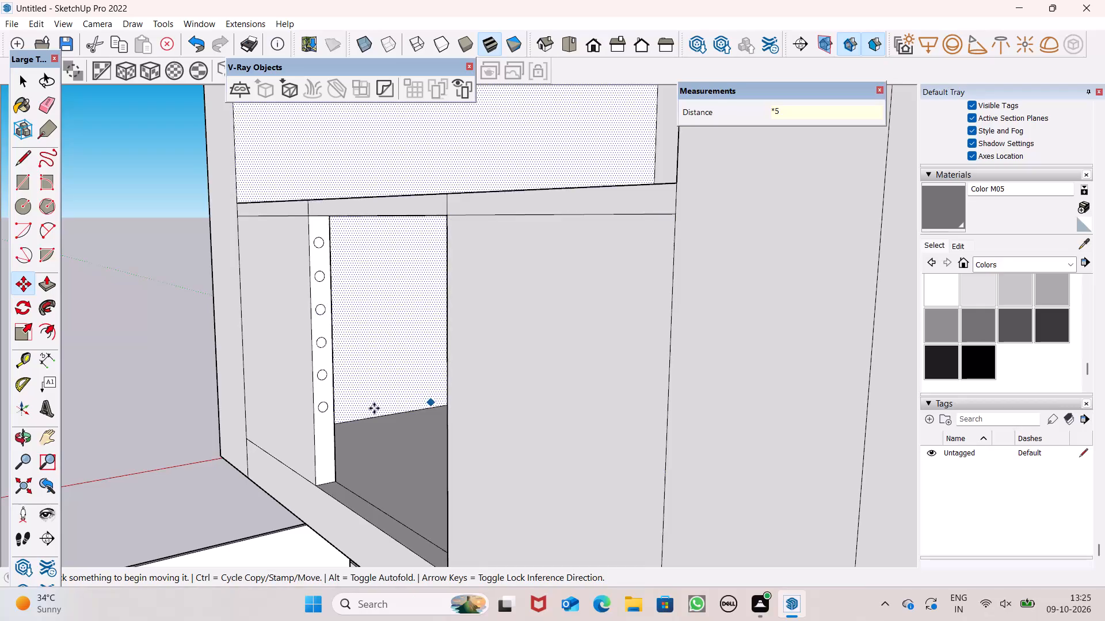
Copy the lowest circle about 5 3/8" straight down the terrace-side panel's end face as a seventh circle.
scroll(323, 441, "up", 5)
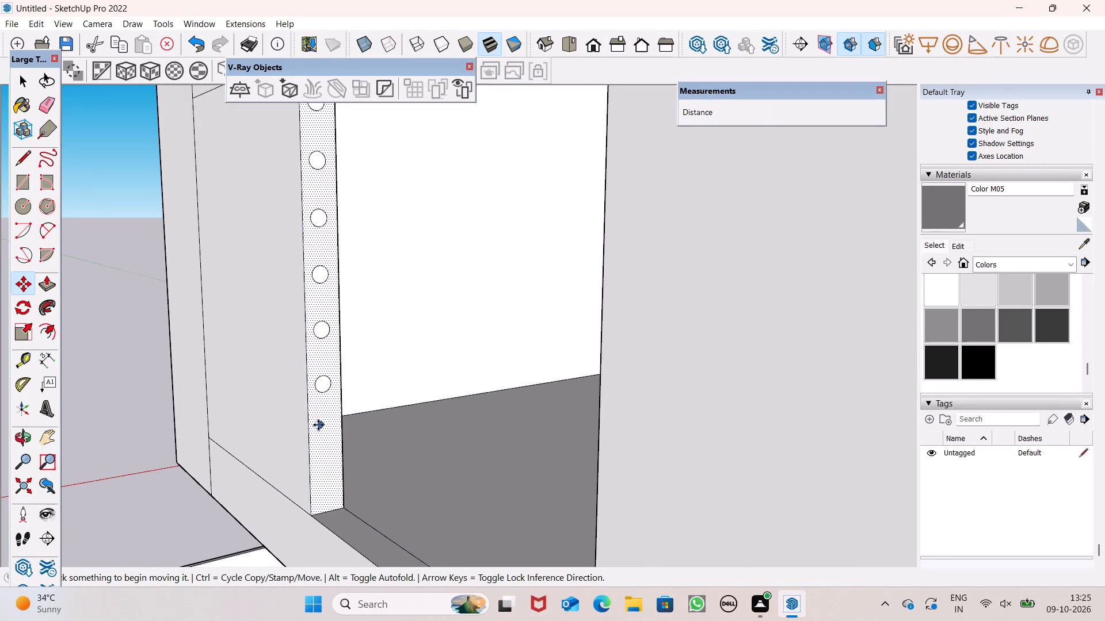
left_click_drag(325, 389, 325, 423)
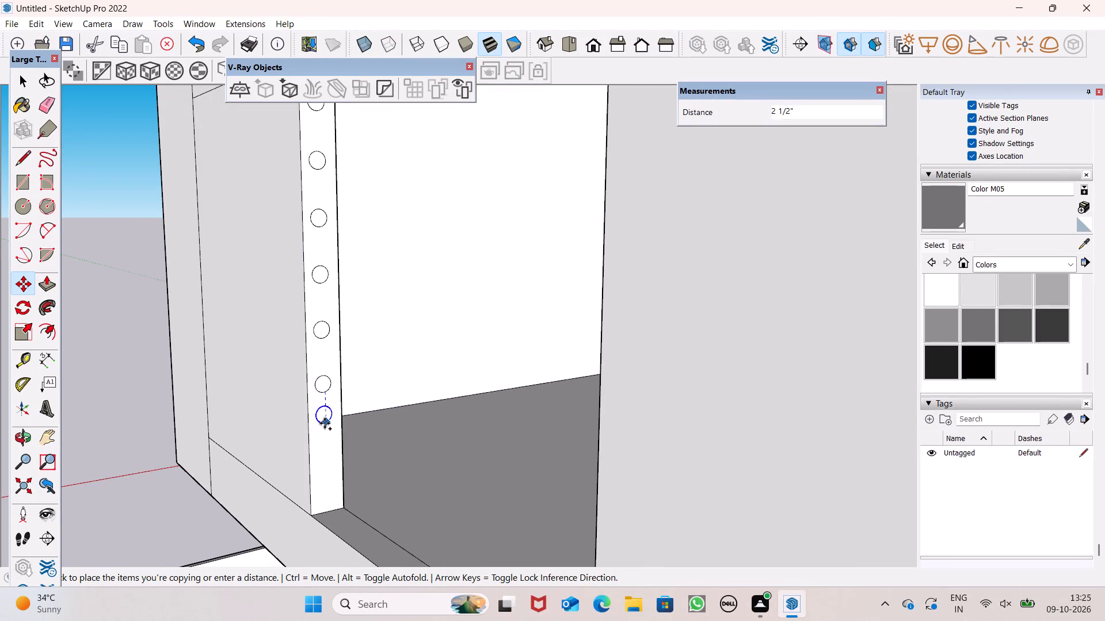
left_click_drag(325, 423, 331, 457)
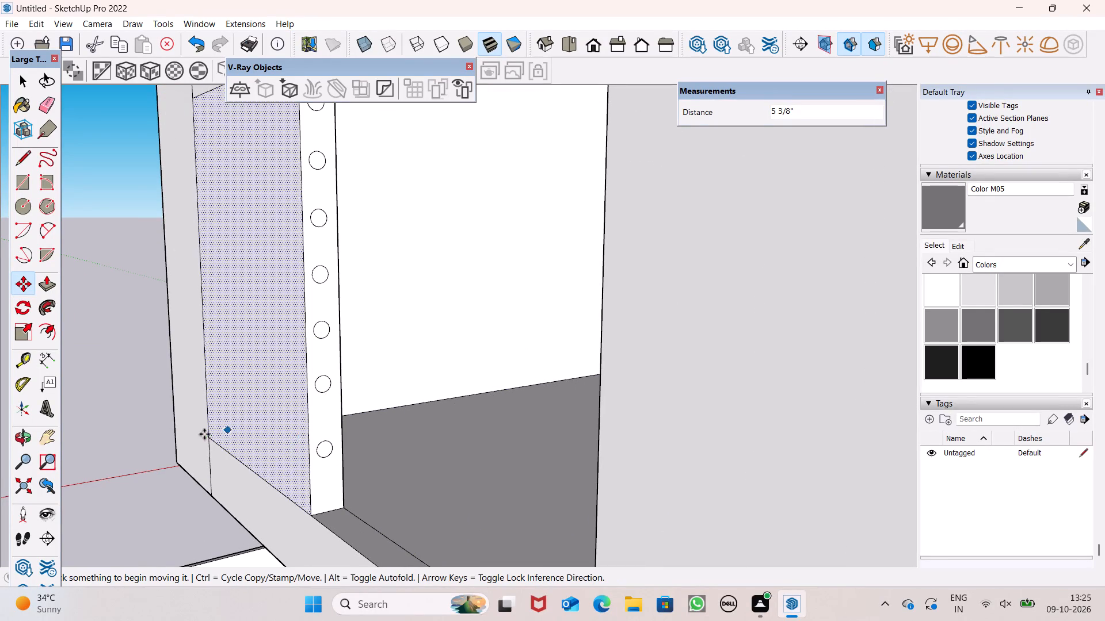
key("space")
key("space")
left_click(115, 381)
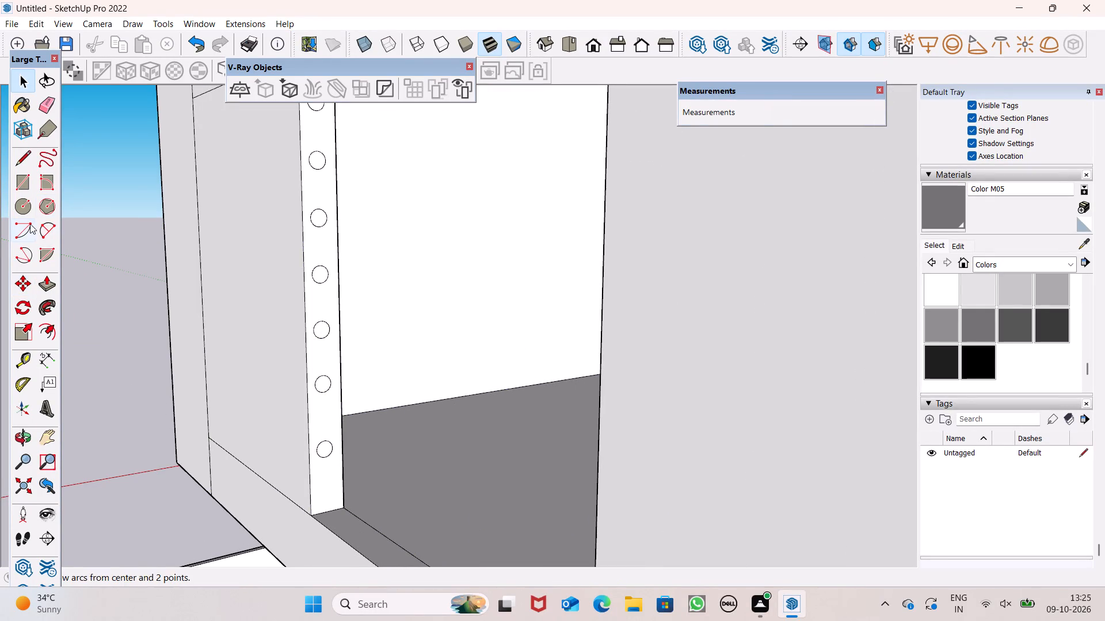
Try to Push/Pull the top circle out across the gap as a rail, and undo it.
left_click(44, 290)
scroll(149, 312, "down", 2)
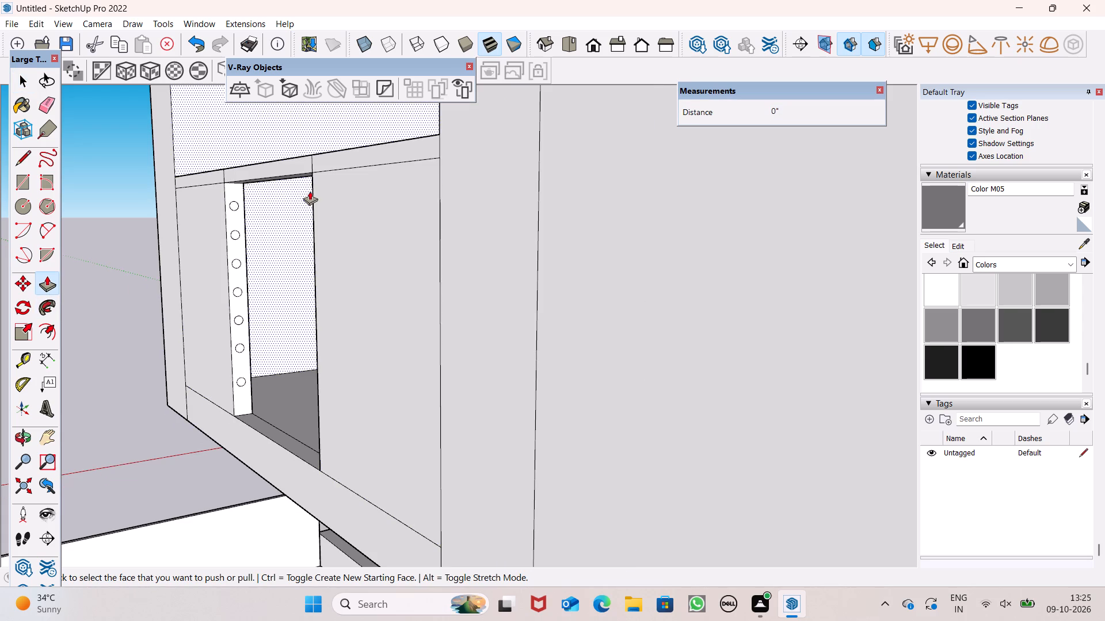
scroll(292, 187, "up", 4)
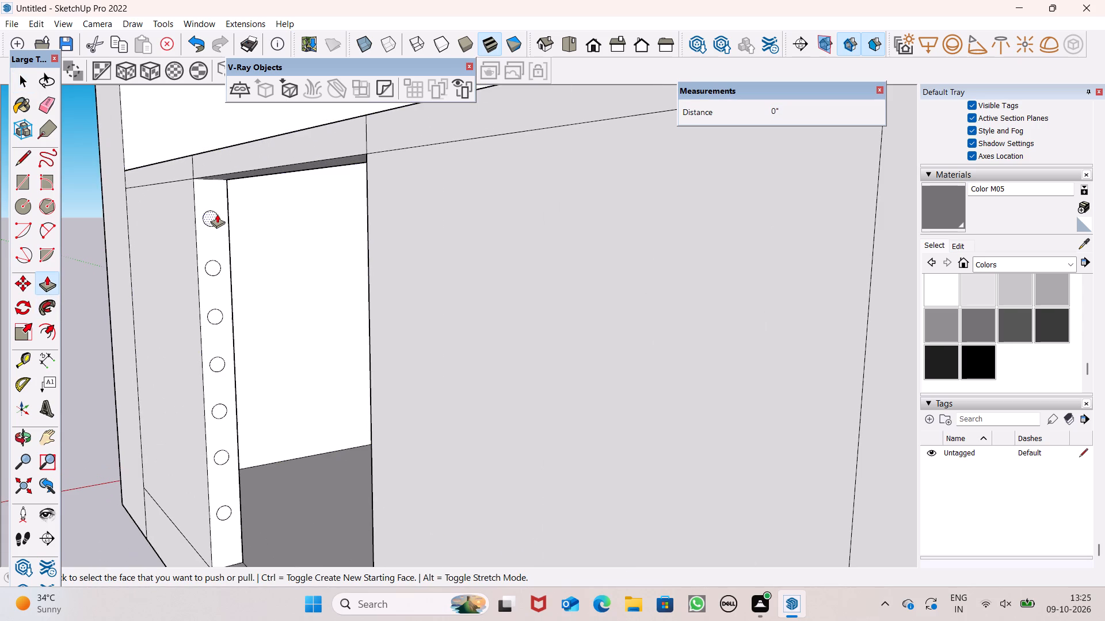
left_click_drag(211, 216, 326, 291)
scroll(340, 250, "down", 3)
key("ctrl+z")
Push/Pull the top four circles at least about 2' 7 3/4" across the gap to the opposite panel as round rails.
middle_click_drag(322, 271, 409, 321)
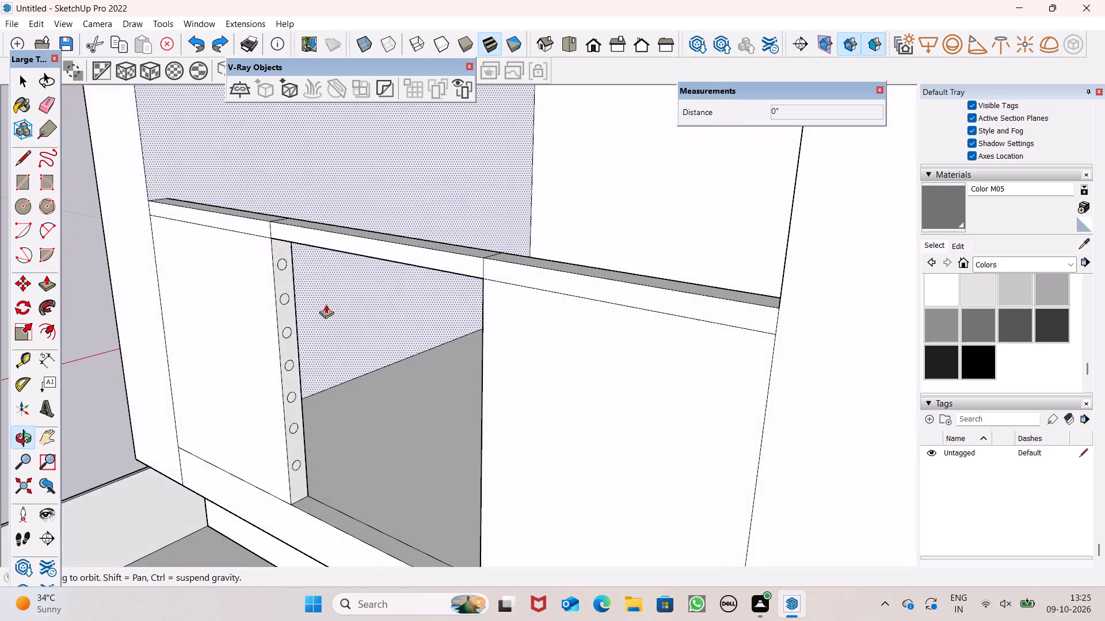
scroll(293, 276, "up", 2)
left_click_drag(281, 260, 461, 324)
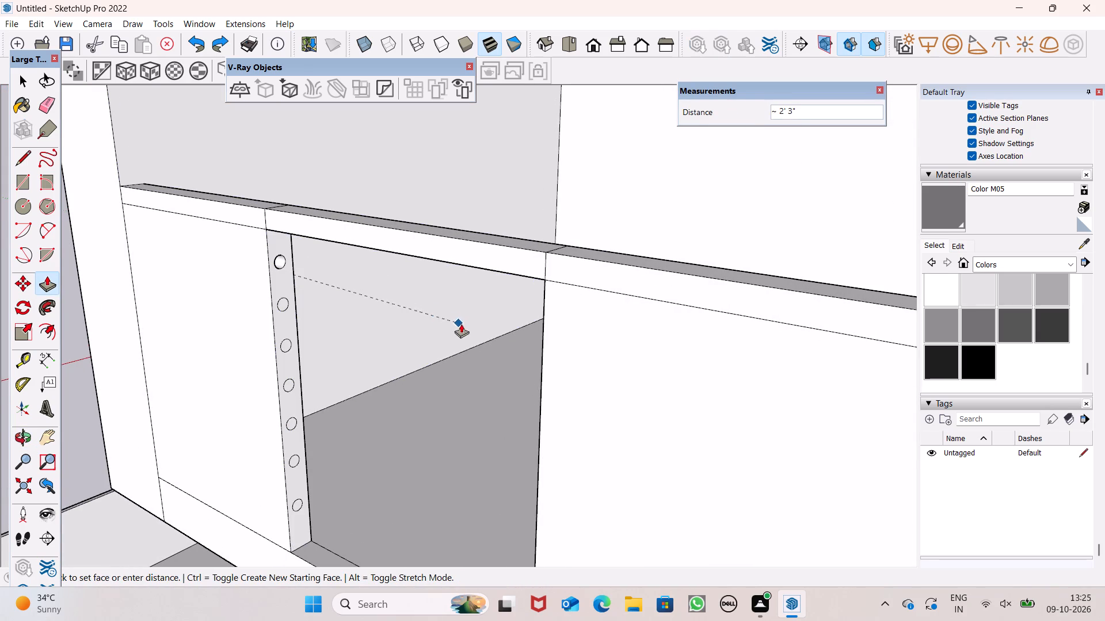
left_click_drag(461, 324, 542, 325)
left_click(543, 325)
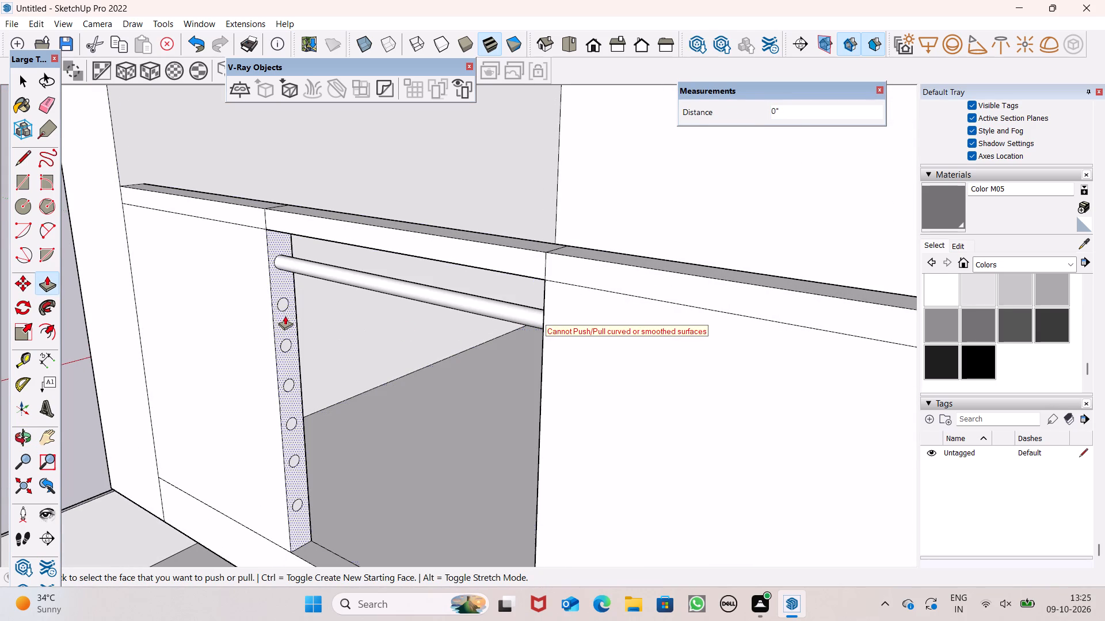
left_click_drag(281, 305, 531, 401)
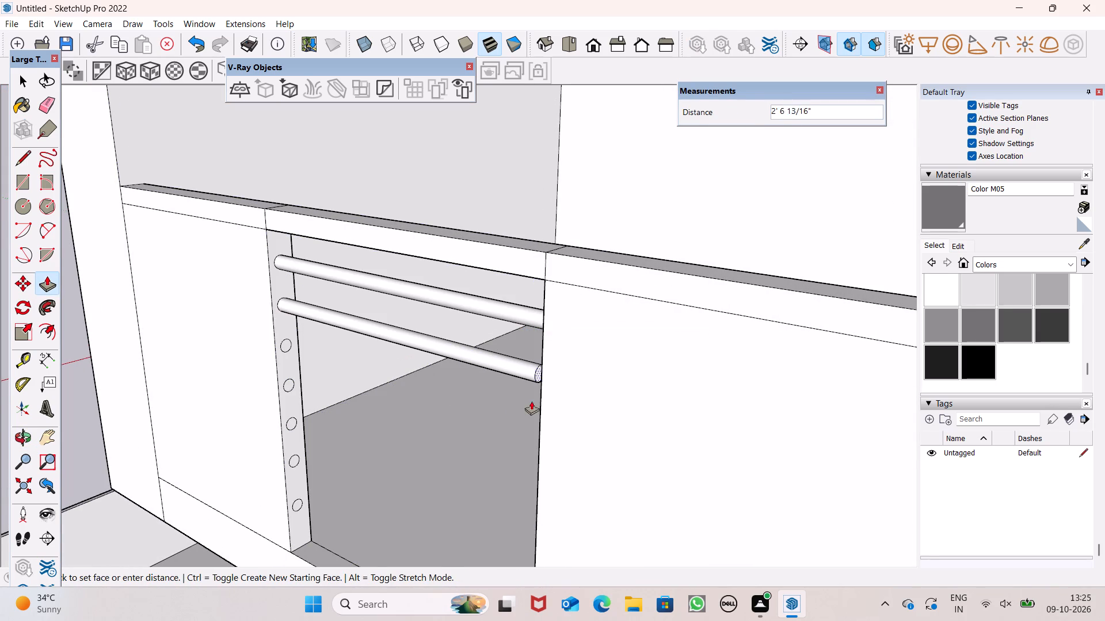
left_click_drag(531, 401, 539, 413)
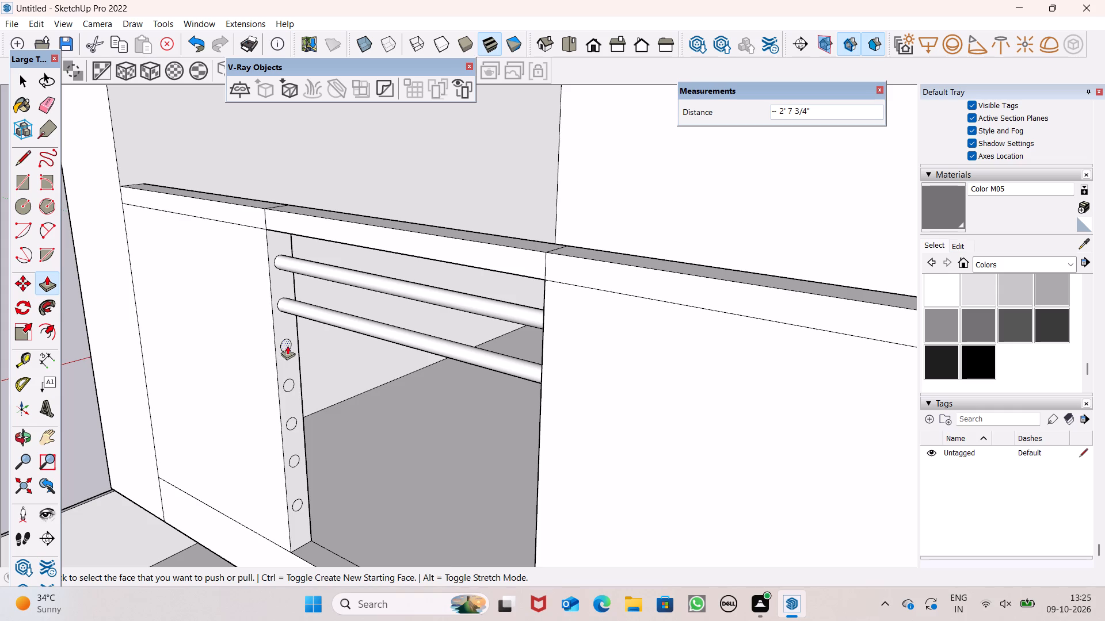
left_click_drag(287, 346, 549, 449)
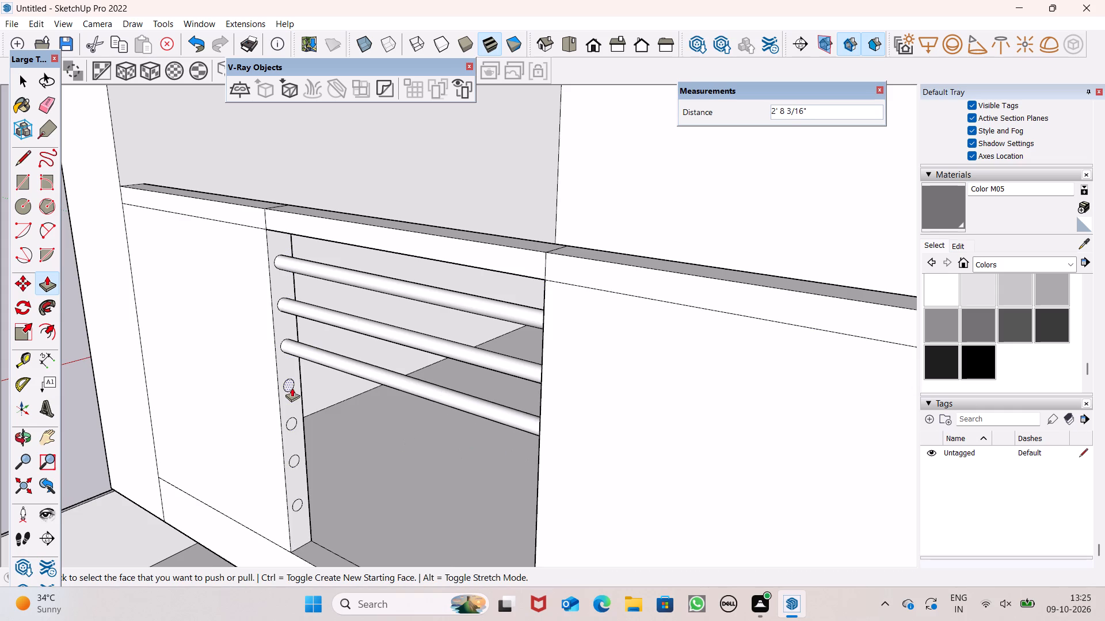
left_click_drag(292, 385, 574, 493)
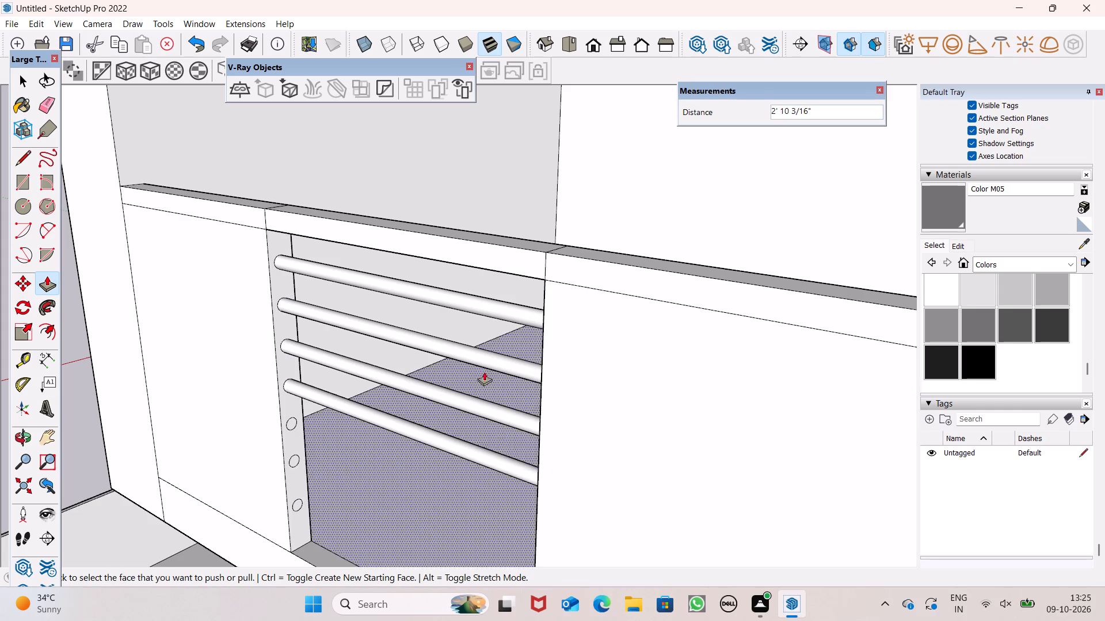
Push/Pull the three lowest circles, top to bottom, about 1' 11 13/16", 2' 6" and 1' 10 7/8" toward the opposite panel.
scroll(476, 327, "down", 5)
scroll(378, 442, "up", 6)
scroll(375, 361, "up", 8)
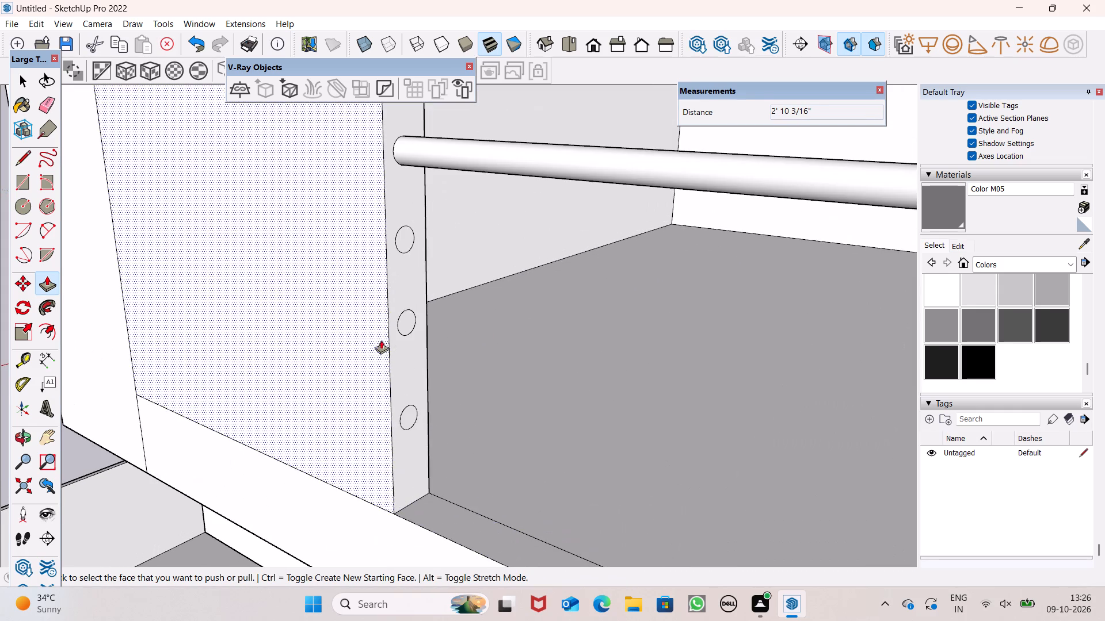
left_click_drag(402, 244, 903, 545)
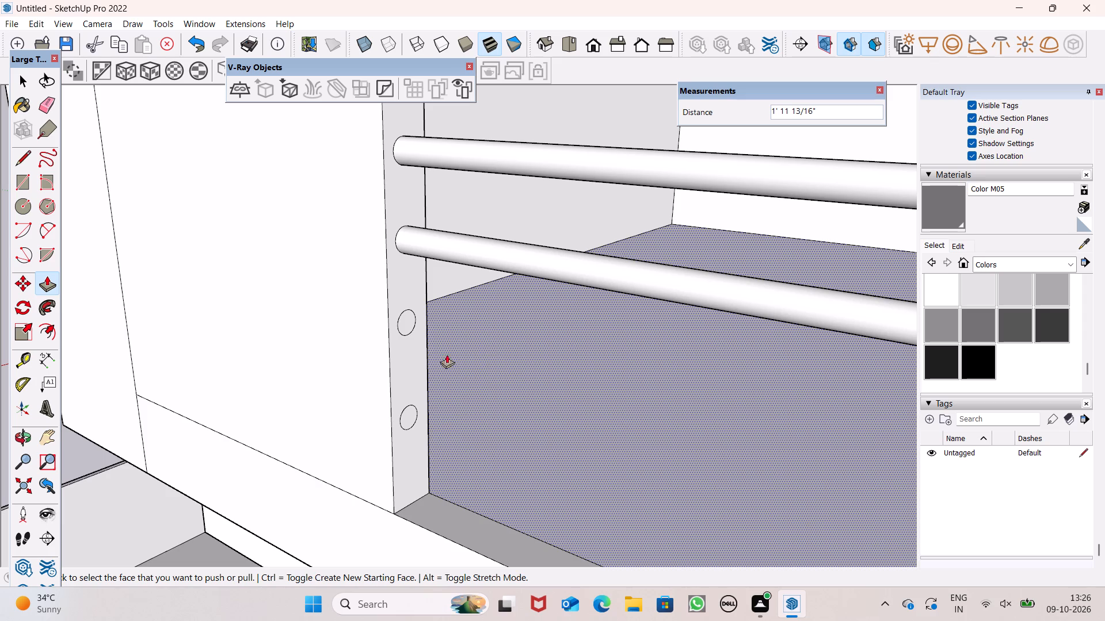
left_click_drag(409, 324, 1084, 595)
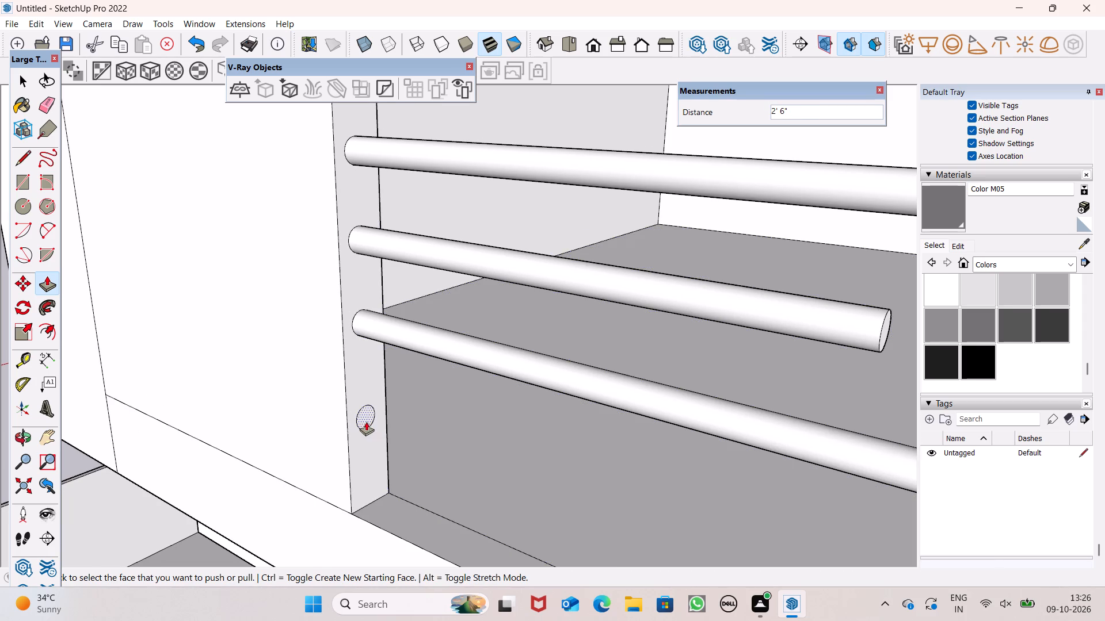
left_click_drag(365, 421, 795, 606)
Push/Pull the free end of the third-lowest rail about 7 15/16" to meet the opposite panel.
scroll(608, 407, "down", 4)
scroll(540, 378, "down", 5)
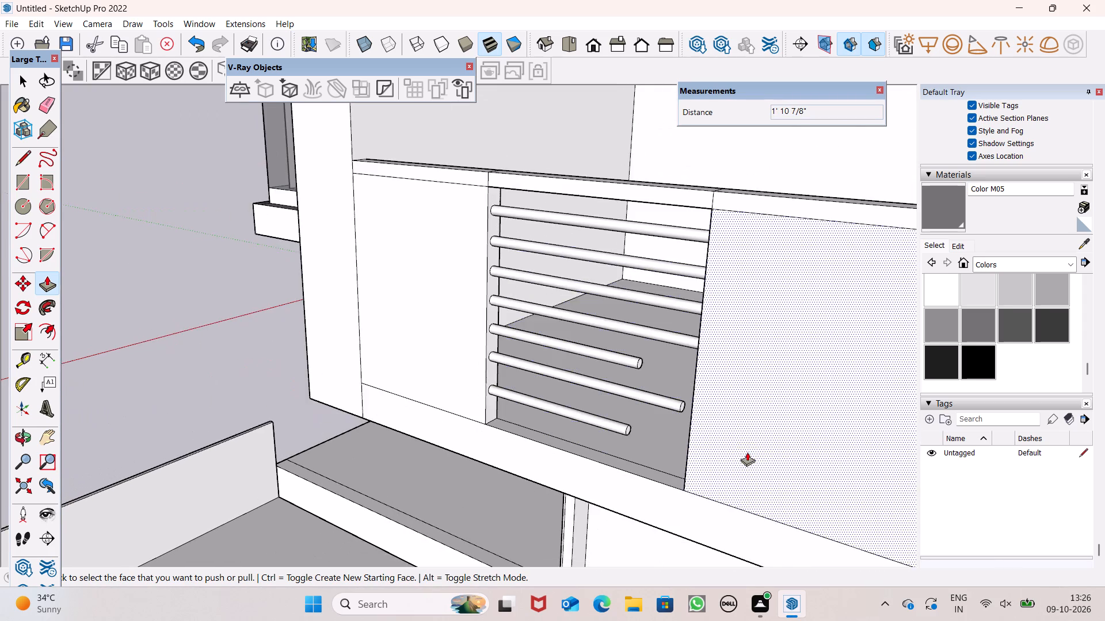
middle_click_drag(749, 451, 906, 450)
scroll(765, 394, "up", 8)
scroll(606, 288, "up", 2)
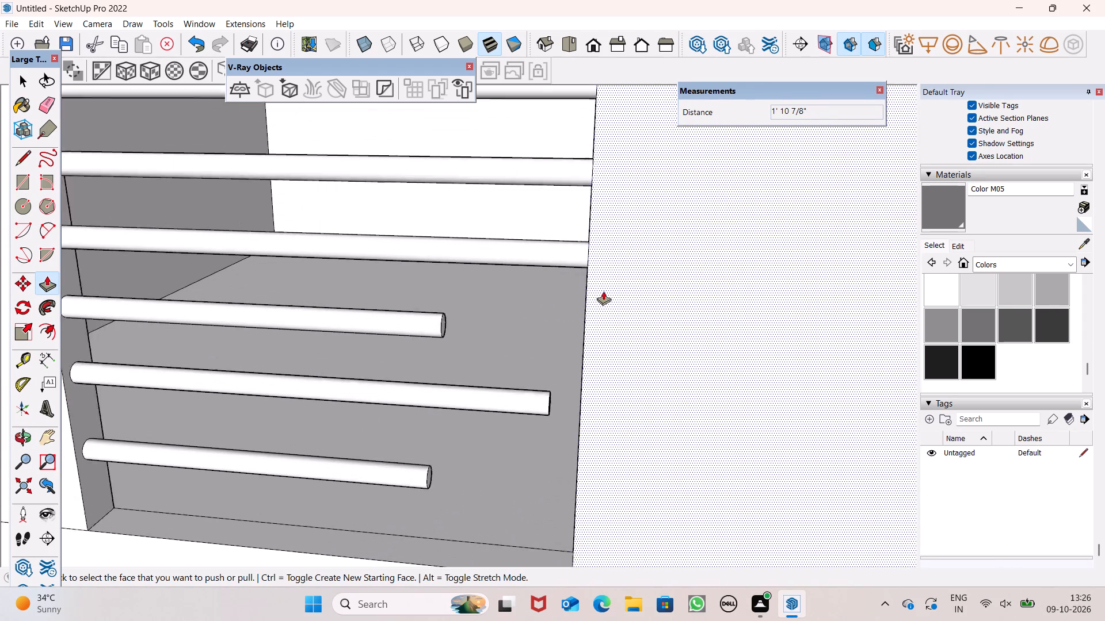
scroll(603, 291, "up", 1)
scroll(601, 293, "down", 1)
scroll(601, 293, "up", 1)
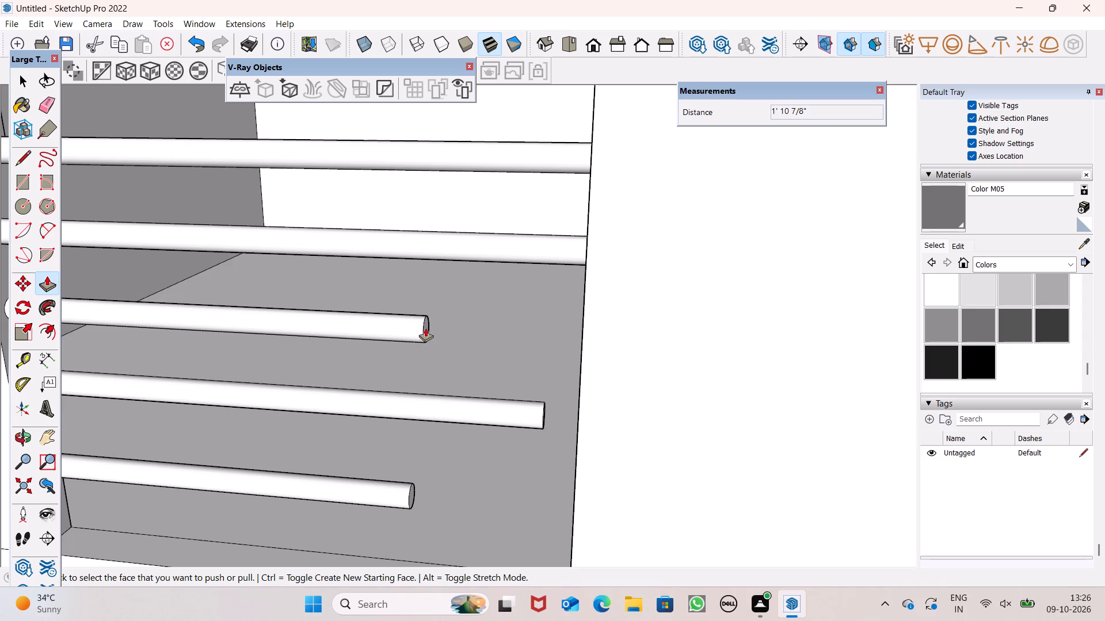
left_click_drag(426, 328, 581, 351)
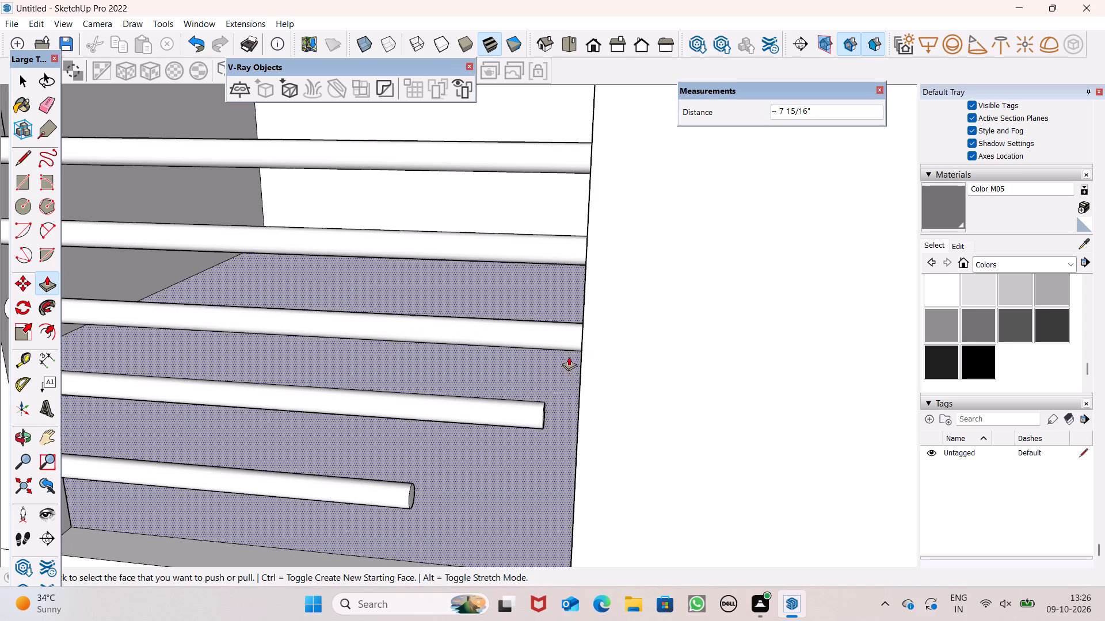
Push/Pull the free end of the second-lowest rail about 1 3/8" and of the lowest rail about 8 7/8" toward the opposite panel.
middle_click_drag(565, 405, 447, 358)
scroll(447, 358, "up", 1)
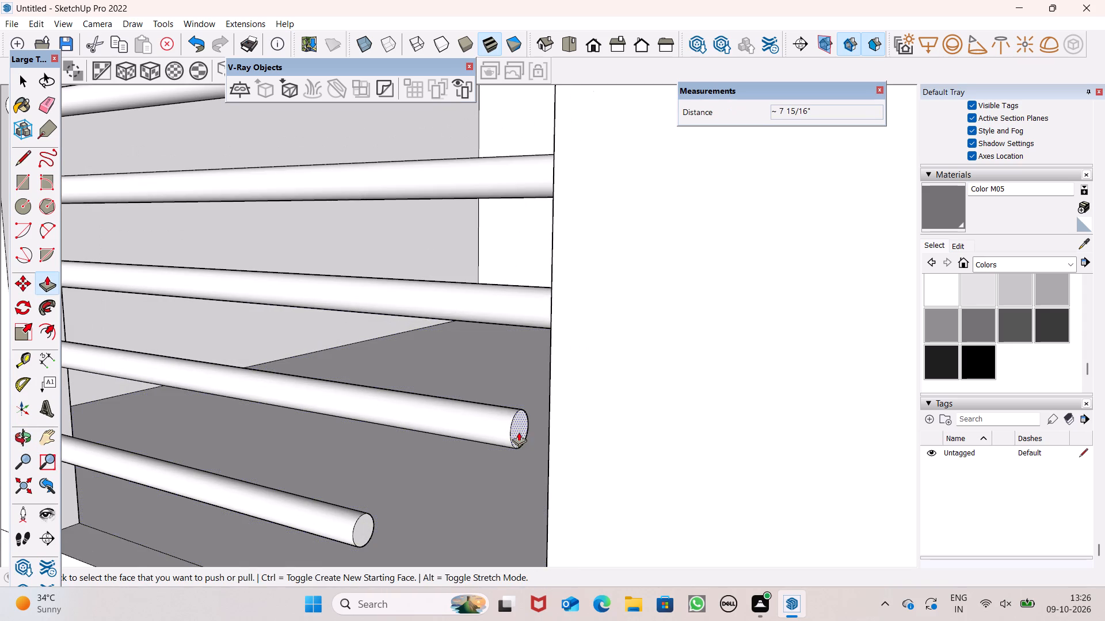
left_click_drag(520, 432, 555, 447)
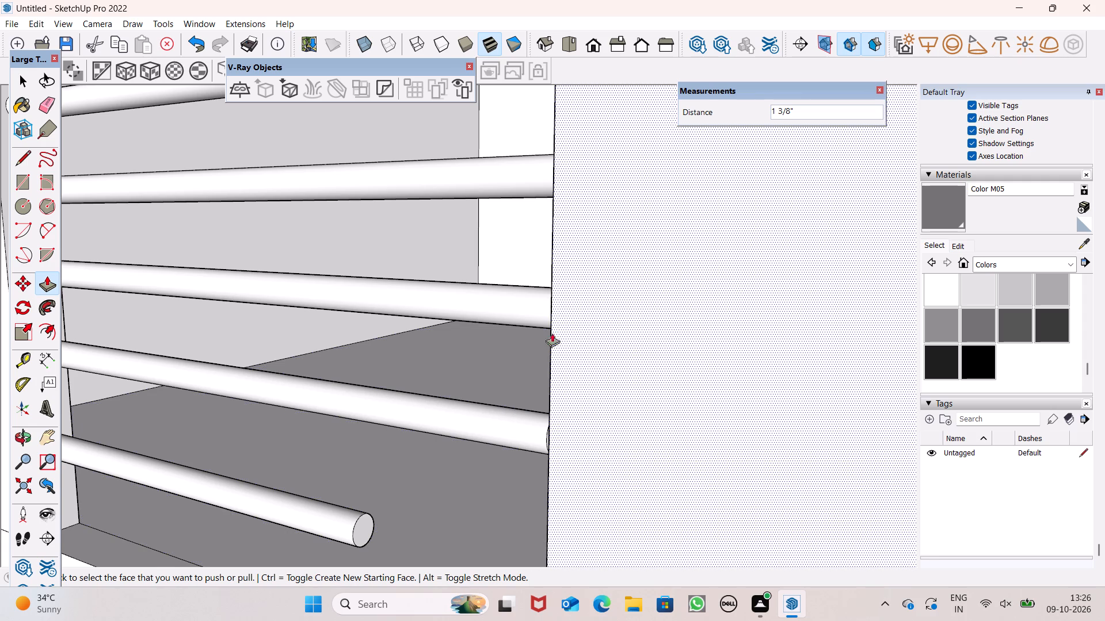
scroll(550, 335, "down", 3)
scroll(551, 442, "up", 1)
middle_click_drag(539, 442, 523, 431)
scroll(524, 432, "up", 1)
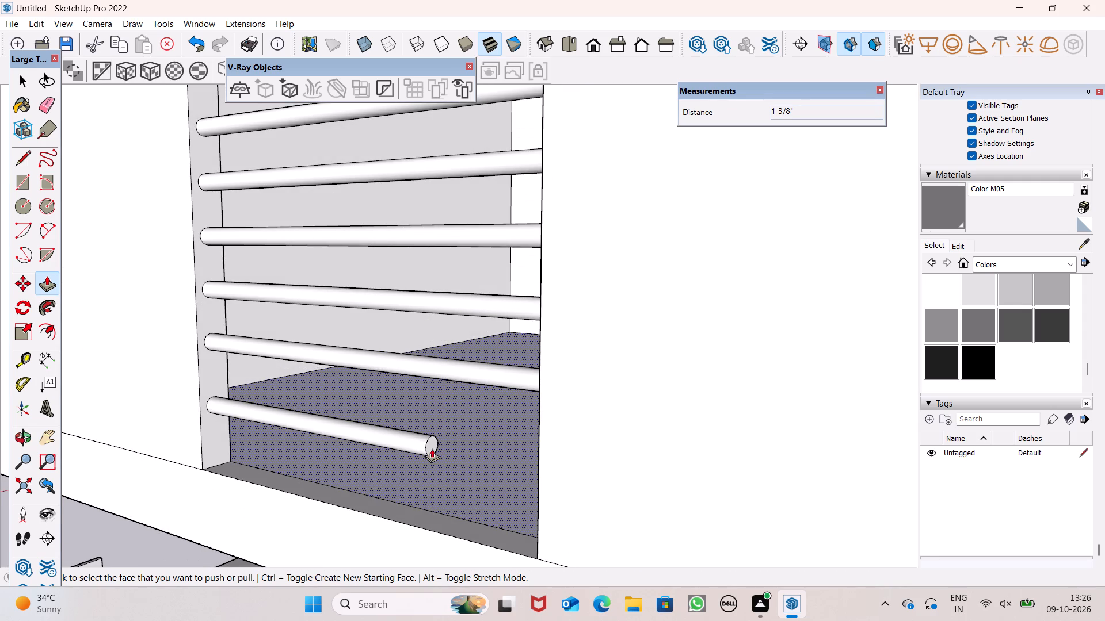
left_click_drag(415, 446, 544, 485)
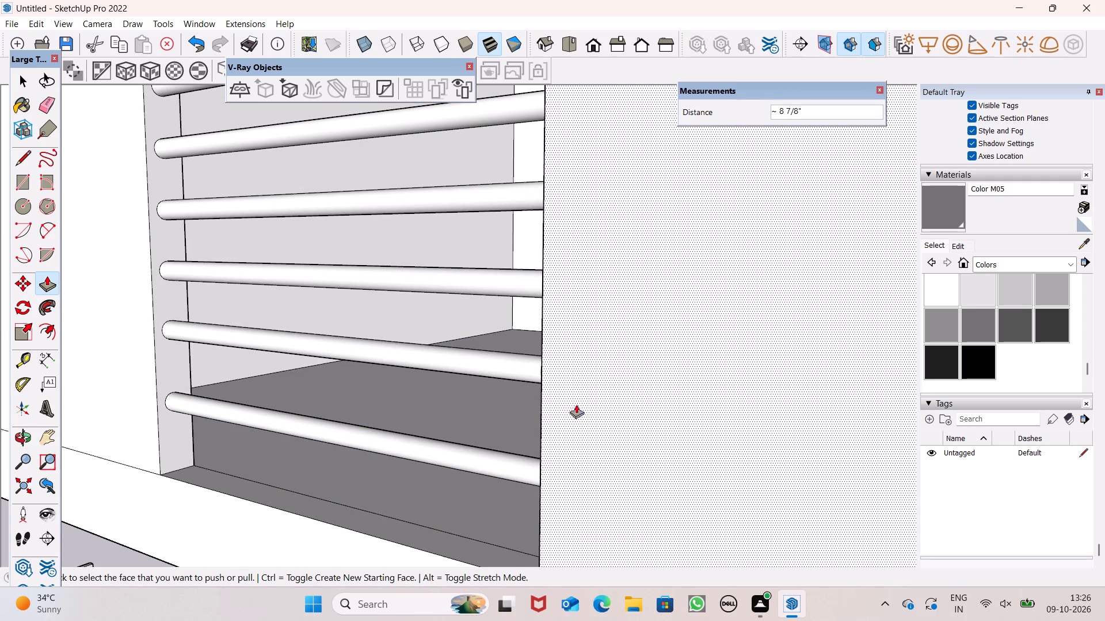
Push/Pull the end face of the second-lowest rail about 3/8" further to close the remaining gap to the panel.
scroll(614, 290, "down", 14)
middle_click_drag(611, 270, 611, 275)
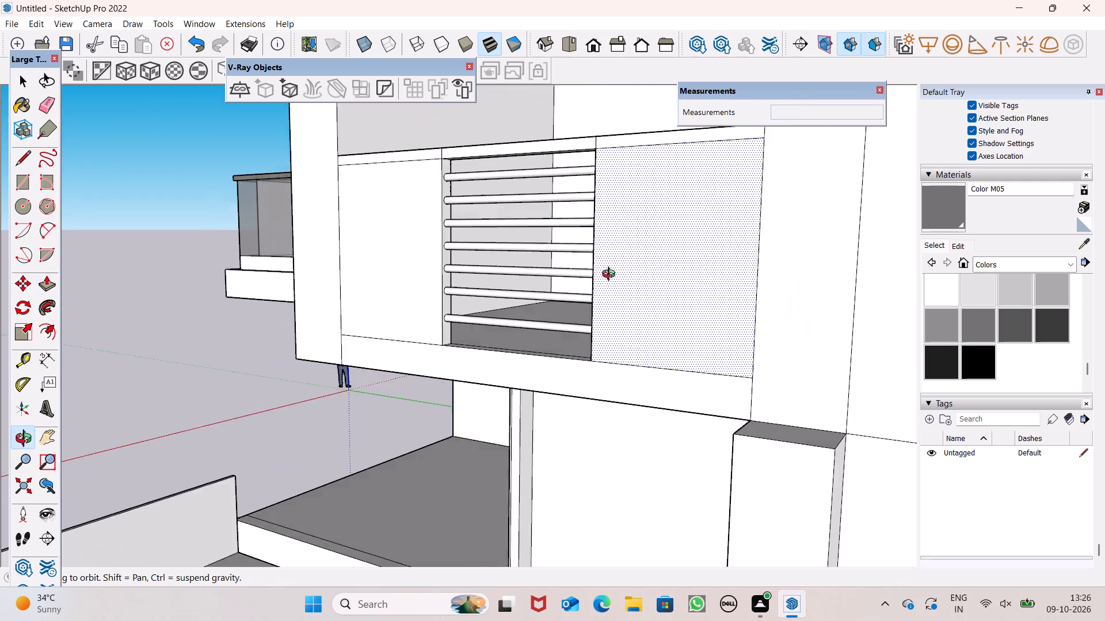
middle_click_drag(611, 275, 782, 354)
scroll(649, 309, "up", 4)
scroll(611, 302, "down", 1)
scroll(592, 280, "up", 5)
scroll(592, 278, "down", 1)
scroll(592, 278, "up", 1)
scroll(592, 278, "down", 1)
scroll(609, 288, "up", 7)
middle_click_drag(604, 290, 552, 288)
scroll(578, 301, "up", 2)
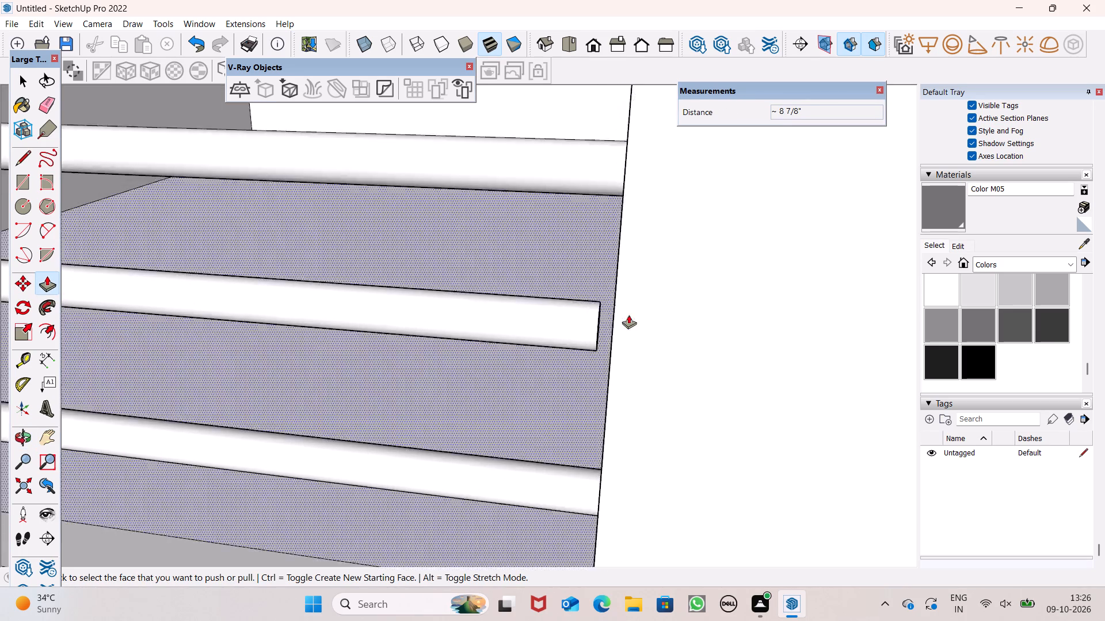
scroll(628, 315, "up", 4)
scroll(603, 330, "down", 1)
scroll(603, 330, "up", 5)
scroll(548, 344, "down", 3)
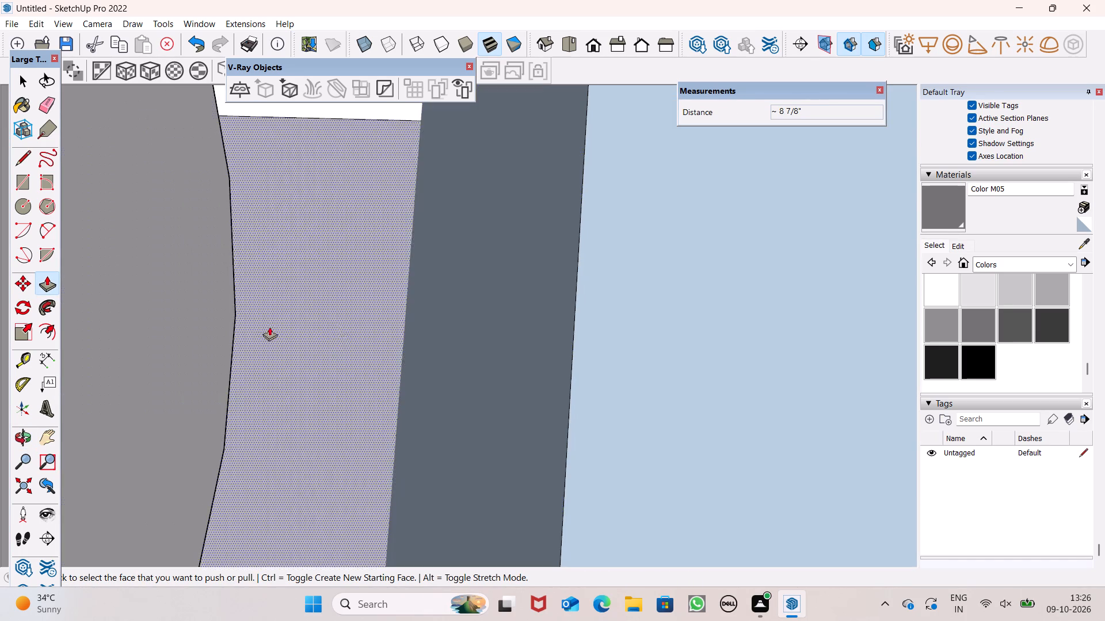
left_click_drag(173, 324, 447, 389)
Examine close up the joint where the second-lowest rail's end meets the opposite panel.
scroll(454, 335, "down", 5)
scroll(615, 267, "down", 5)
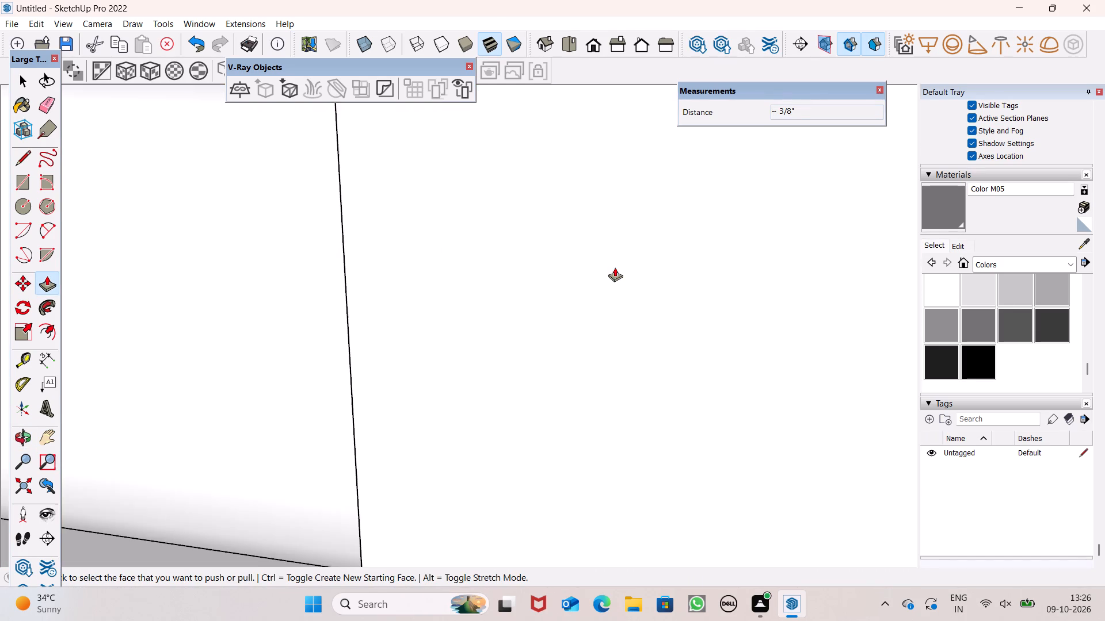
scroll(615, 267, "down", 9)
scroll(553, 318, "up", 4)
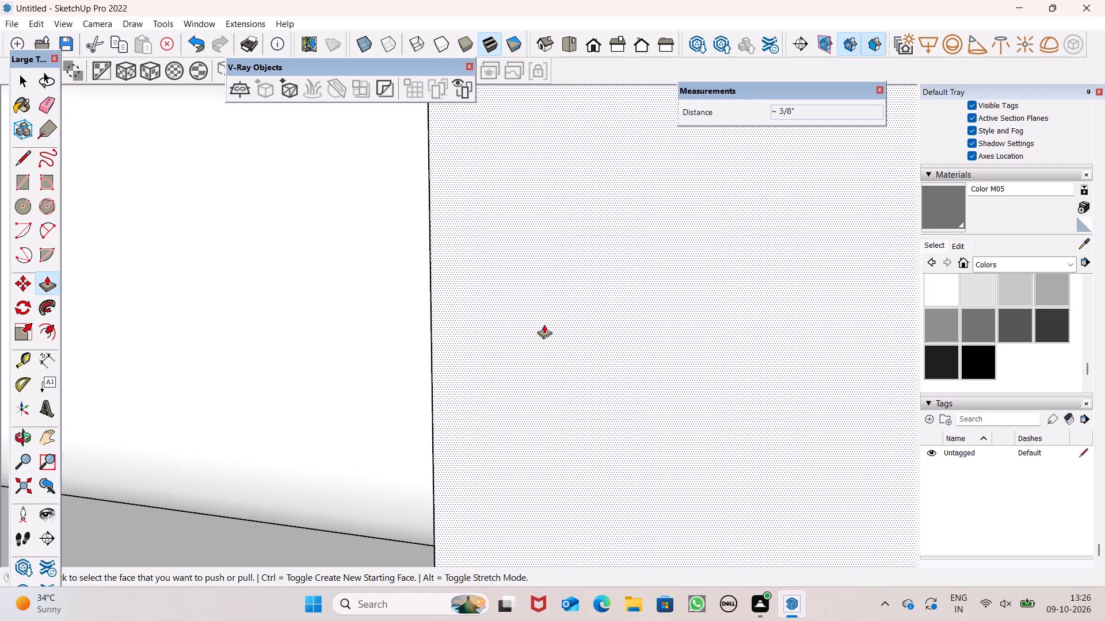
scroll(562, 347, "up", 13)
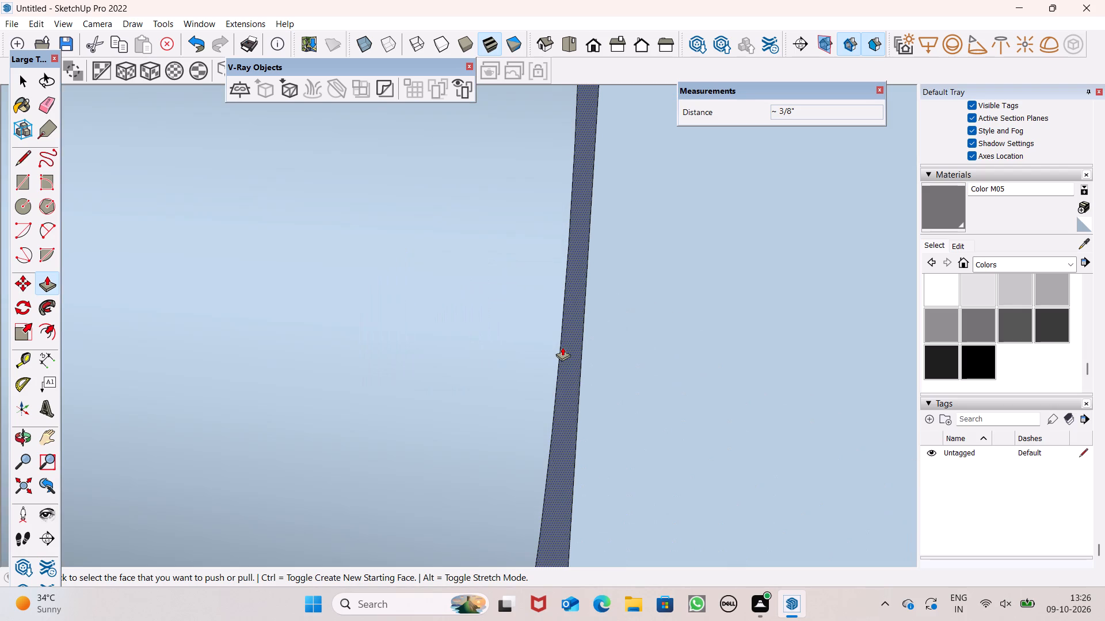
scroll(569, 362, "down", 10)
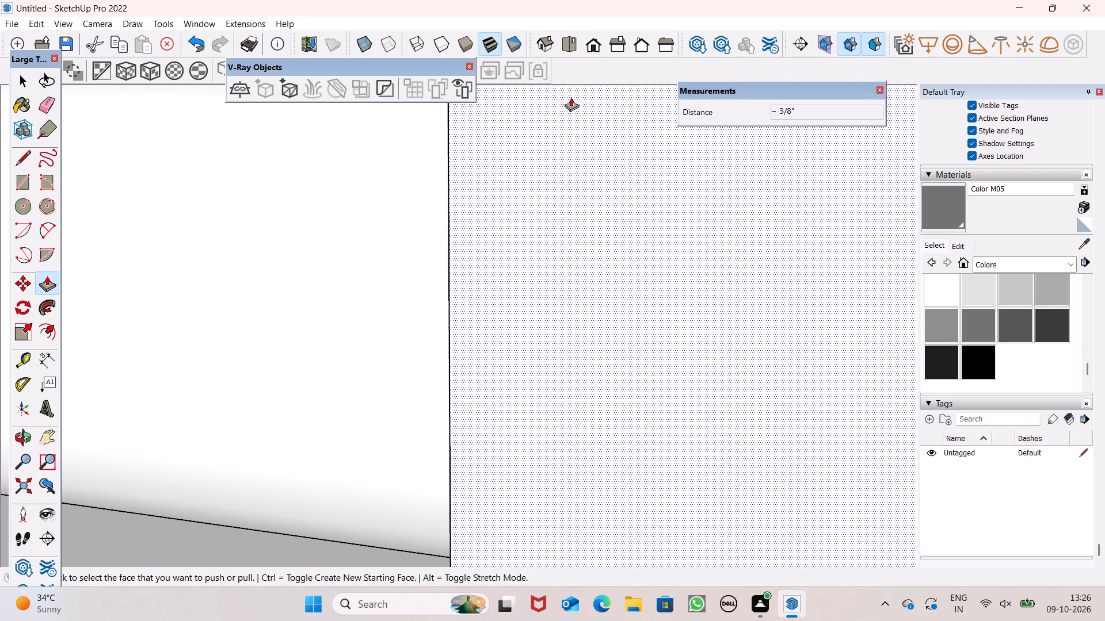
Switch to the standard front view and look over the whole house from the front and slightly above.
left_click(592, 48)
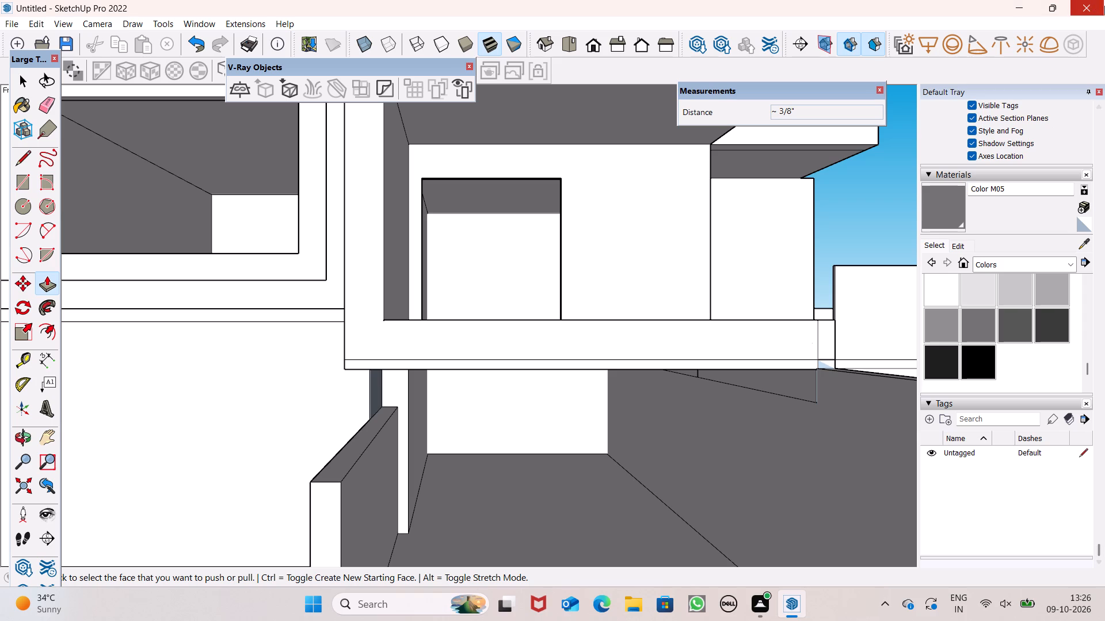
scroll(464, 310, "down", 9)
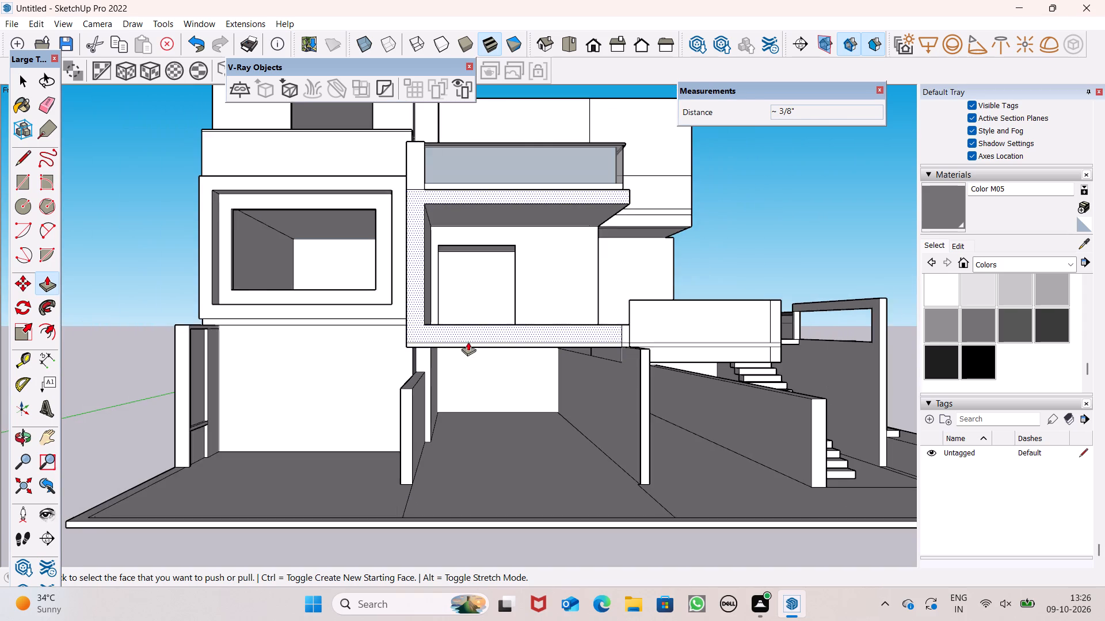
scroll(470, 339, "down", 4)
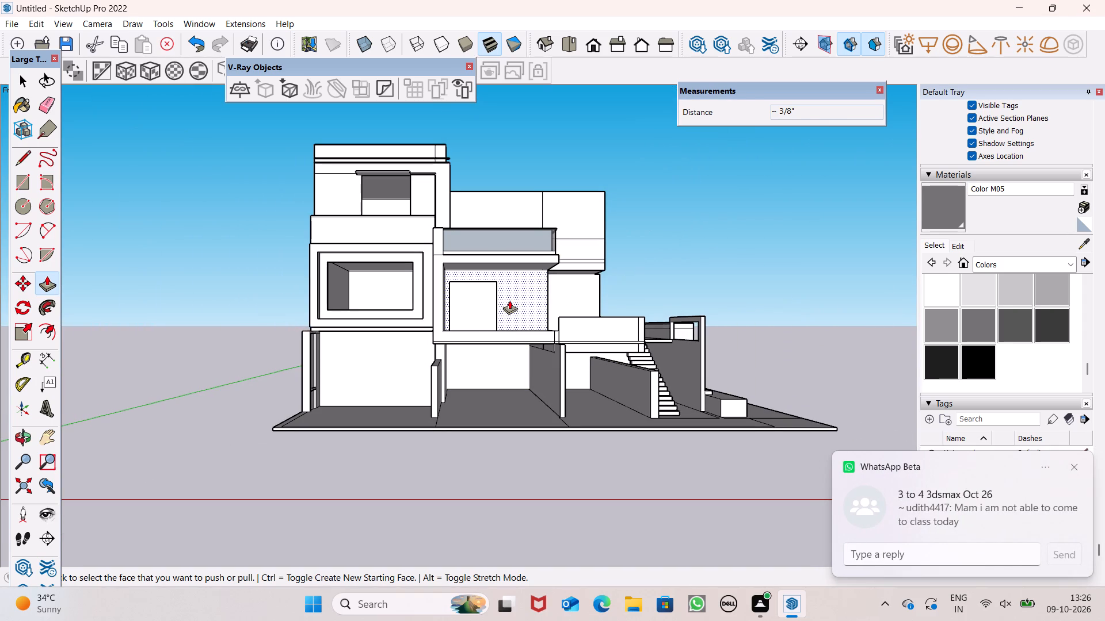
middle_click_drag(494, 265, 474, 344)
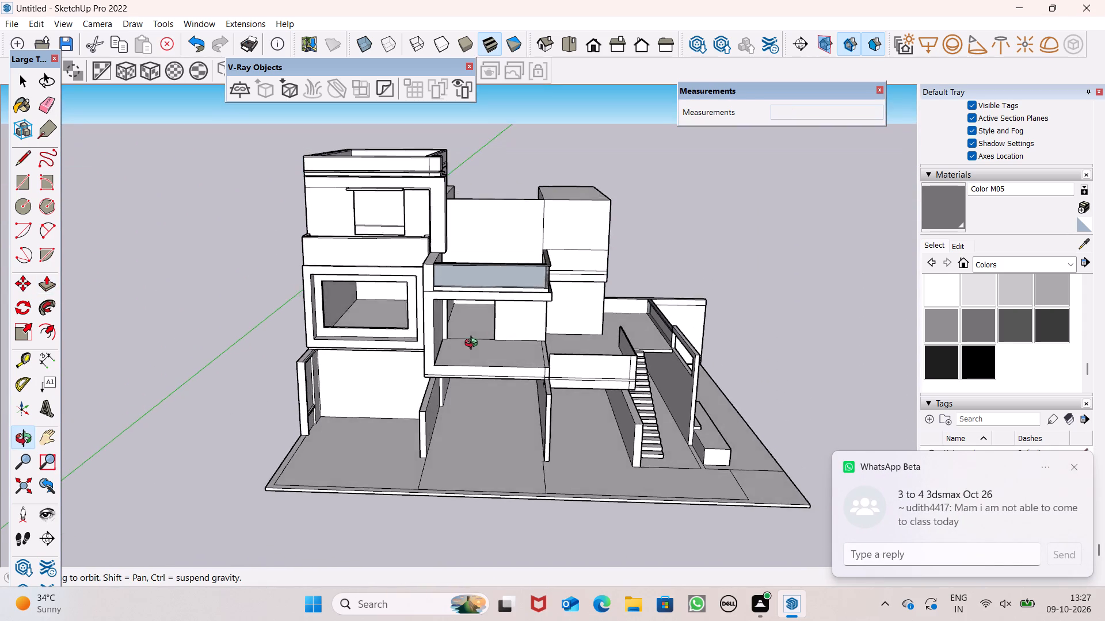
Examine the upper floors from above and the side, focusing on the projecting box beside the glass-railed balcony.
middle_click_drag(474, 344, 422, 397)
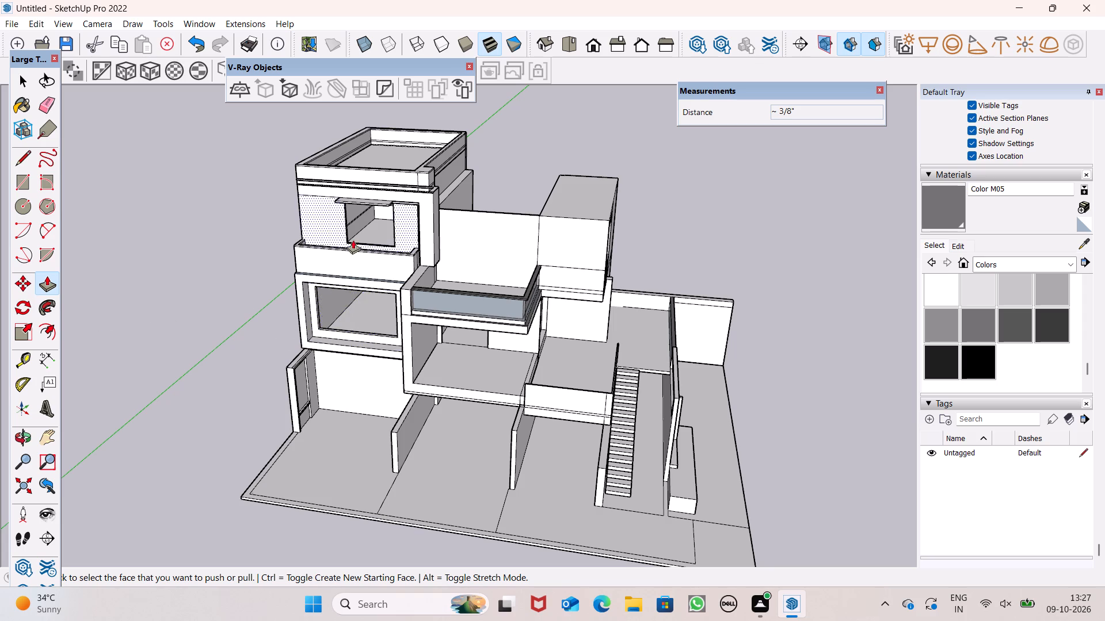
scroll(355, 246, "down", 1)
scroll(460, 262, "up", 5)
middle_click_drag(510, 248, 514, 261)
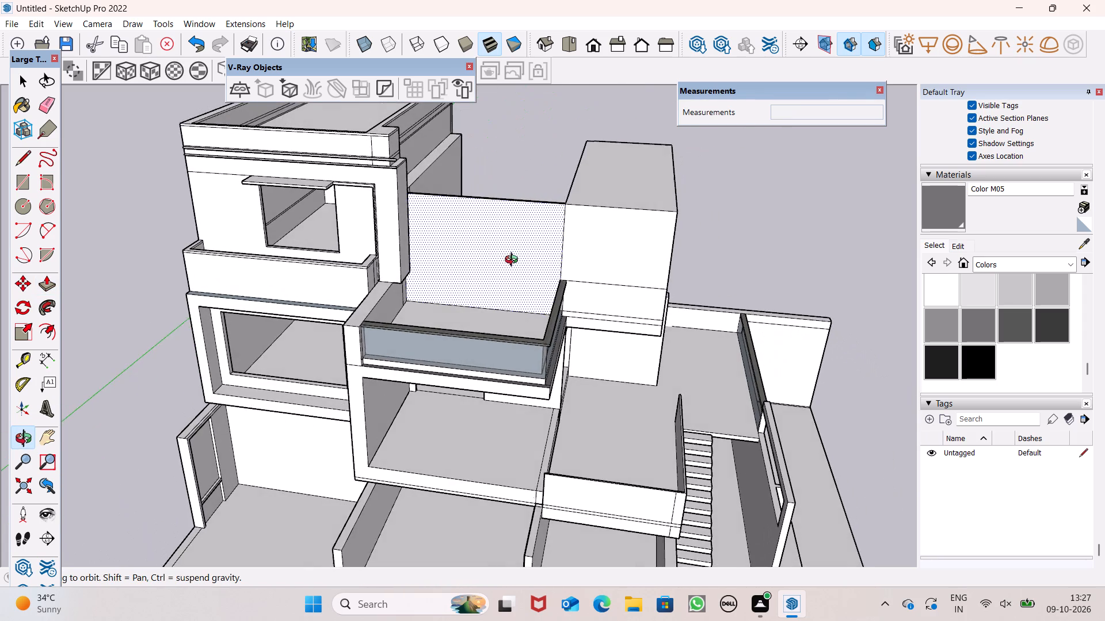
middle_click_drag(514, 261, 495, 260)
scroll(587, 302, "up", 3)
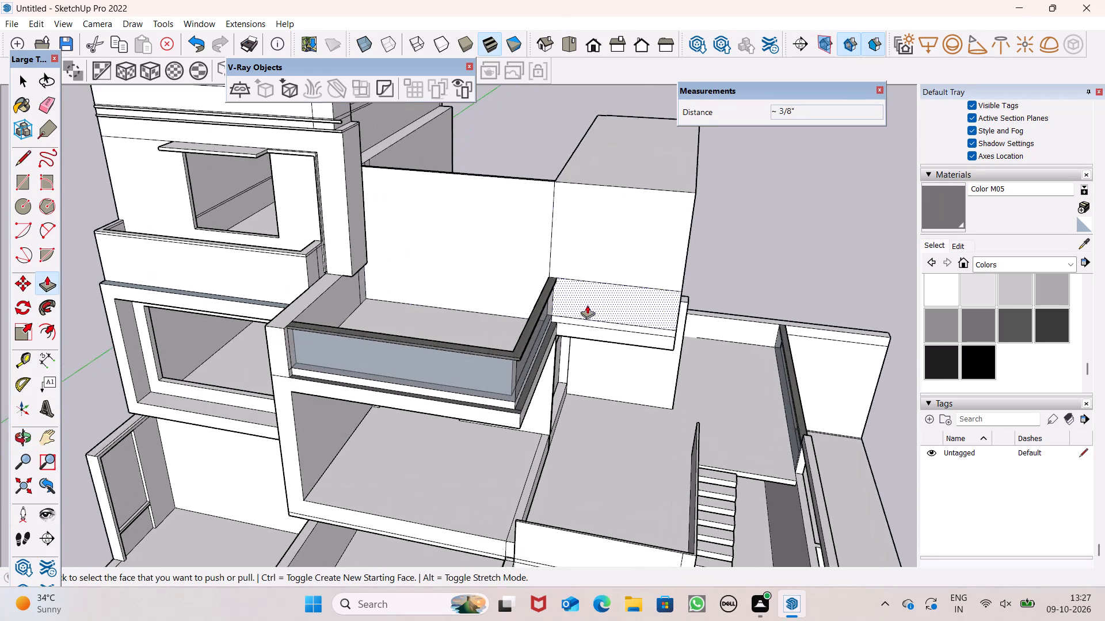
middle_click_drag(682, 361, 558, 286)
scroll(386, 306, "up", 1)
scroll(460, 253, "down", 4)
middle_click_drag(513, 289, 577, 331)
Erase two horizontal lines on the projecting box's front wall: the one at handrail height and the upper of the two near its base.
left_click(56, 91)
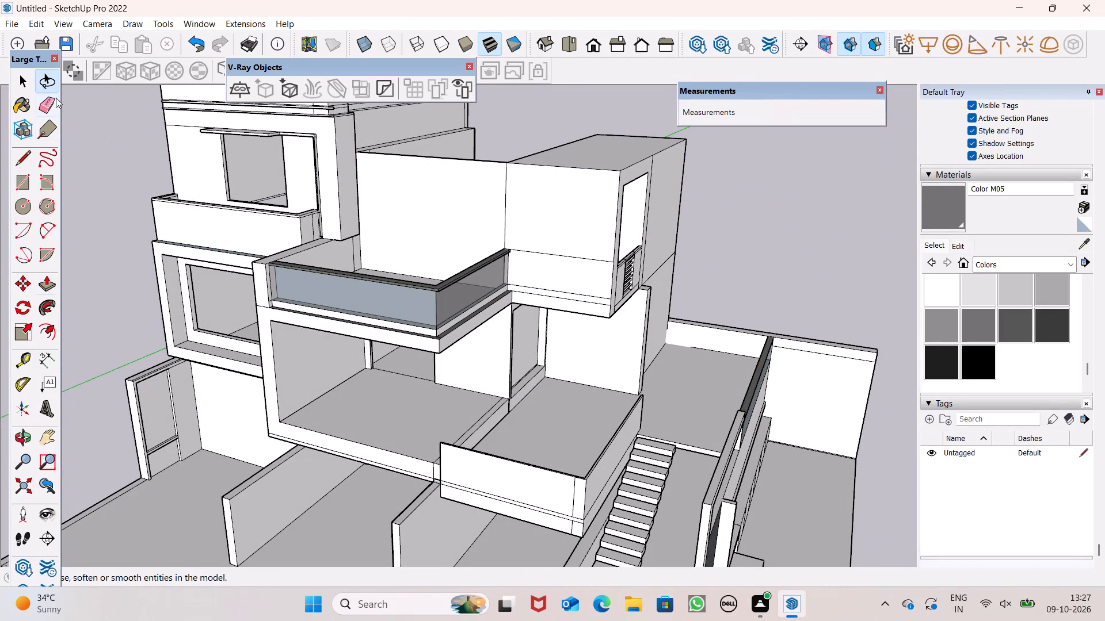
left_click(55, 106)
scroll(456, 234, "up", 5)
left_click_drag(548, 257, 548, 262)
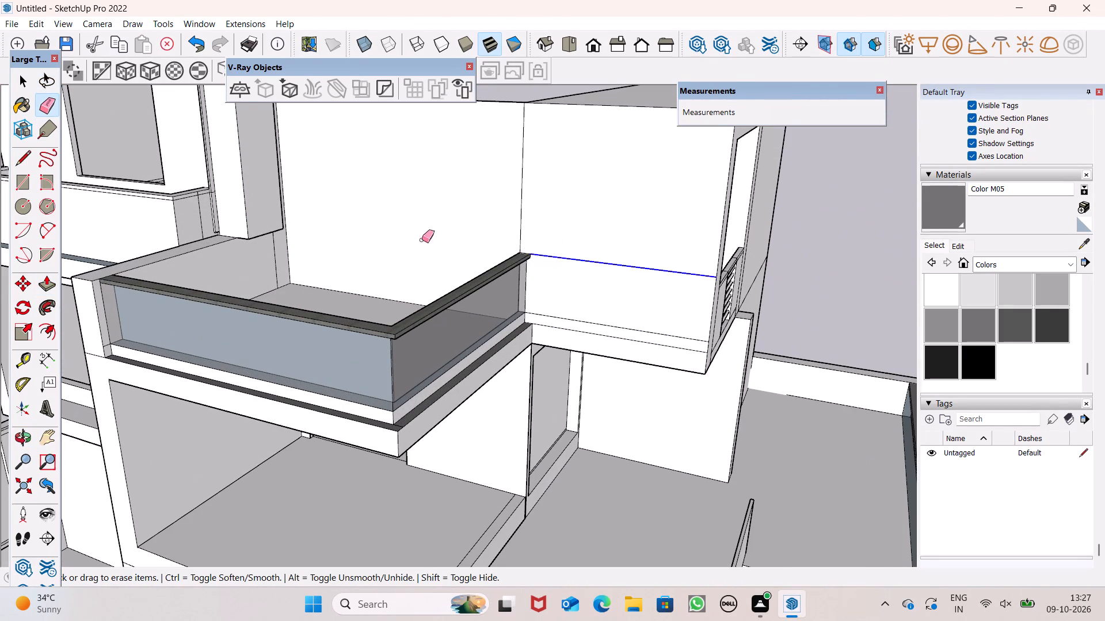
scroll(373, 257, "down", 2)
middle_click_drag(364, 265, 425, 319)
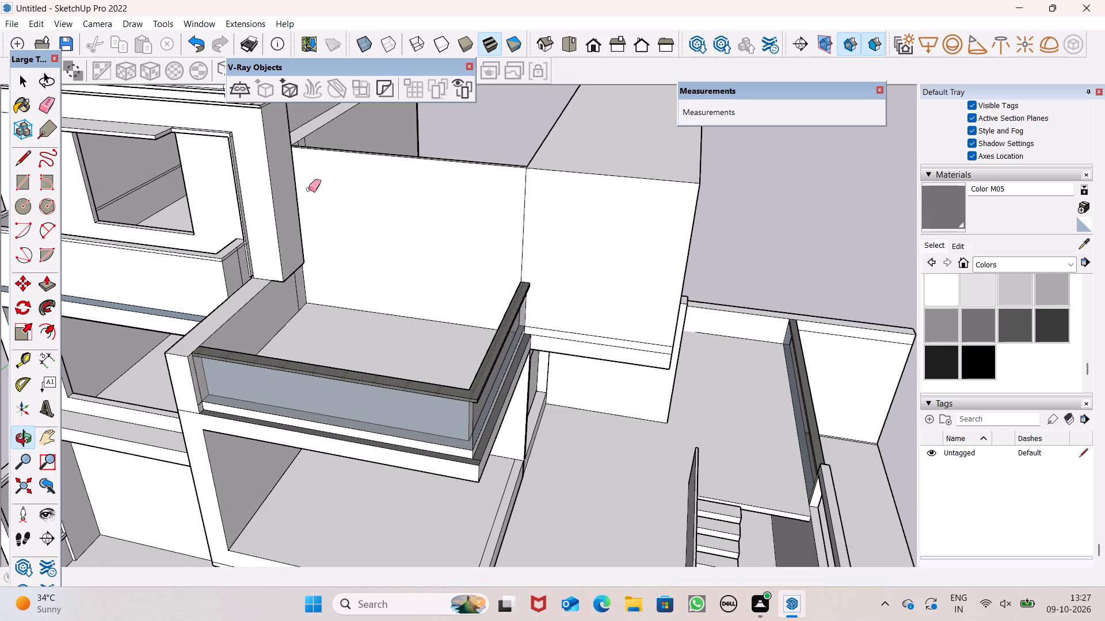
middle_click_drag(540, 420, 542, 395)
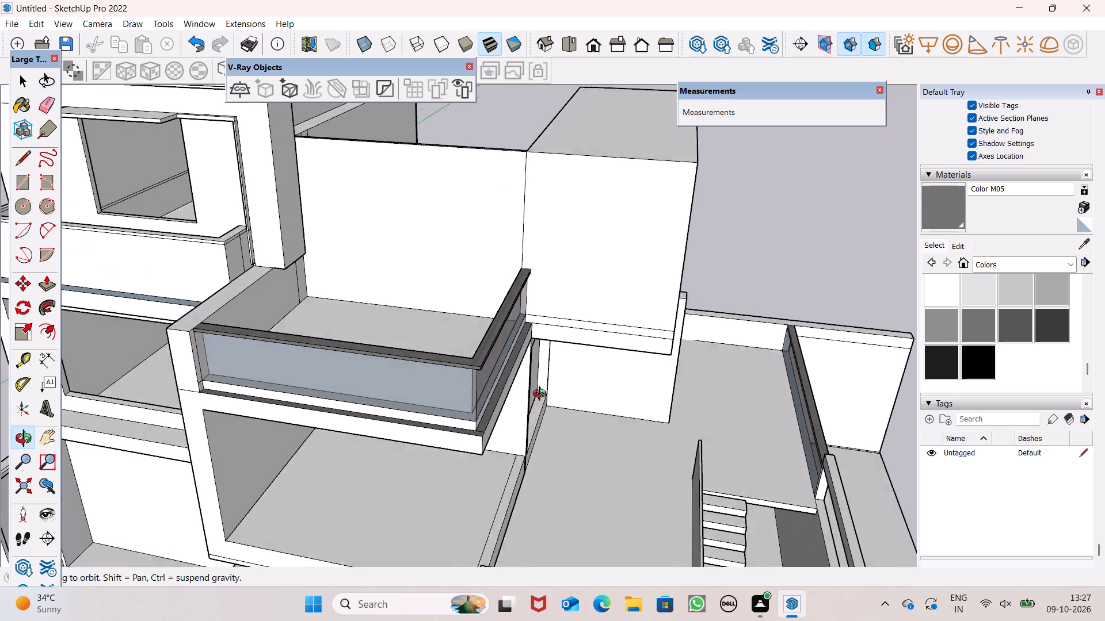
middle_click_drag(542, 395, 542, 364)
scroll(585, 311, "up", 6)
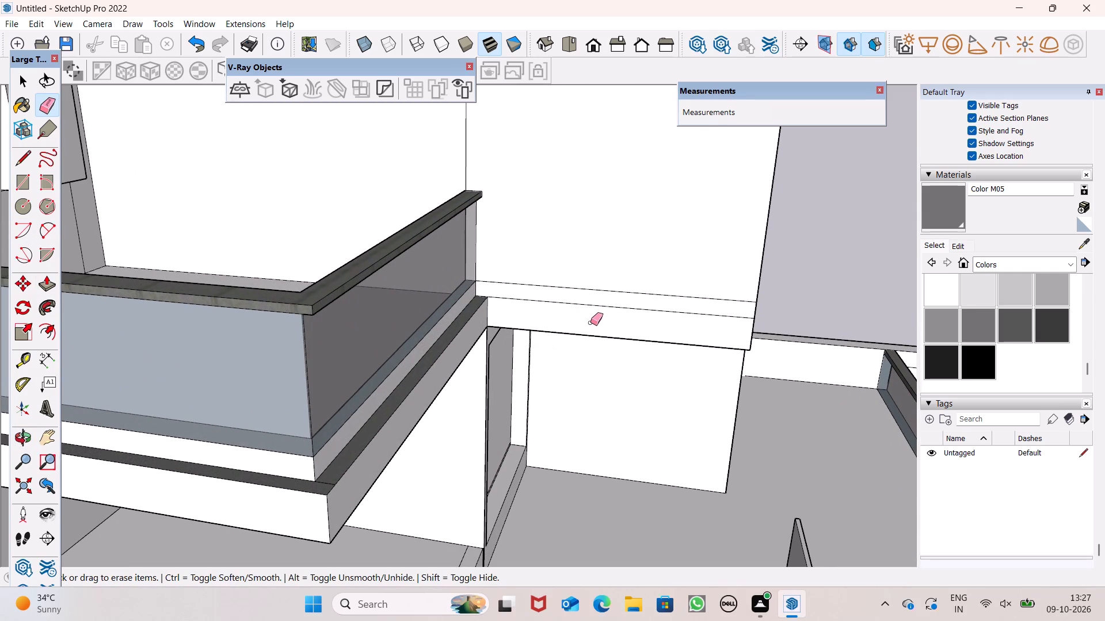
left_click(542, 286)
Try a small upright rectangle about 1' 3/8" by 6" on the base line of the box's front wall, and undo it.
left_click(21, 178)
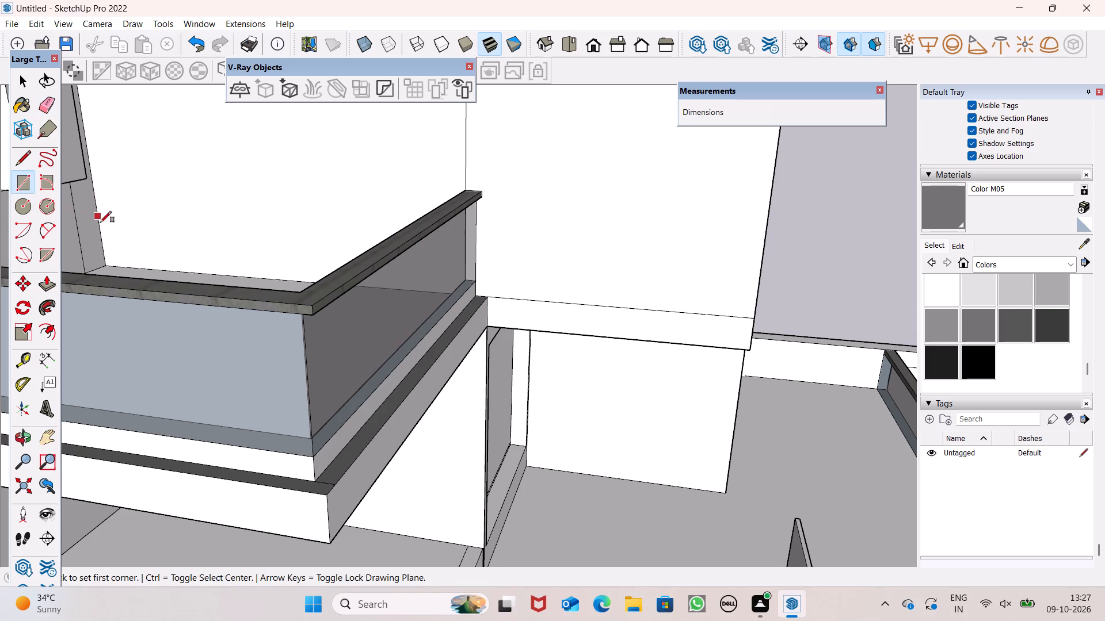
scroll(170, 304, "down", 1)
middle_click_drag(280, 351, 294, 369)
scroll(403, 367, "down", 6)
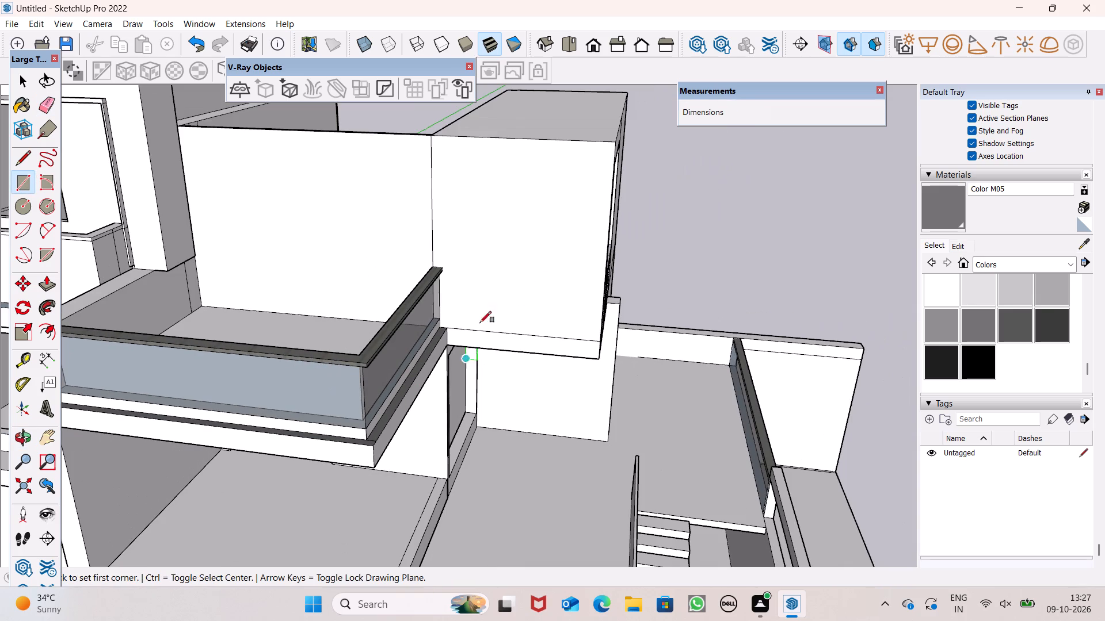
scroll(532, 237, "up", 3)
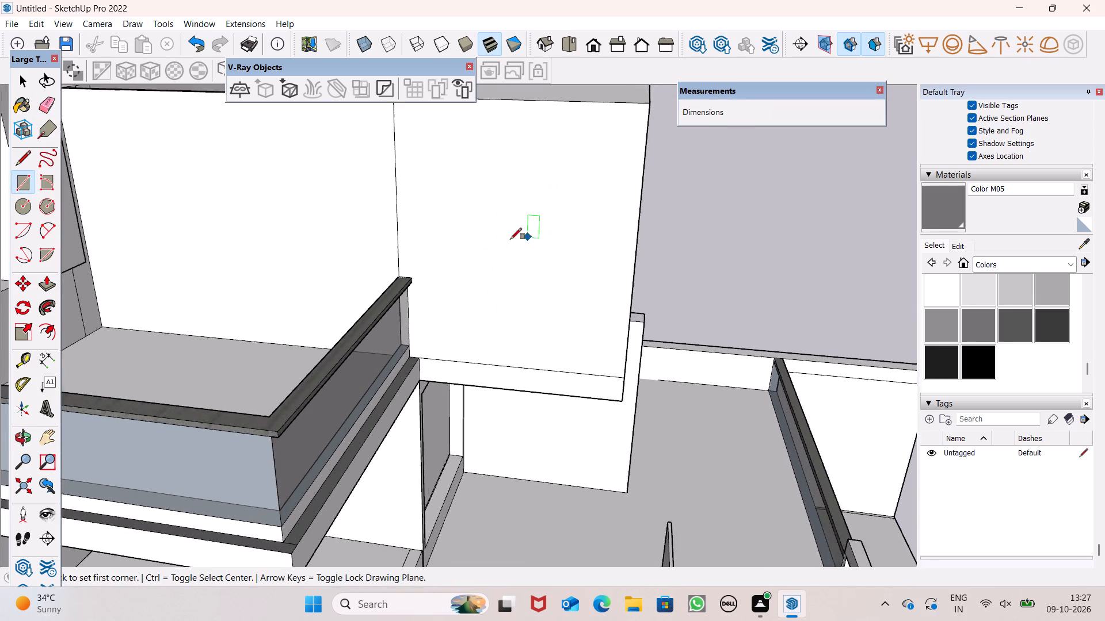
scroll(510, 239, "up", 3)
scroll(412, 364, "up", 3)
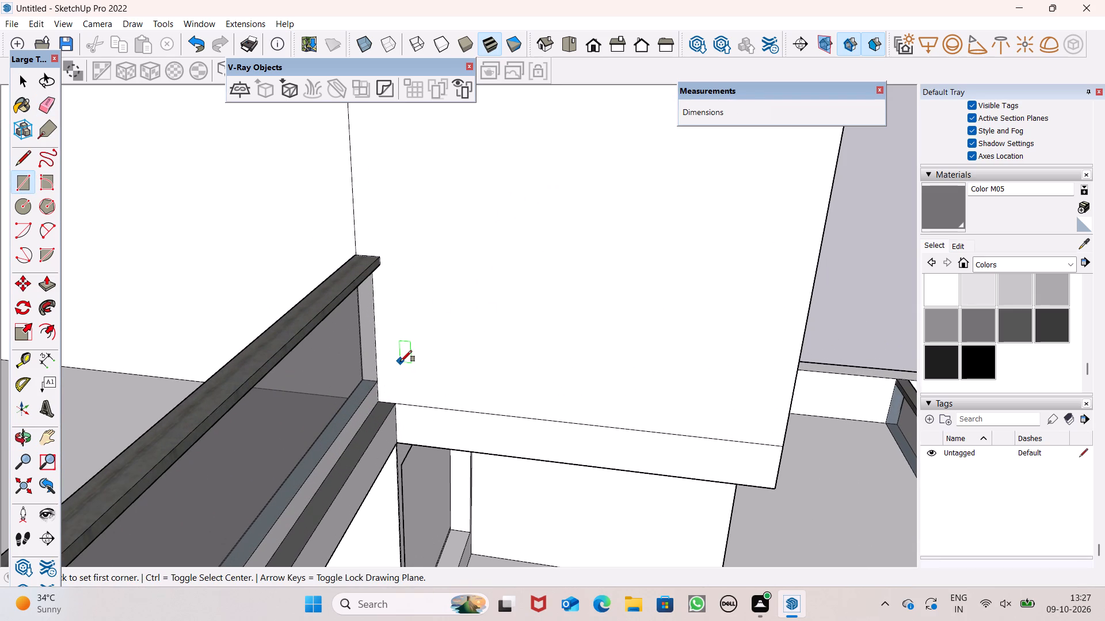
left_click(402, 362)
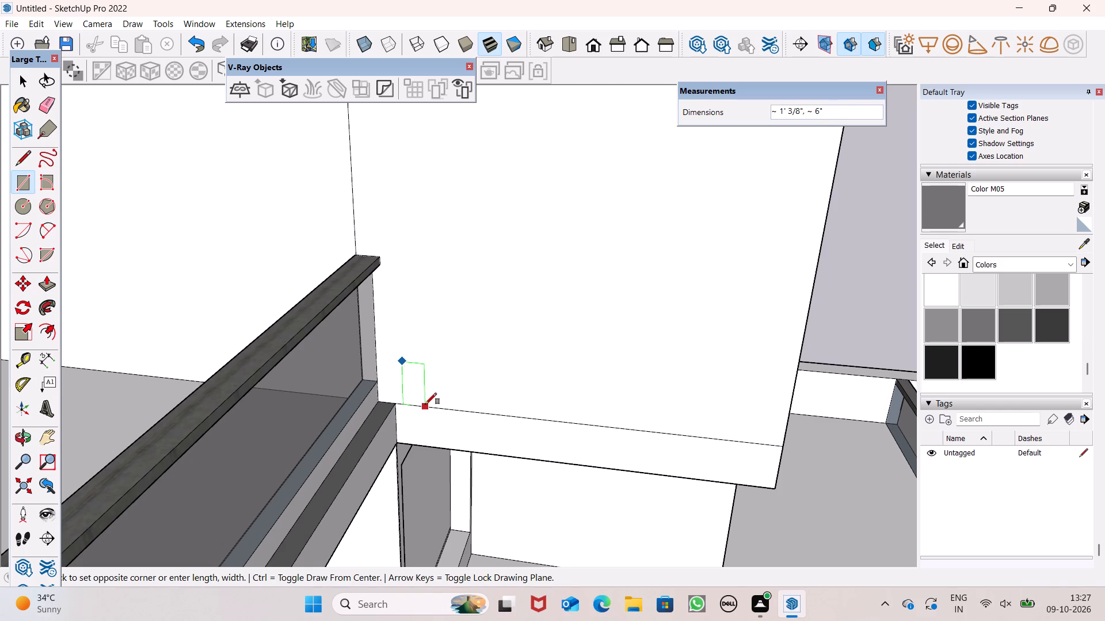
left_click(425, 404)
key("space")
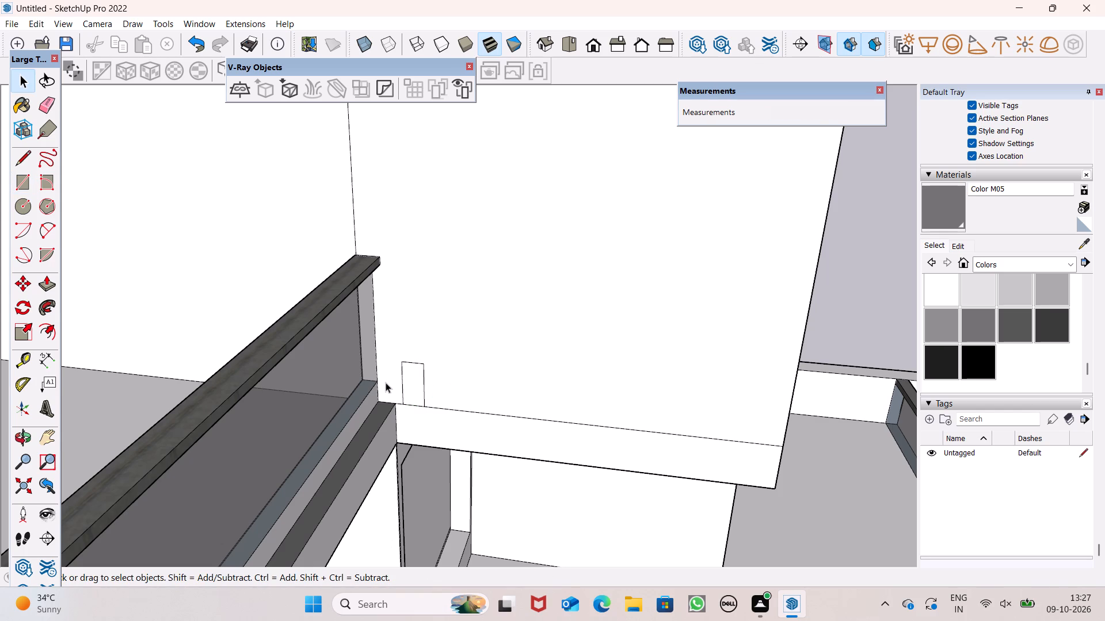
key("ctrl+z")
Draw a tall narrow rectangle about 4' 8 13/16" by 5 7/16" standing on the base line of the box's front wall.
left_click(25, 187)
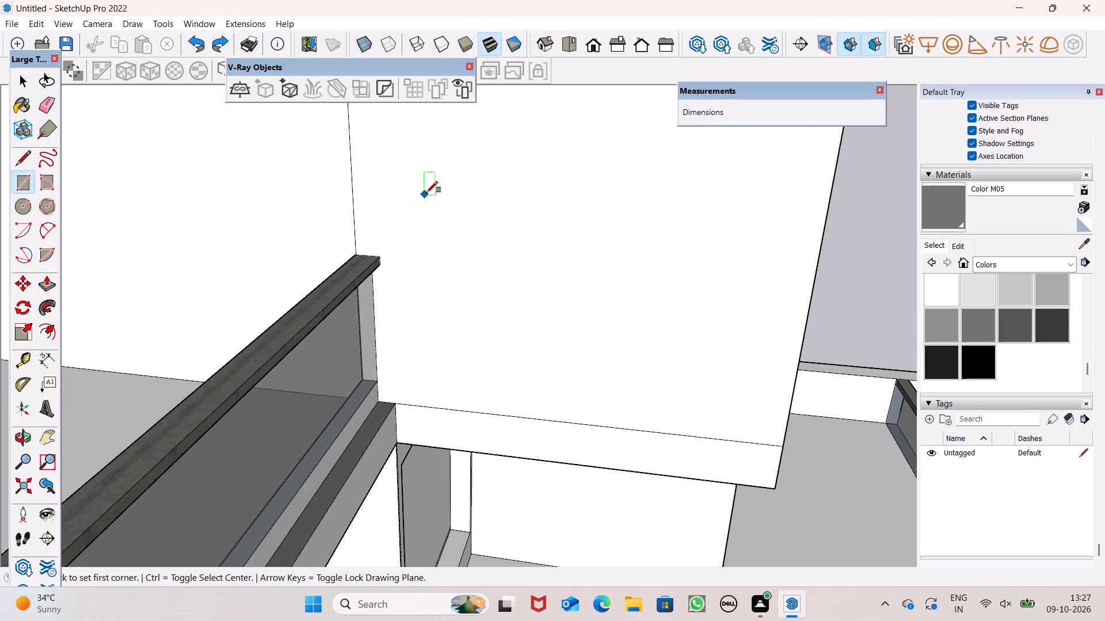
left_click(426, 192)
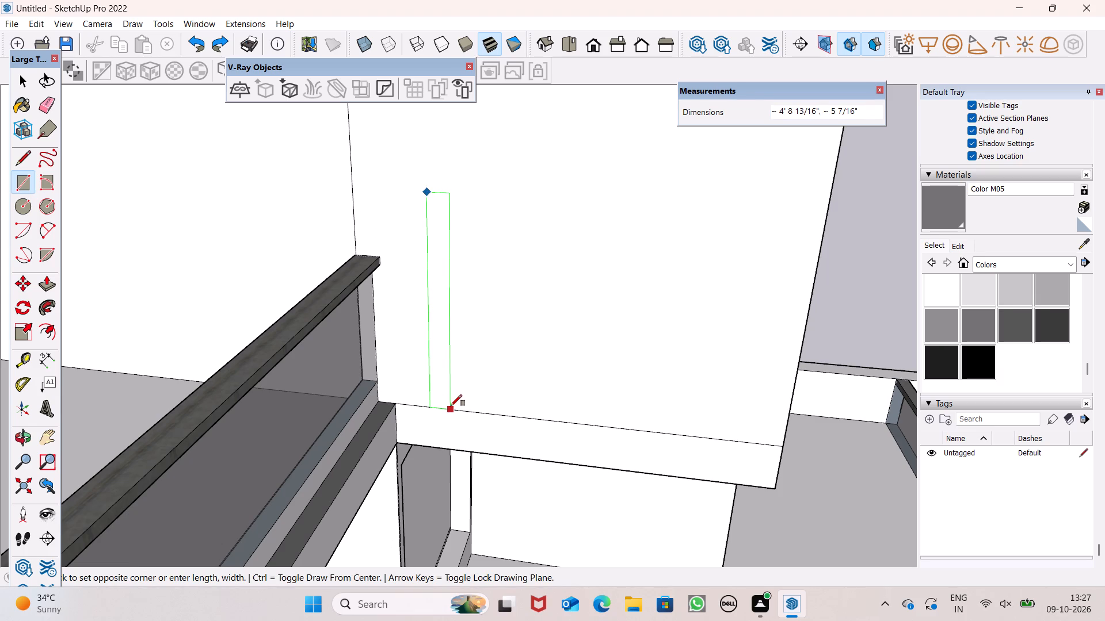
left_click(451, 406)
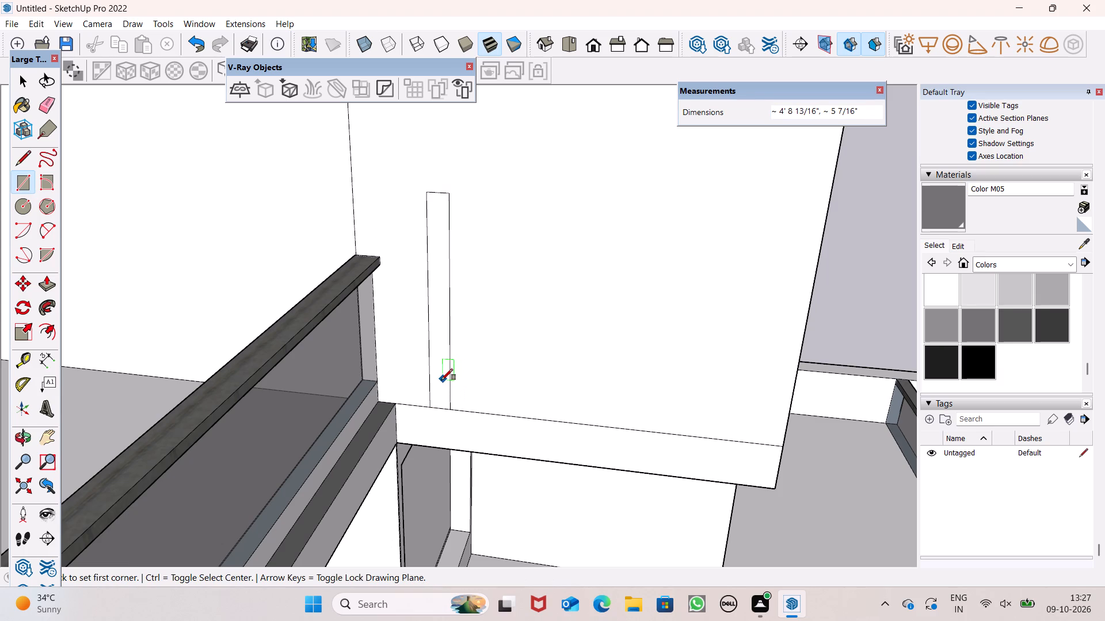
Move the narrow rectangle with its edges about 8 3/8" along the wall toward the balcony railing.
key("space")
double_click(439, 380)
key("m")
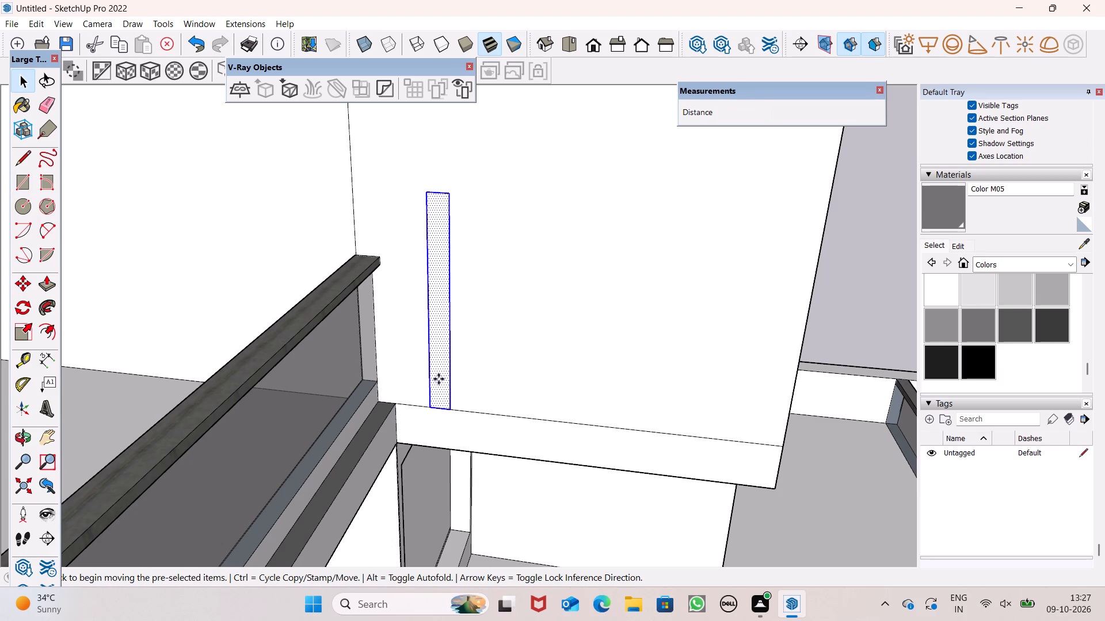
key("Return")
left_click_drag(441, 375, 415, 378)
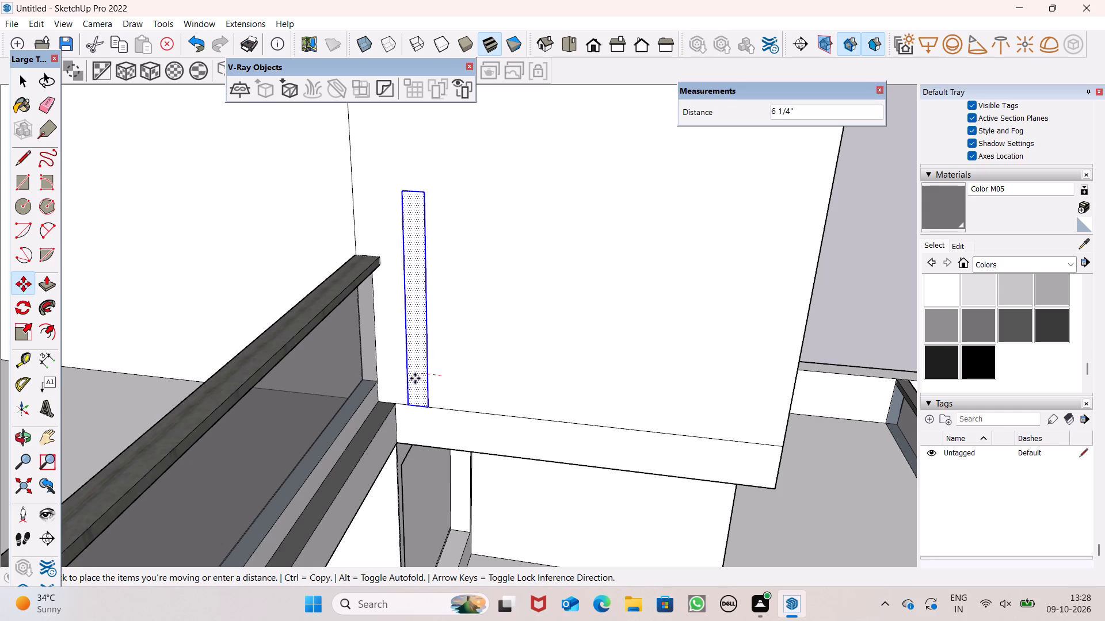
left_click_drag(415, 378, 409, 378)
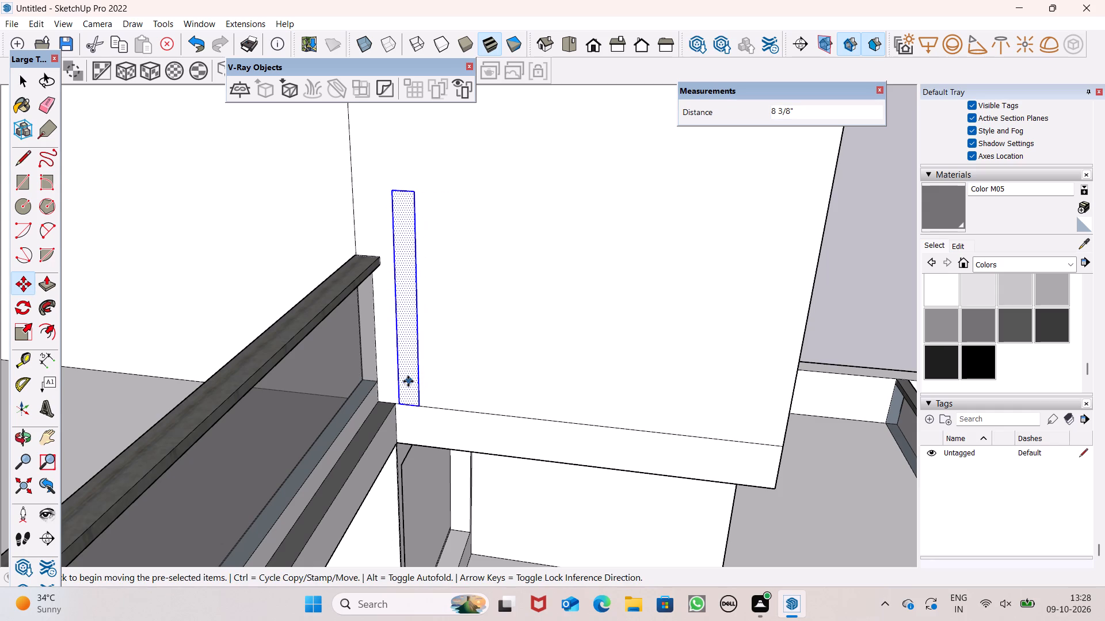
Copy the strip about 11" along the wall away from the balcony and repeat it as an array of five copies.
left_click_drag(408, 381, 449, 385)
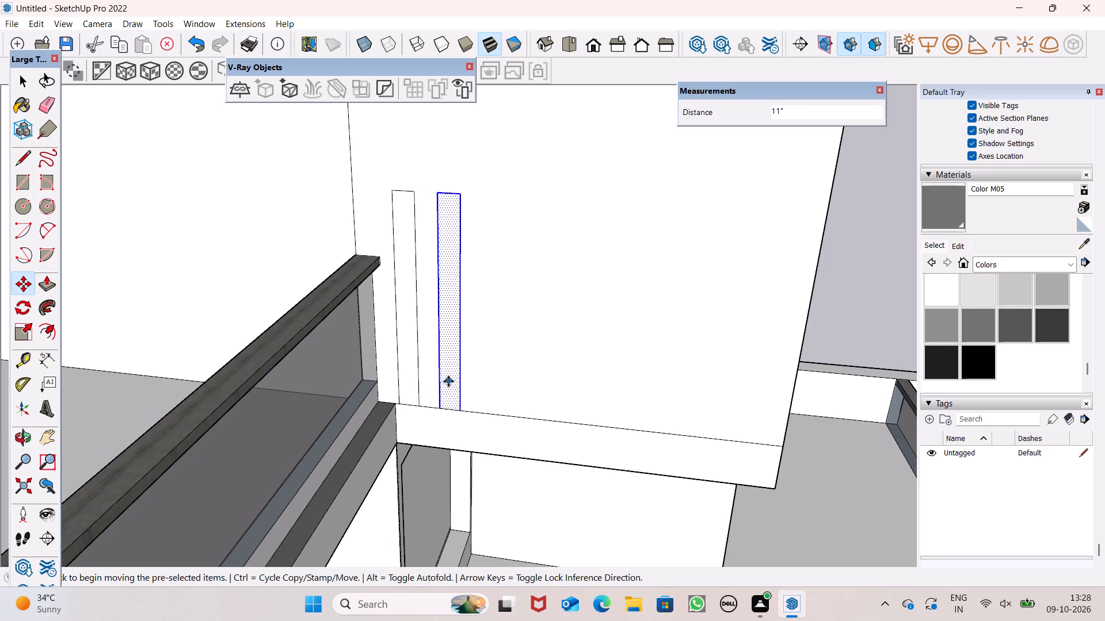
type("*5")
key("Return")
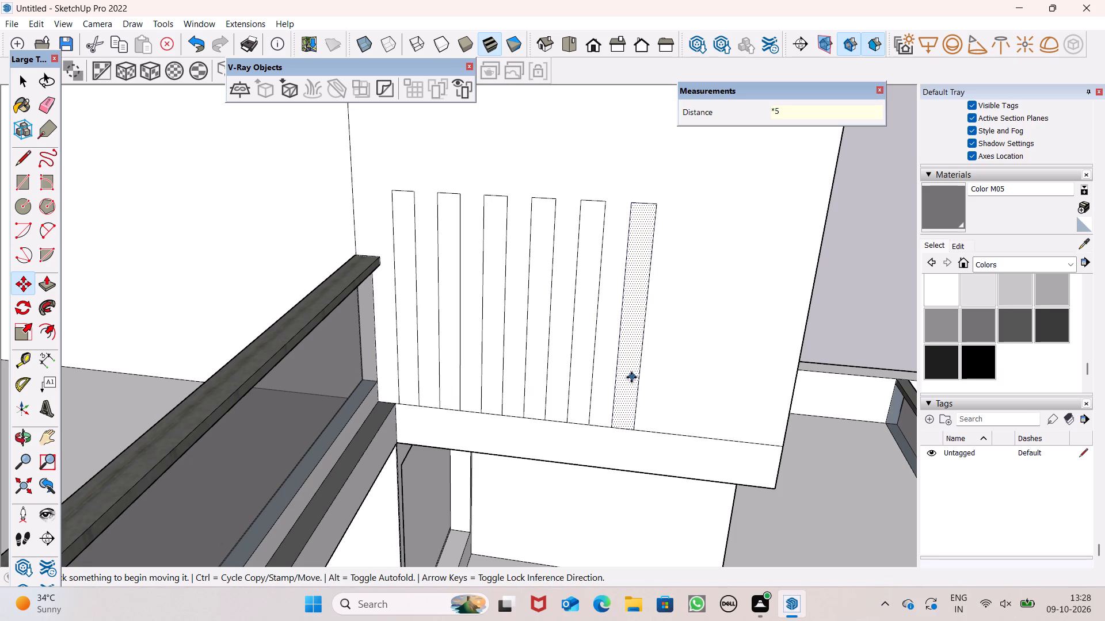
Add three more strip copies one by one toward the wall's outer corner, the first about 10 5/8" from the last strip.
left_click_drag(631, 377, 681, 377, "ctrl")
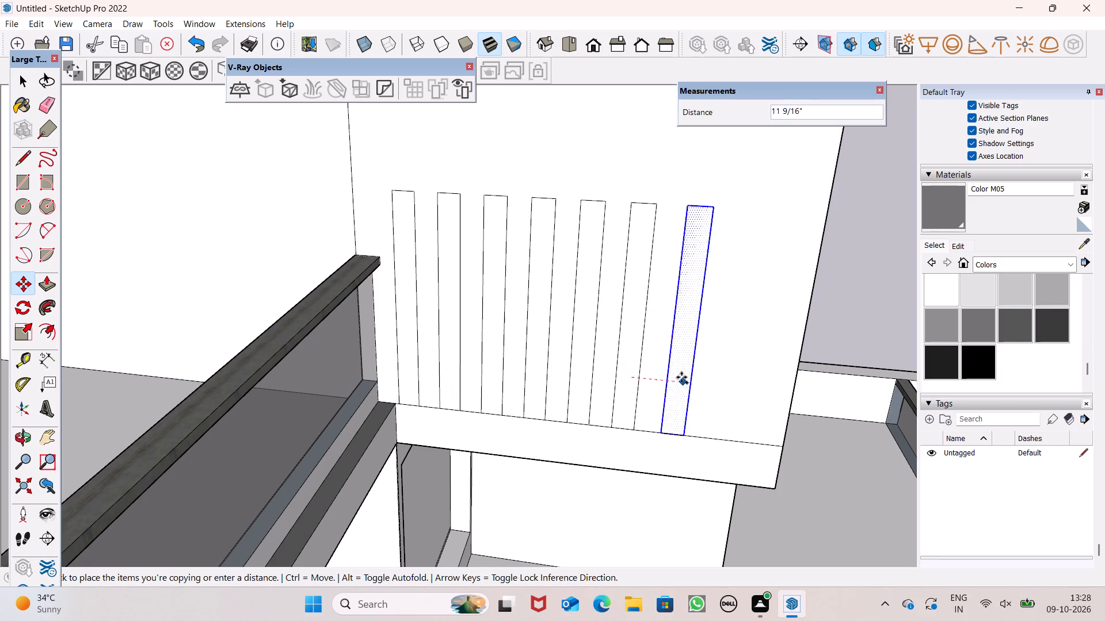
left_click_drag(681, 377, 677, 377, "ctrl")
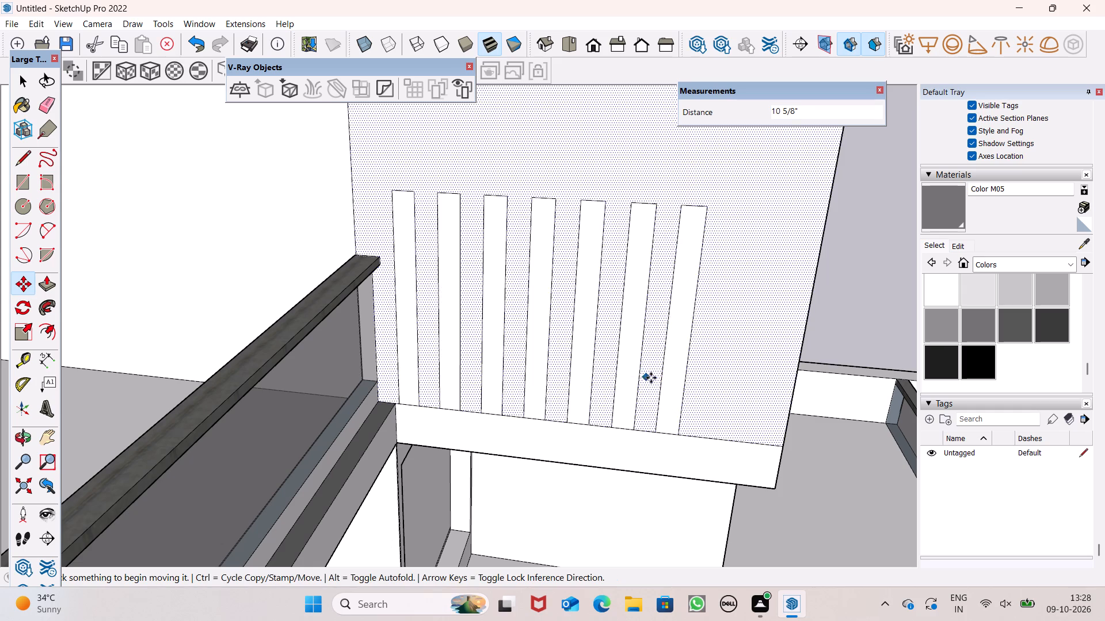
left_click_drag(677, 365, 713, 371)
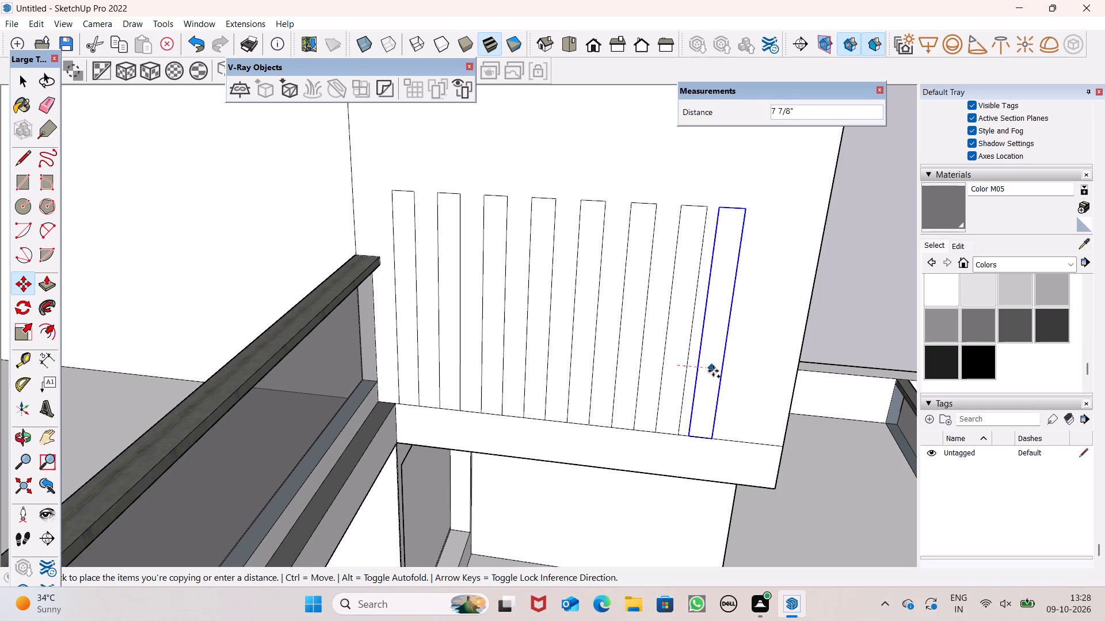
left_click_drag(713, 371, 721, 371)
left_click_drag(721, 371, 749, 373)
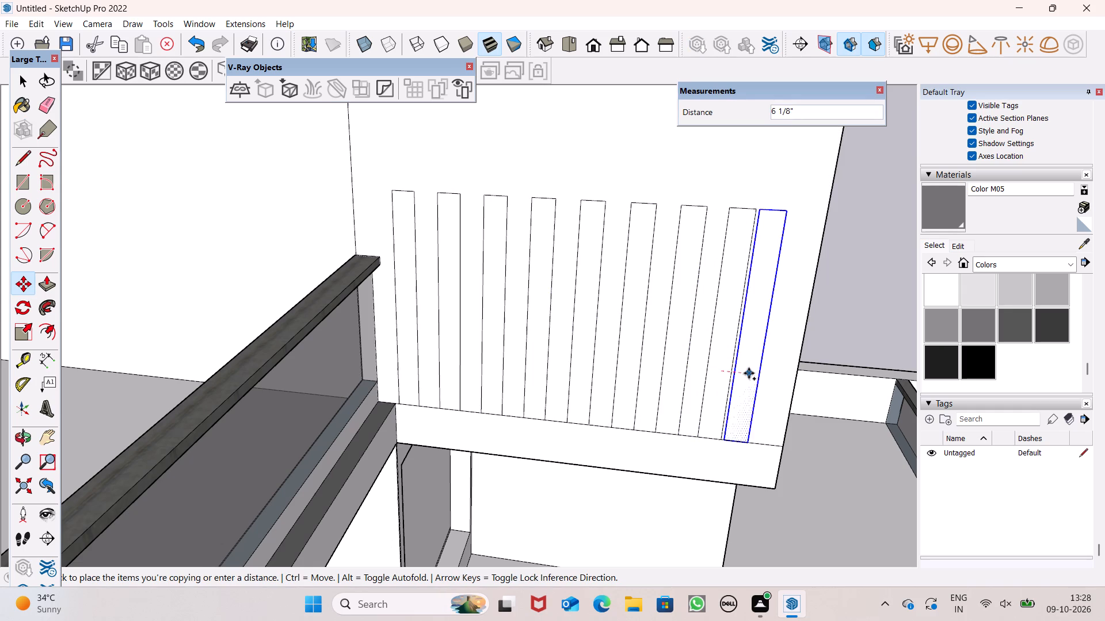
left_click_drag(749, 373, 763, 374)
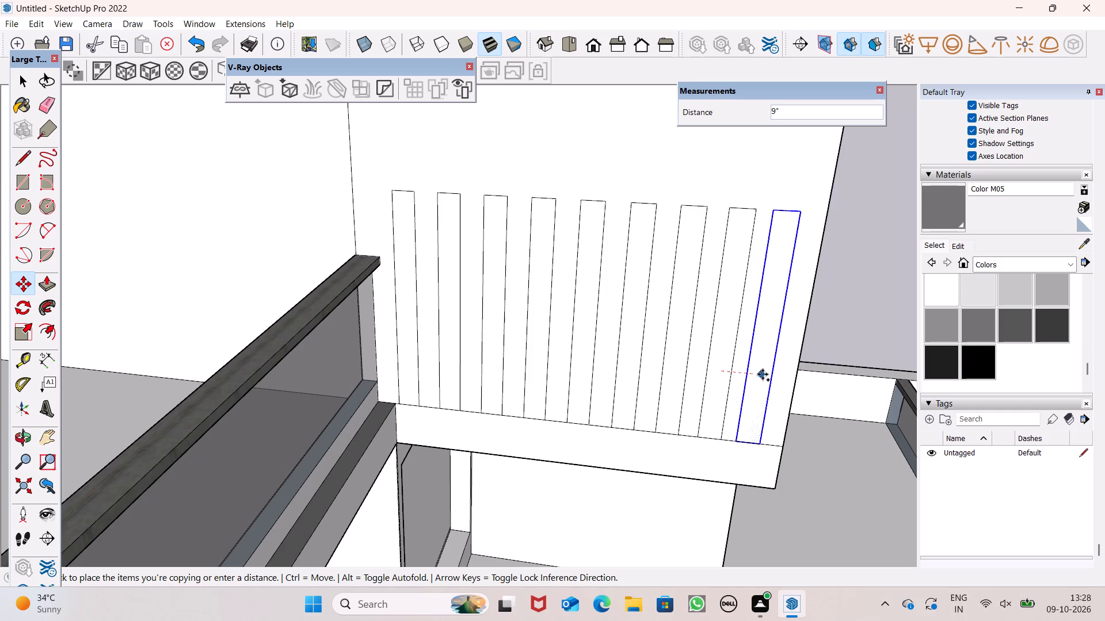
left_click_drag(763, 374, 767, 377)
key("space")
Push/Pull the strip nearest the balcony railing 4" out from the wall.
scroll(563, 416, "down", 1)
scroll(482, 351, "down", 3)
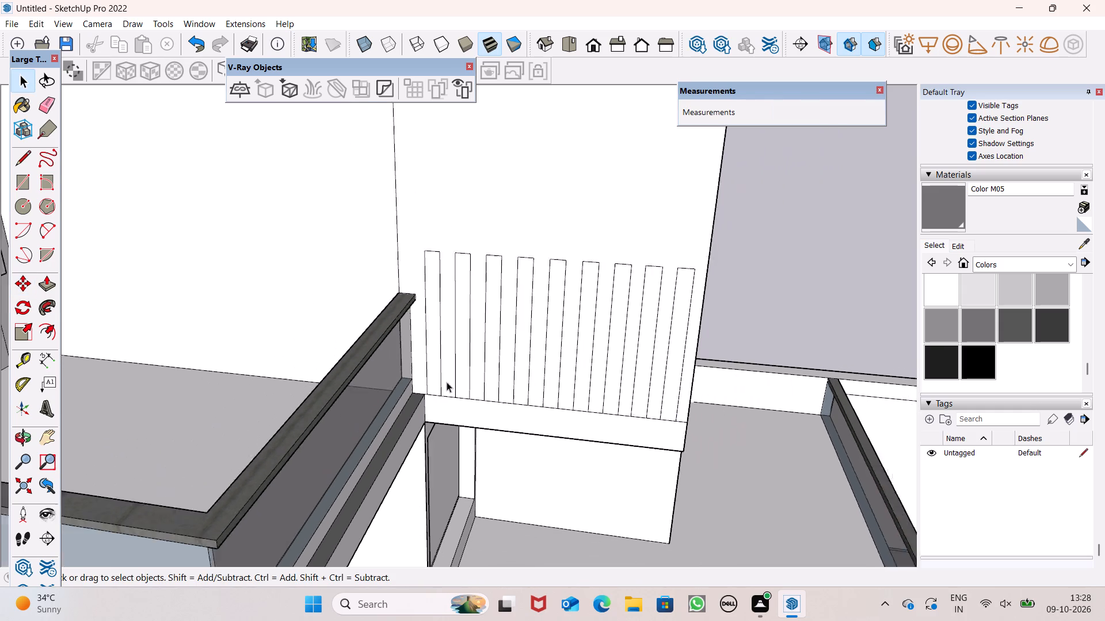
scroll(447, 382, "down", 4)
scroll(332, 390, "down", 2)
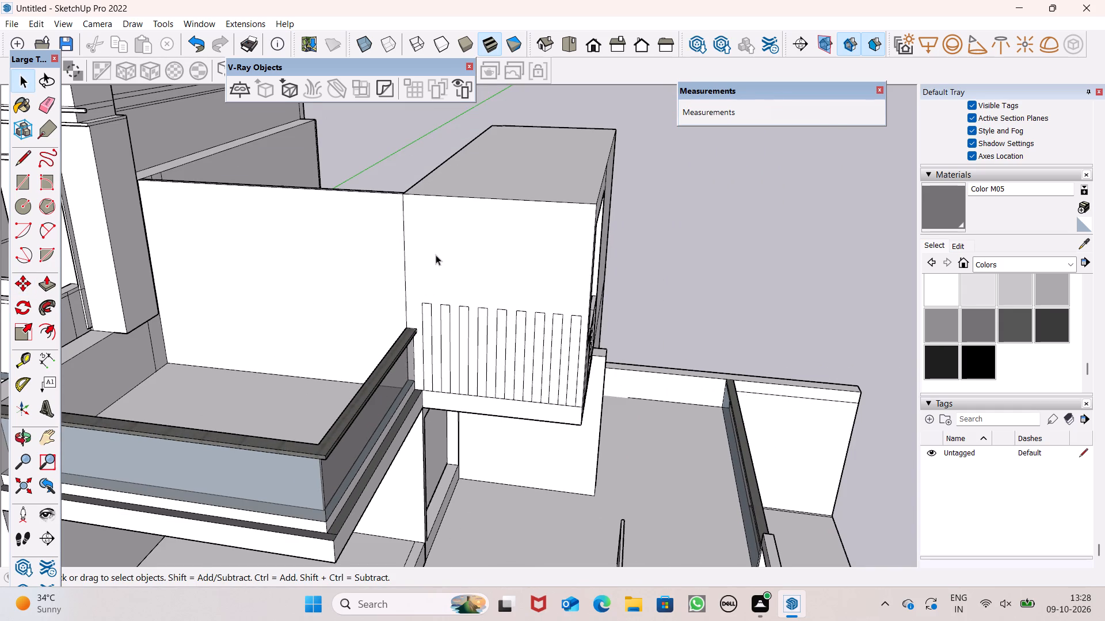
scroll(451, 263, "up", 1)
middle_click_drag(568, 363, 565, 346)
scroll(568, 363, "up", 1)
left_click(47, 279)
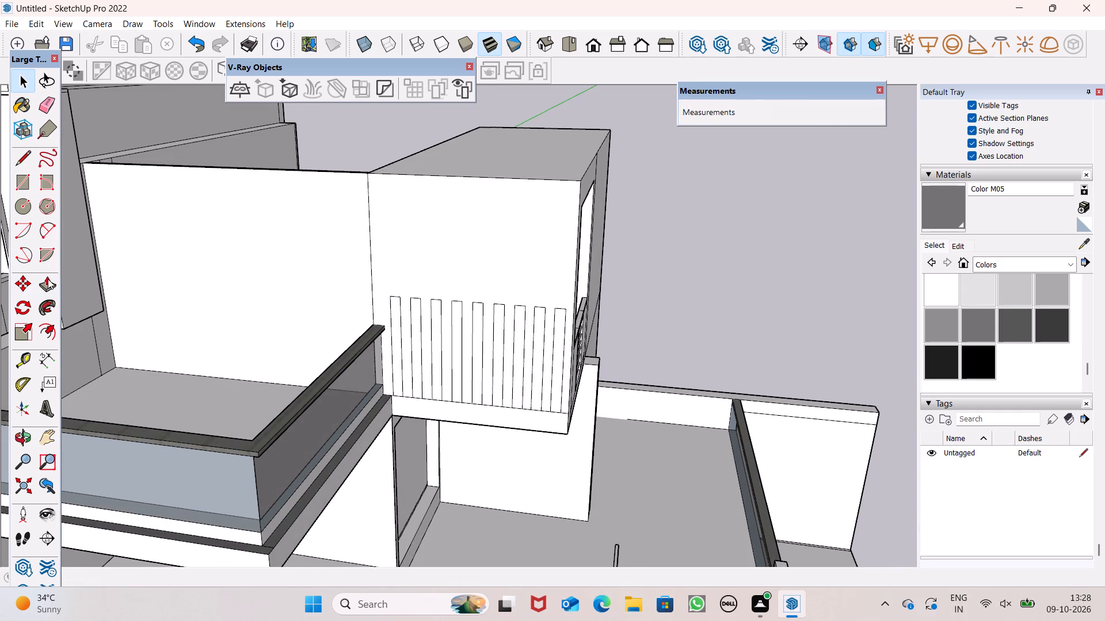
scroll(398, 288, "up", 3)
left_click_drag(395, 312, 394, 319)
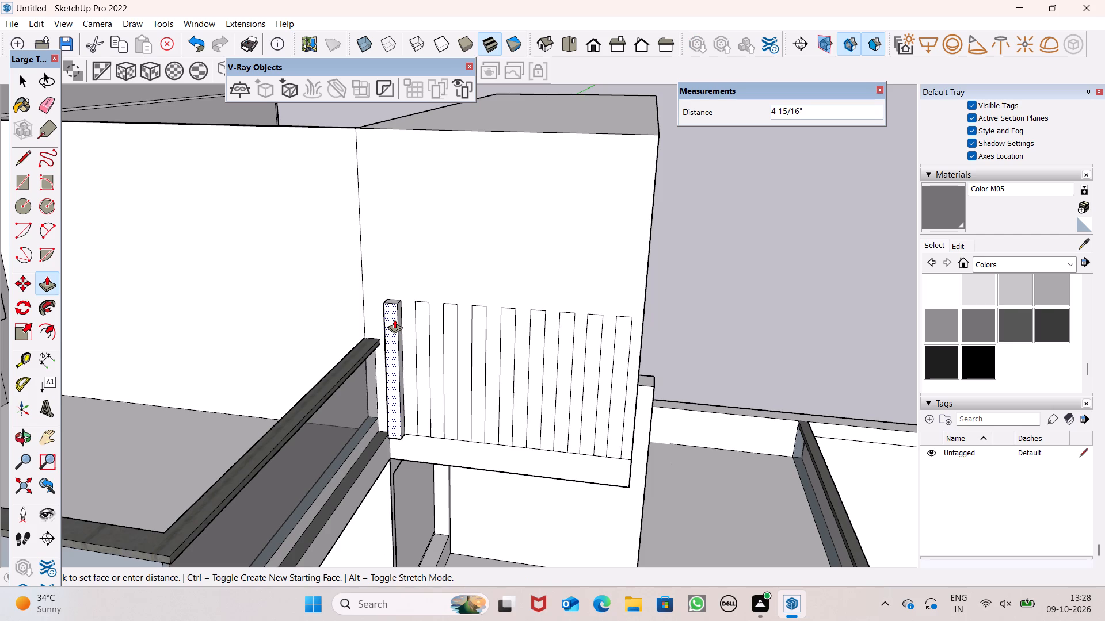
left_click_drag(394, 319, 394, 319)
key("4")
key("shift+quotedbl")
key("Return")
Push/Pull the other eight wall strips 4" out one by one, matching the fin nearest the balcony railing.
middle_click_drag(419, 347, 419, 389)
scroll(419, 390, "up", 5)
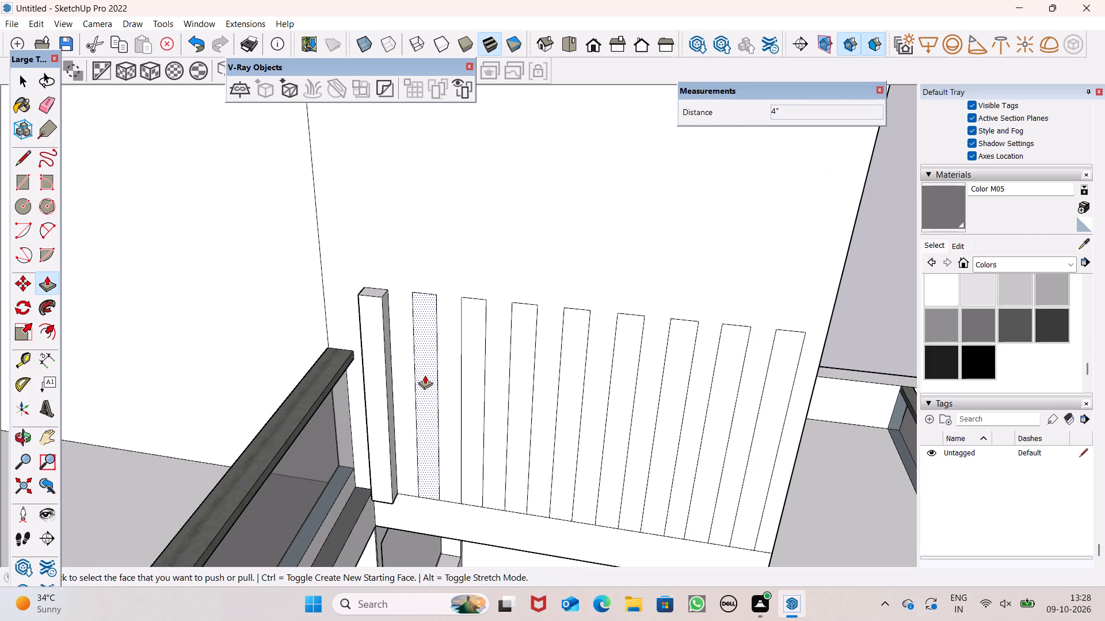
left_click_drag(425, 375, 385, 390)
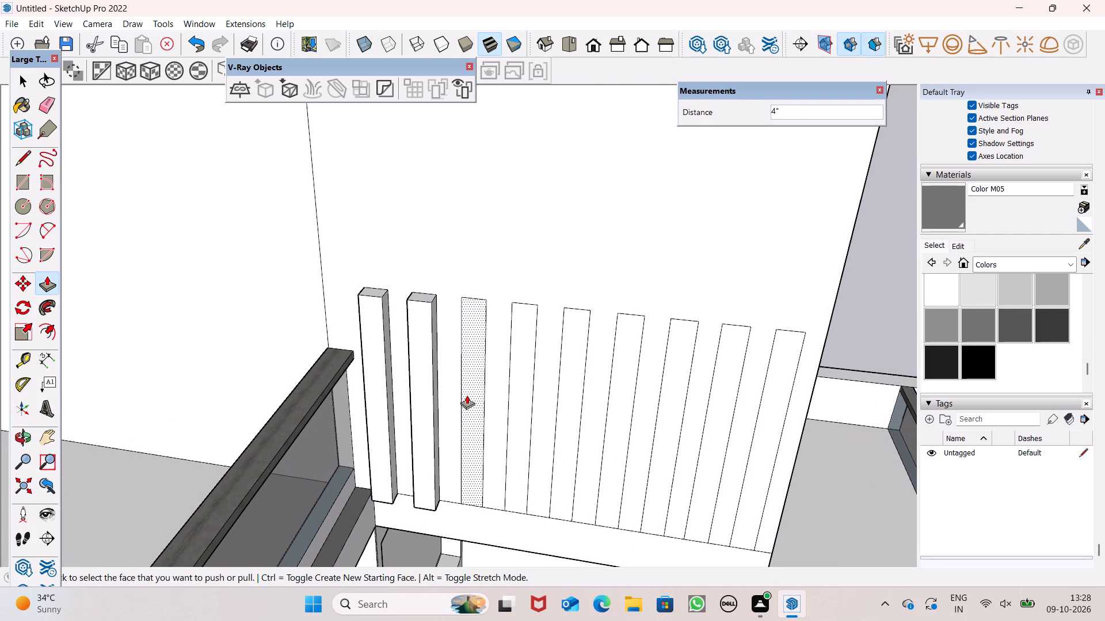
left_click_drag(467, 394, 420, 416)
left_click_drag(513, 408, 461, 415)
left_click_drag(563, 411, 520, 427)
left_click_drag(614, 438, 565, 456)
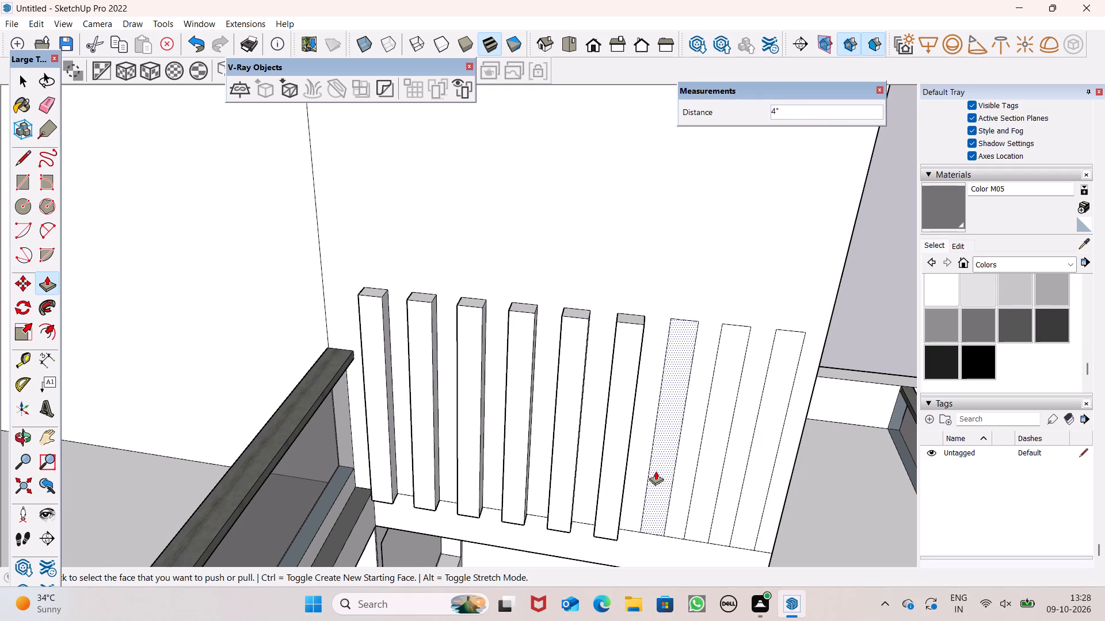
left_click_drag(658, 476, 612, 498)
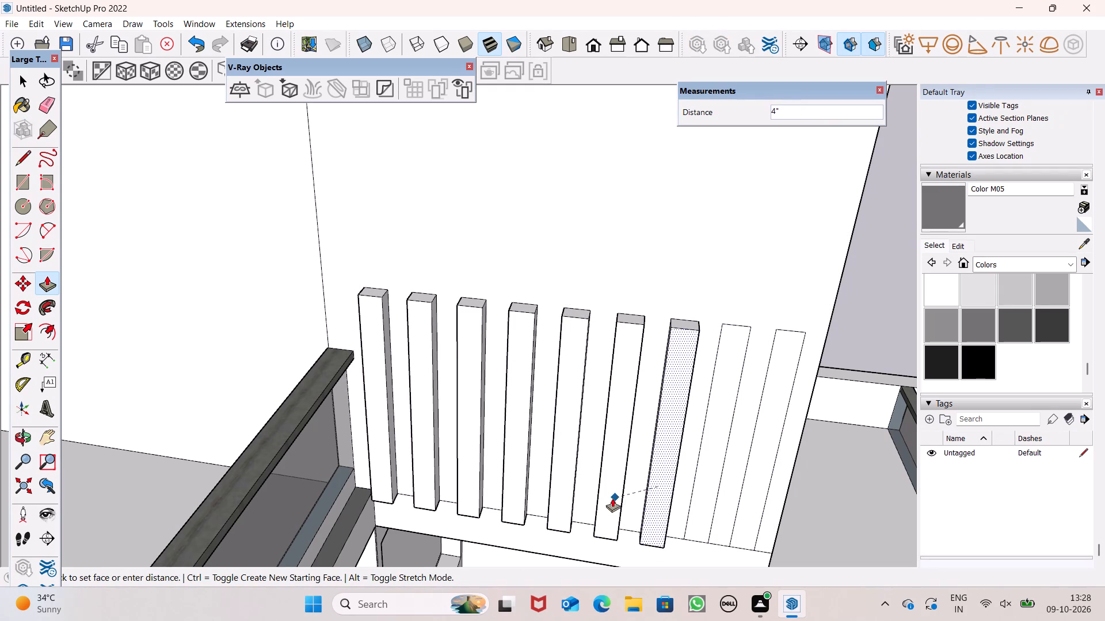
left_click_drag(612, 498, 611, 499)
left_click_drag(702, 494, 661, 509)
left_click_drag(758, 509, 703, 528)
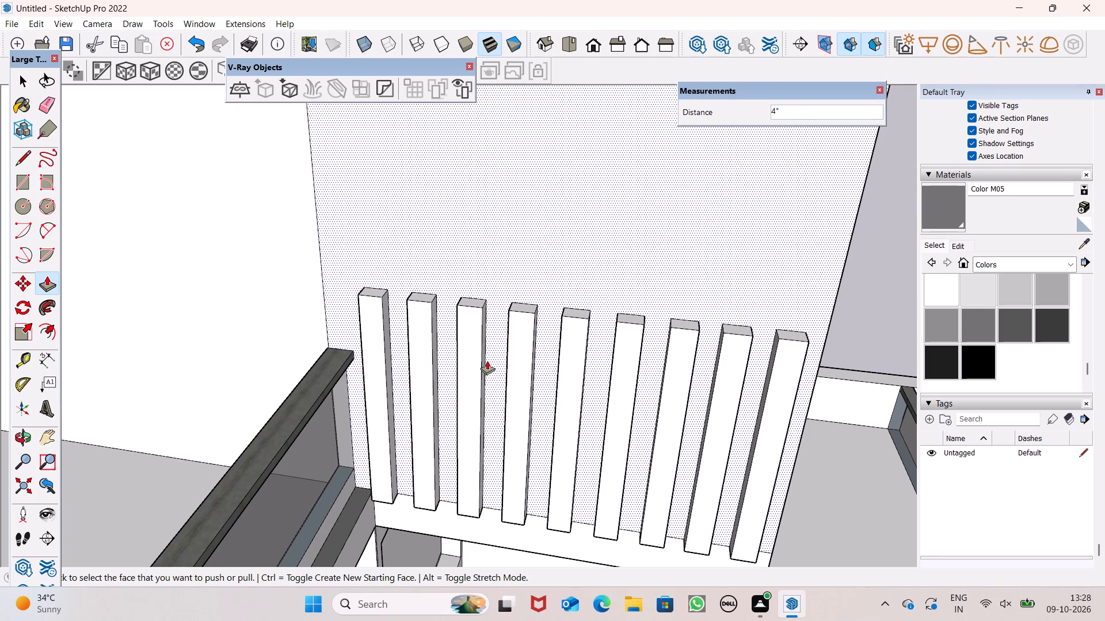
Raise the top of the fin nearest the balcony railing to the box's roof edge, first 4' 1 7/8", then about 1' 1 5/16".
scroll(487, 361, "down", 4)
middle_click_drag(533, 386, 377, 468)
scroll(426, 294, "up", 5)
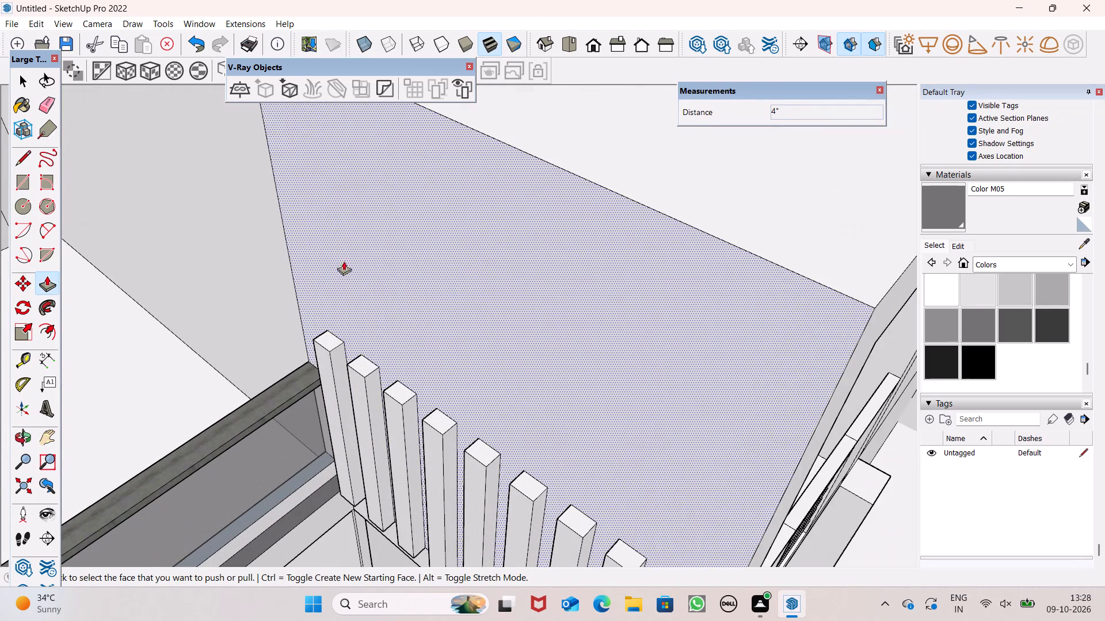
left_click_drag(330, 339, 380, 122)
scroll(379, 194, "down", 4)
scroll(340, 169, "down", 3)
scroll(332, 126, "up", 7)
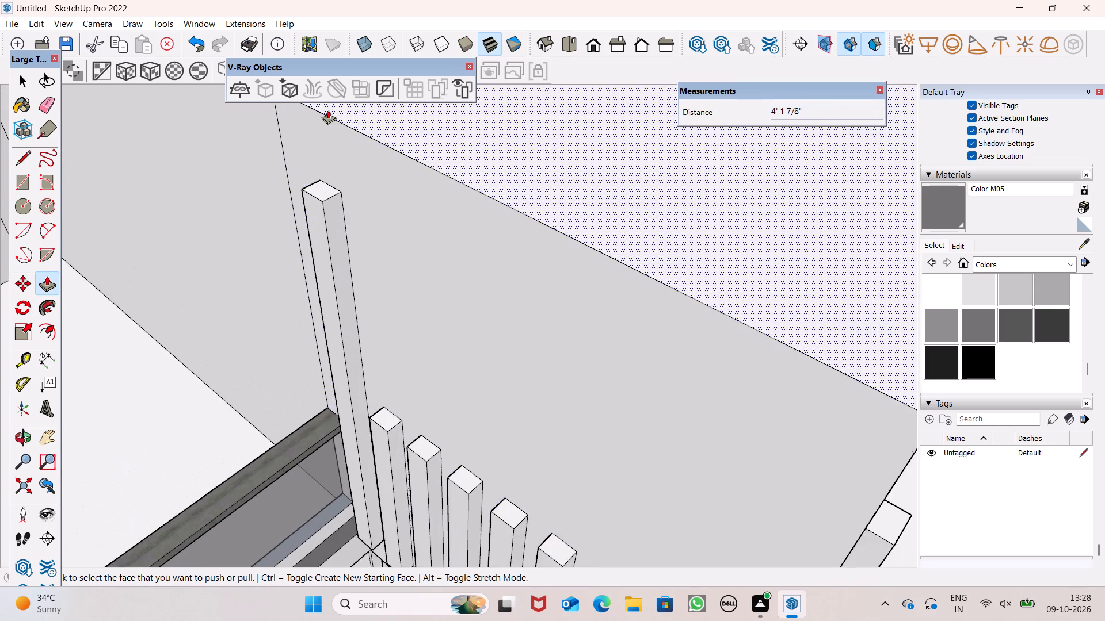
scroll(328, 110, "up", 5)
left_click_drag(311, 233, 361, 148)
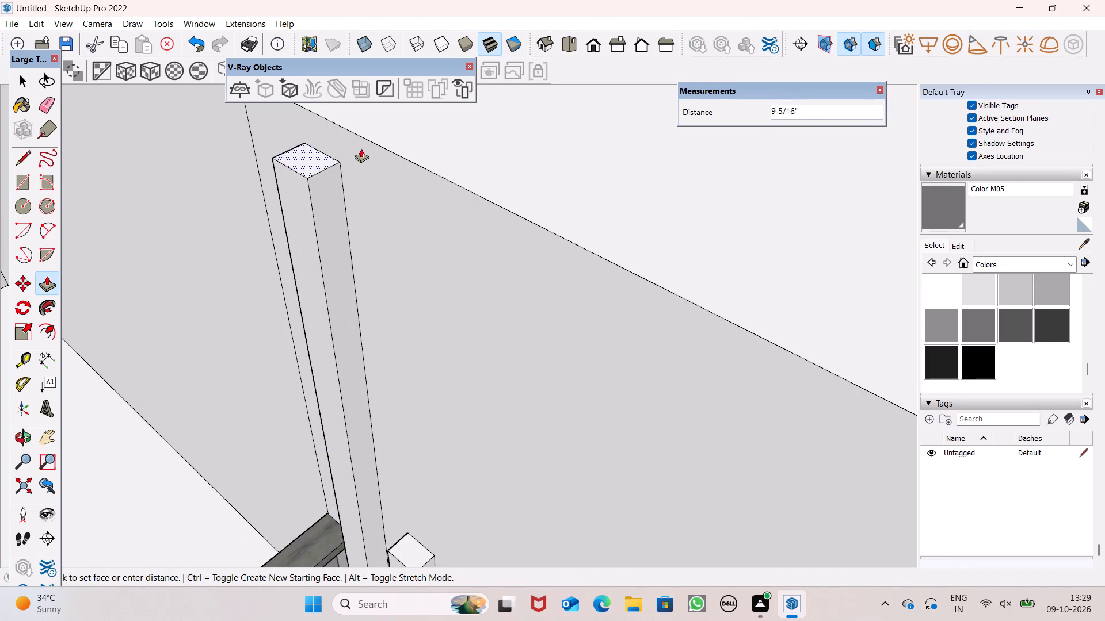
left_click_drag(361, 148, 368, 141)
Raise the tops of the second, third and fourth fins about 5' 3 3/16" each to the box's roof edge.
scroll(415, 398, "down", 2)
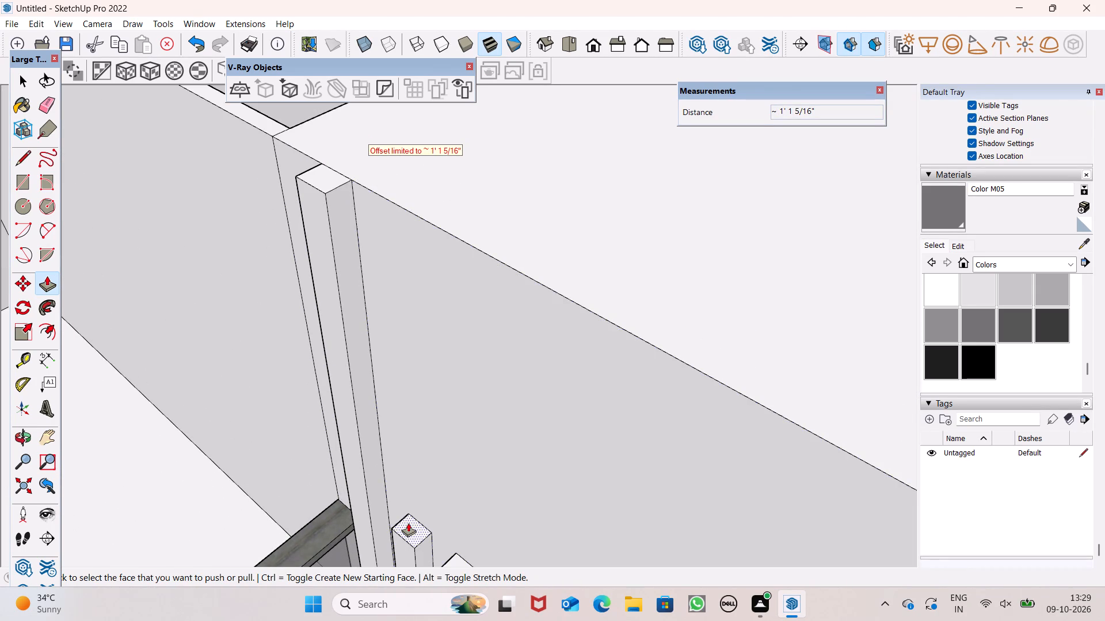
left_click_drag(407, 523, 439, 212)
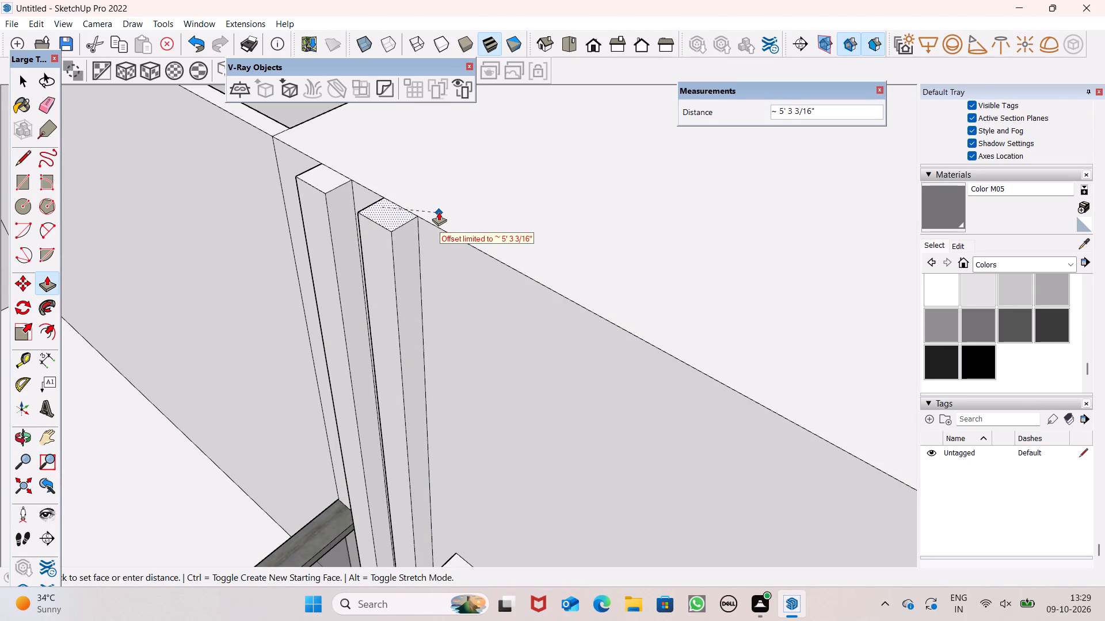
left_click_drag(439, 212, 439, 212)
scroll(464, 171, "down", 7)
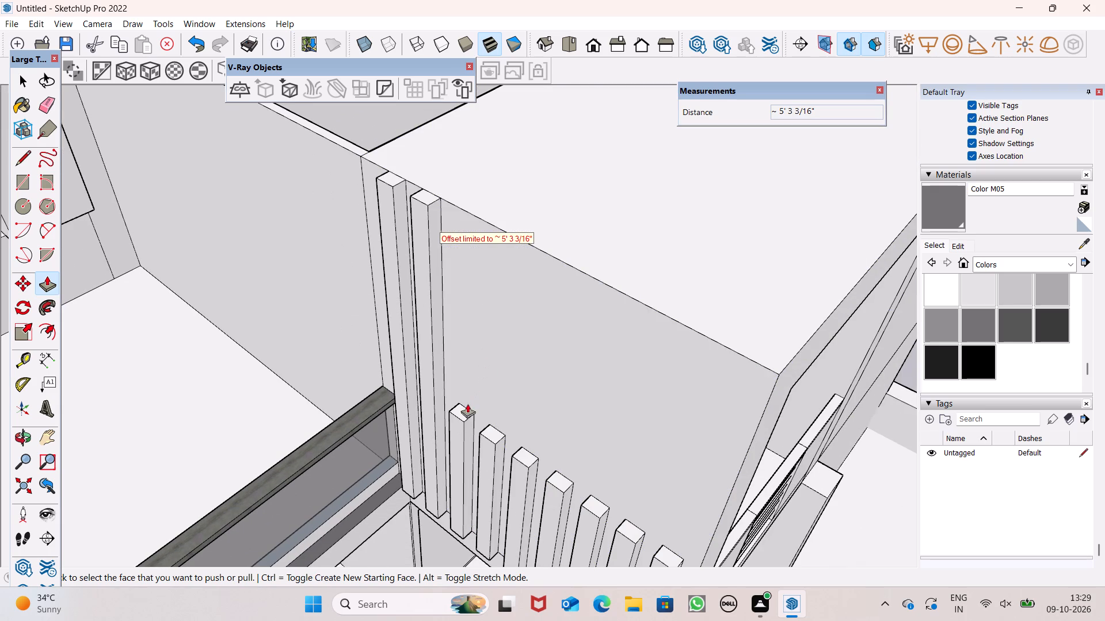
left_click_drag(458, 410, 461, 213)
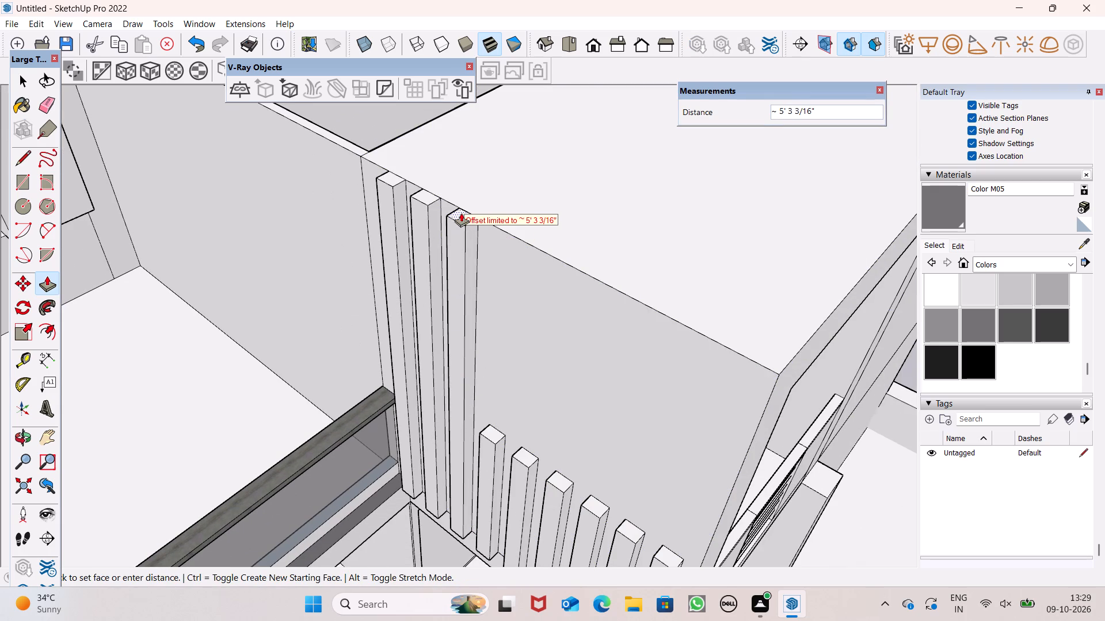
left_click_drag(461, 213, 458, 213)
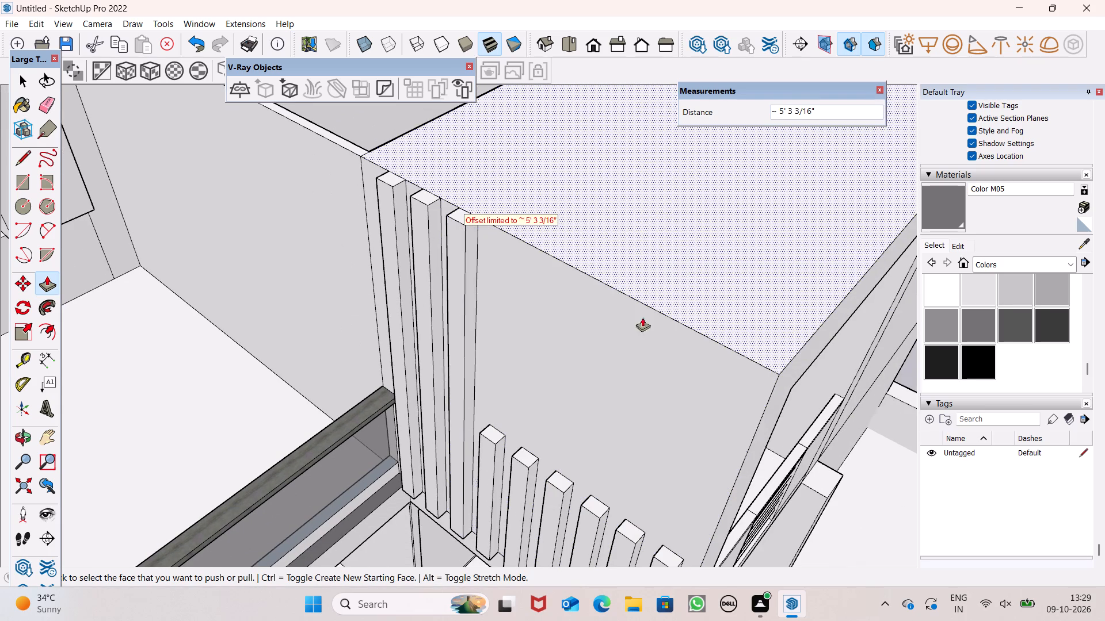
left_click_drag(493, 432, 508, 308)
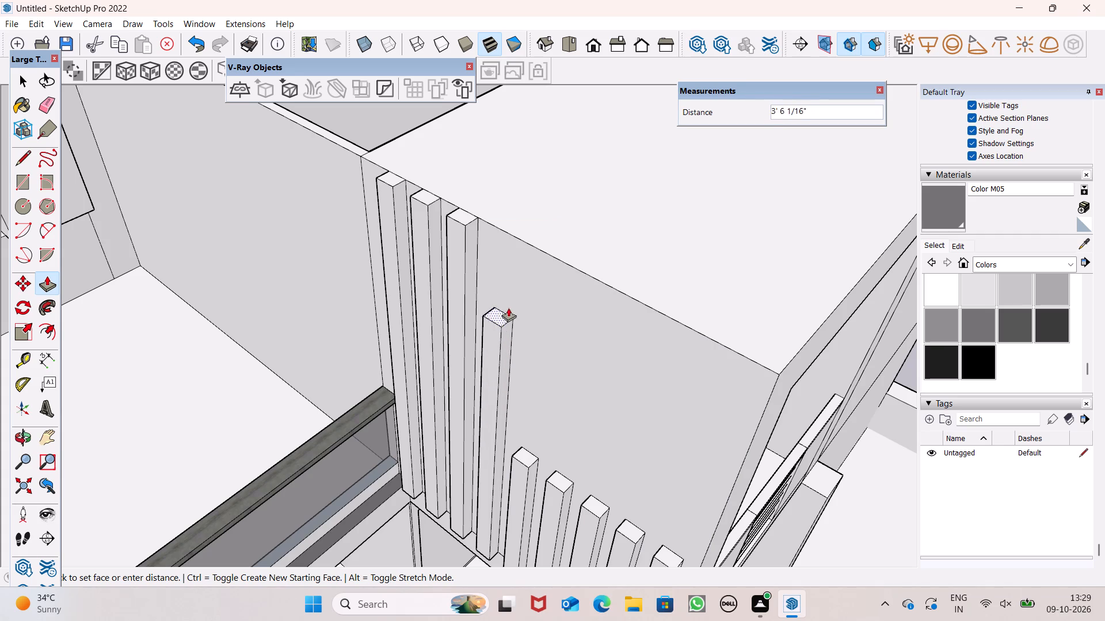
left_click_drag(508, 308, 547, 247)
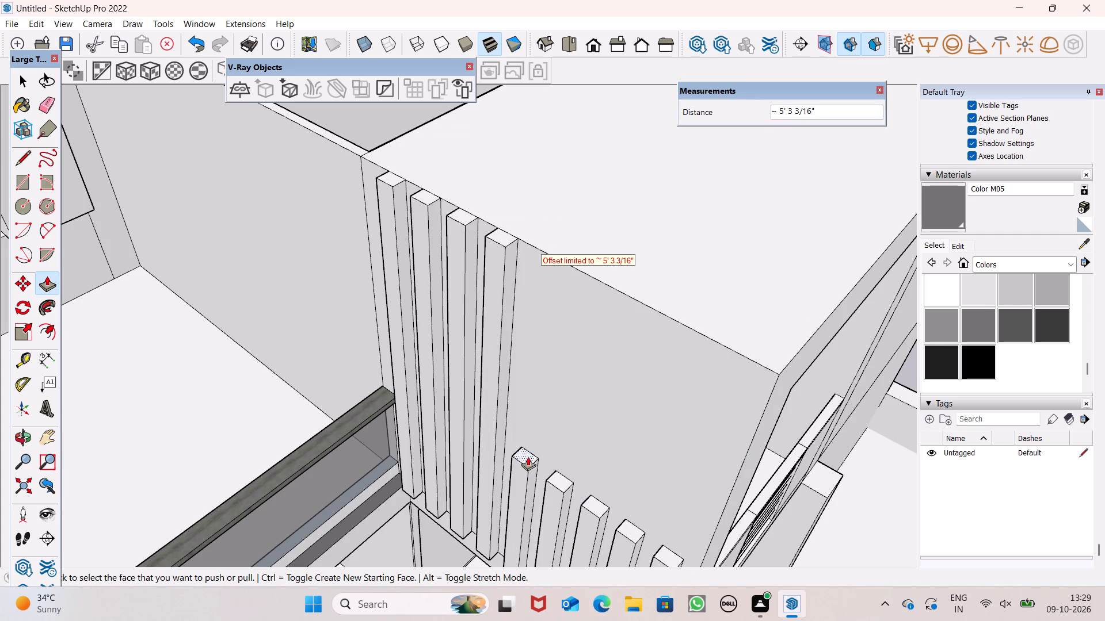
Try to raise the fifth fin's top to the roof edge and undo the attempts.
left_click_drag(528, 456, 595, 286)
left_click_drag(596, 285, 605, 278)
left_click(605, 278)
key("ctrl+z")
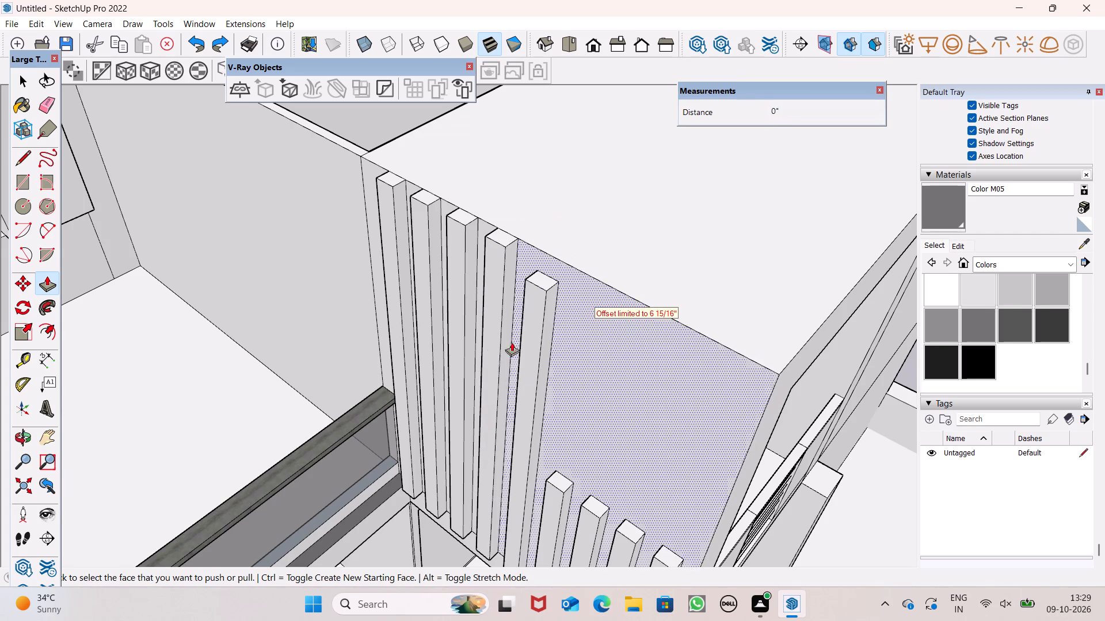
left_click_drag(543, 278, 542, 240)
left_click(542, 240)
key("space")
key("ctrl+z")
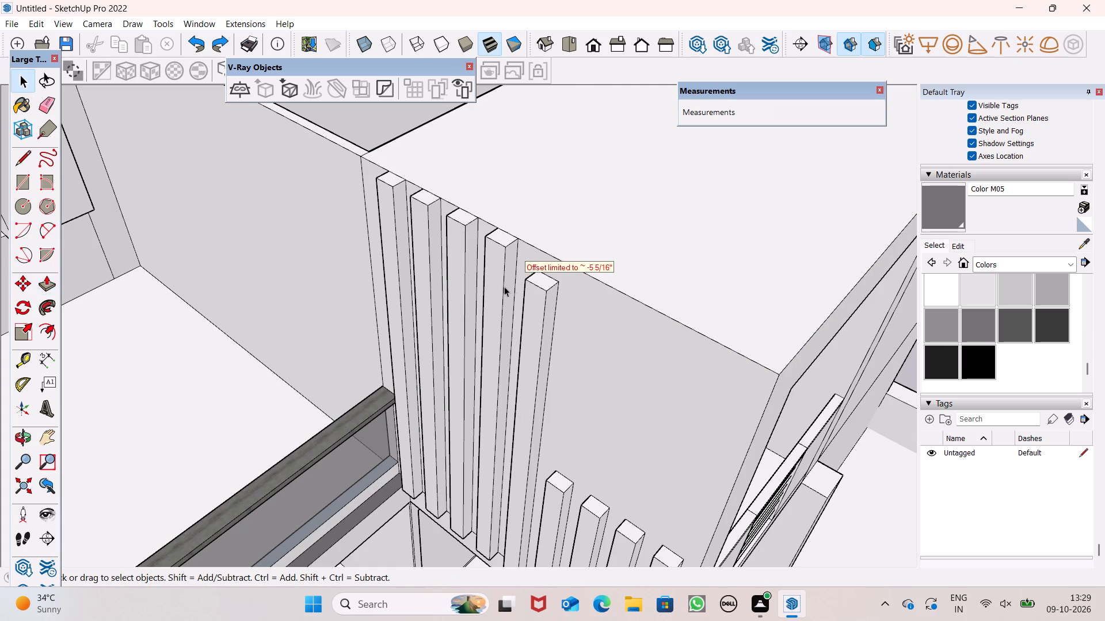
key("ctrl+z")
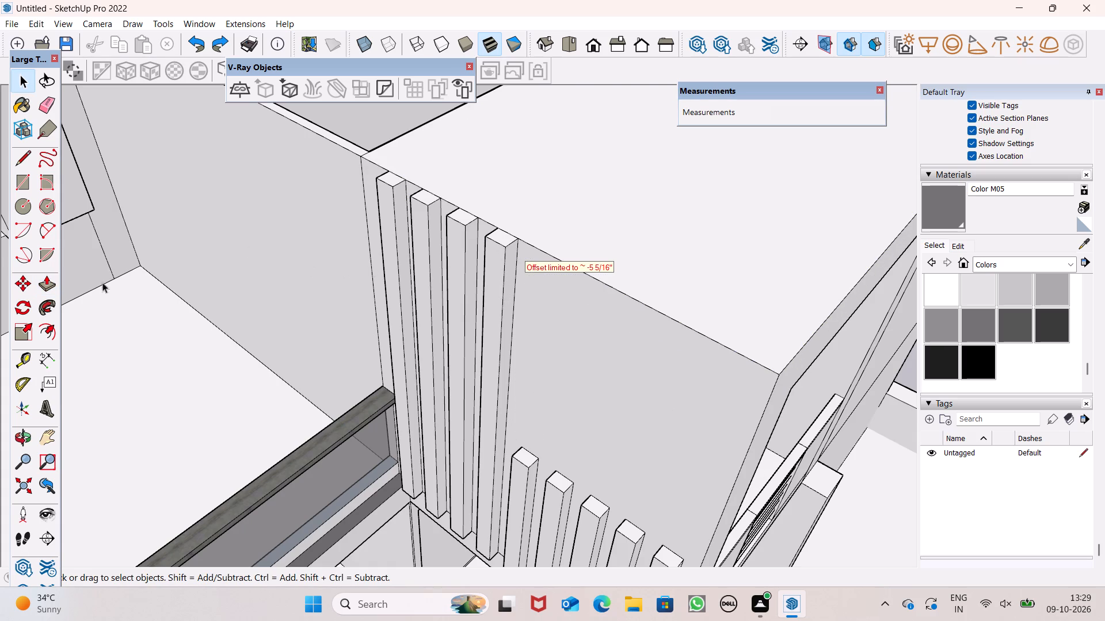
Raise the fifth fin's top about 5' 3 3/16" to the box's roof edge.
left_click(46, 289)
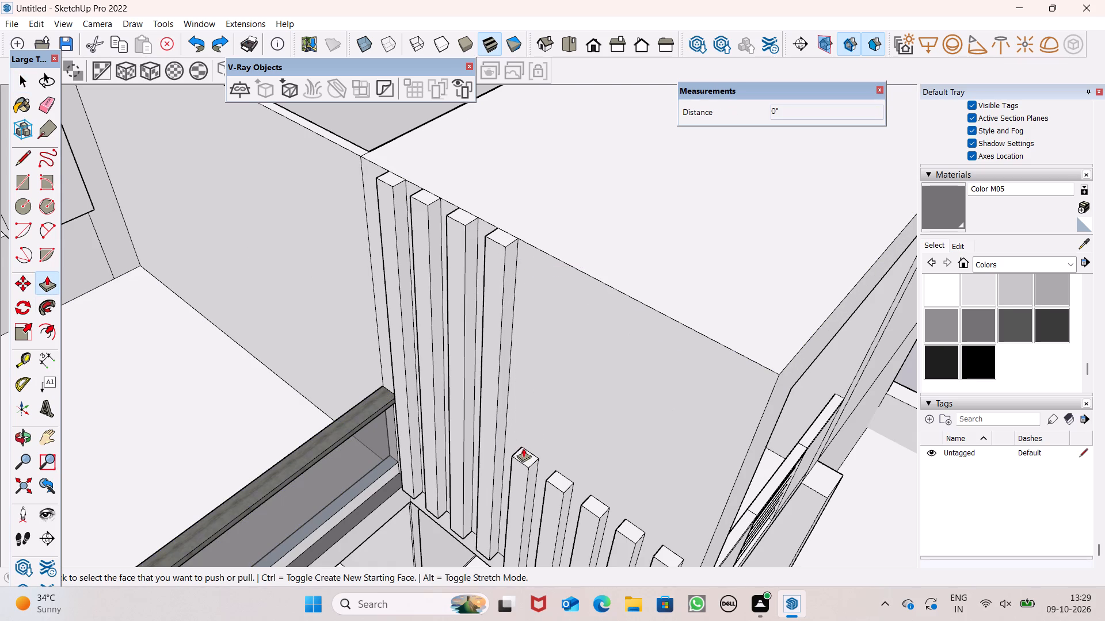
left_click_drag(524, 451, 516, 240)
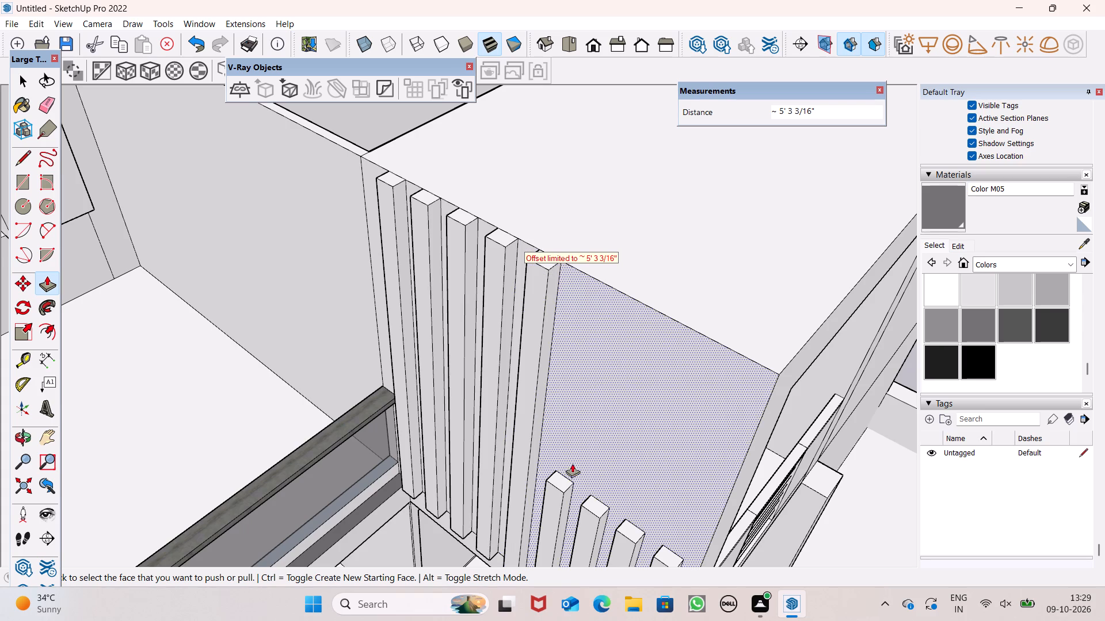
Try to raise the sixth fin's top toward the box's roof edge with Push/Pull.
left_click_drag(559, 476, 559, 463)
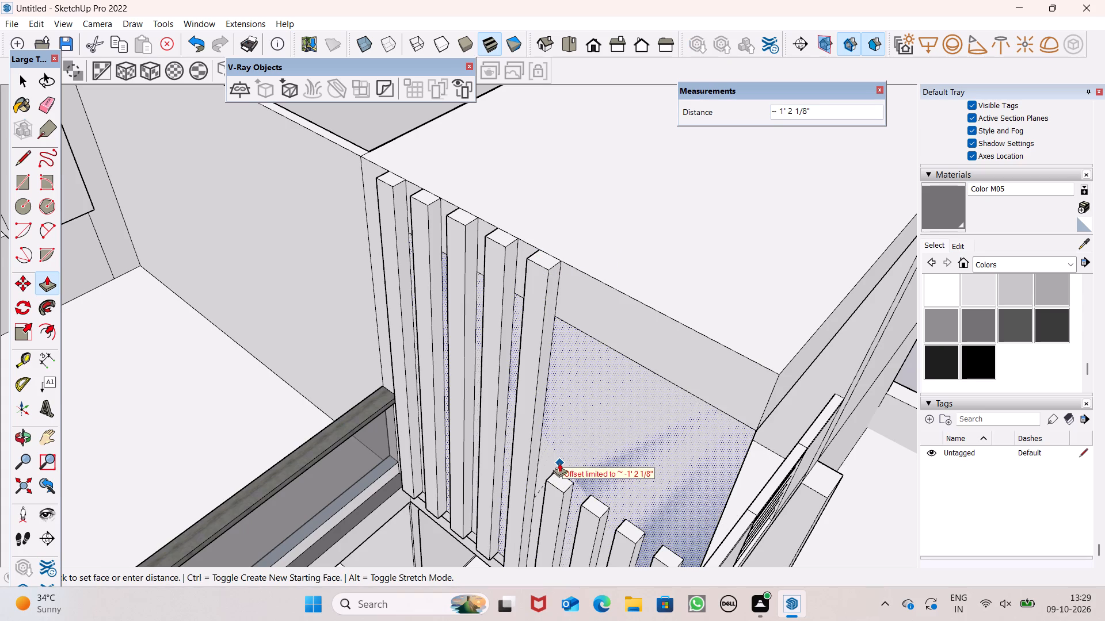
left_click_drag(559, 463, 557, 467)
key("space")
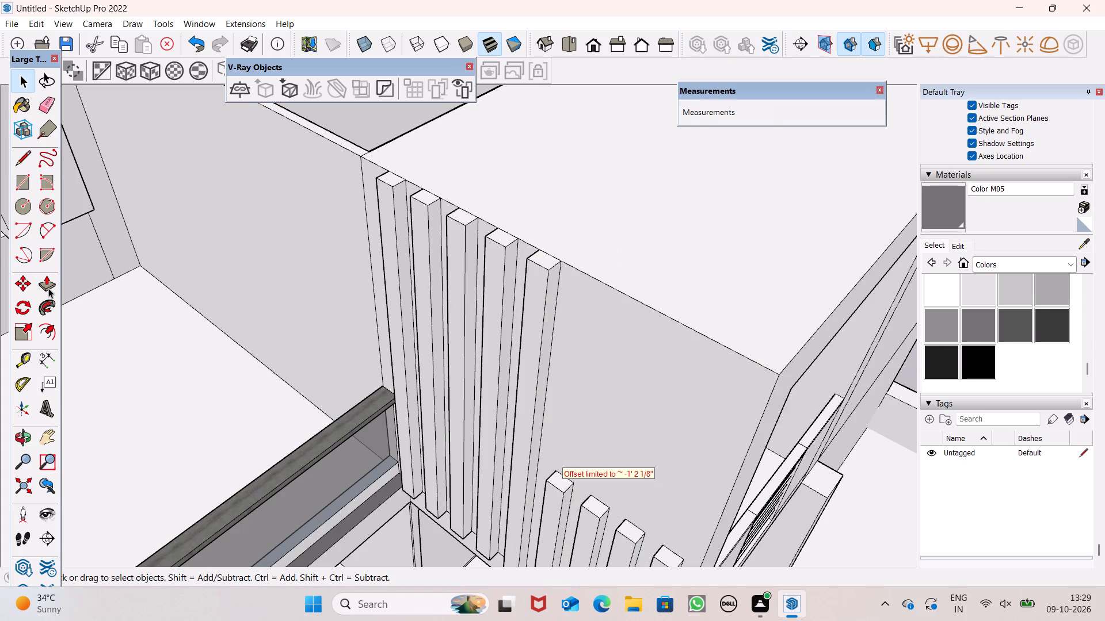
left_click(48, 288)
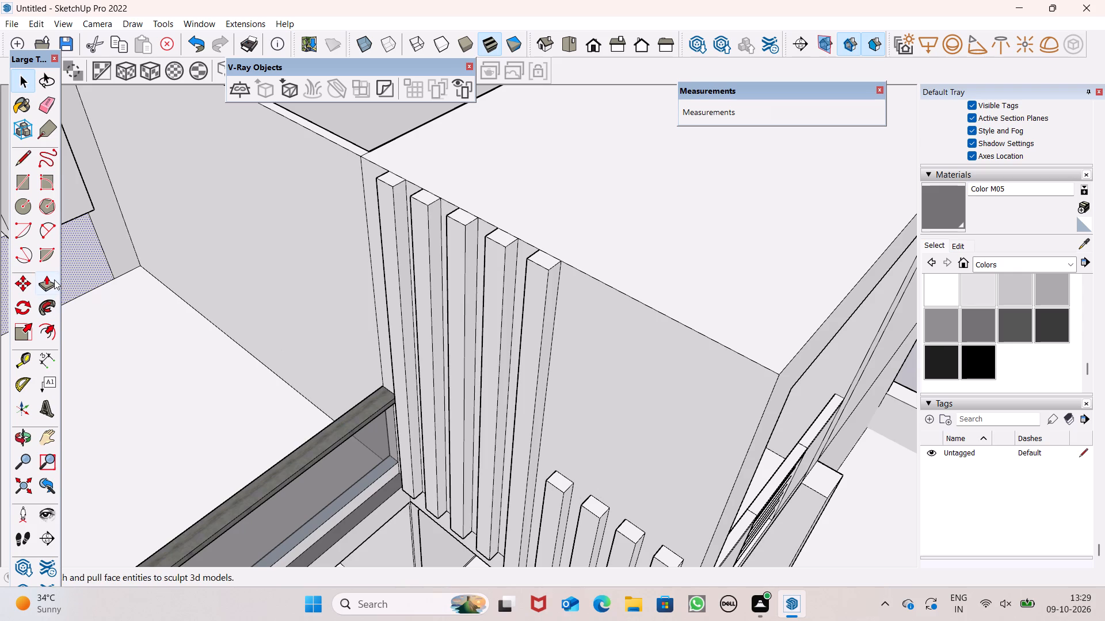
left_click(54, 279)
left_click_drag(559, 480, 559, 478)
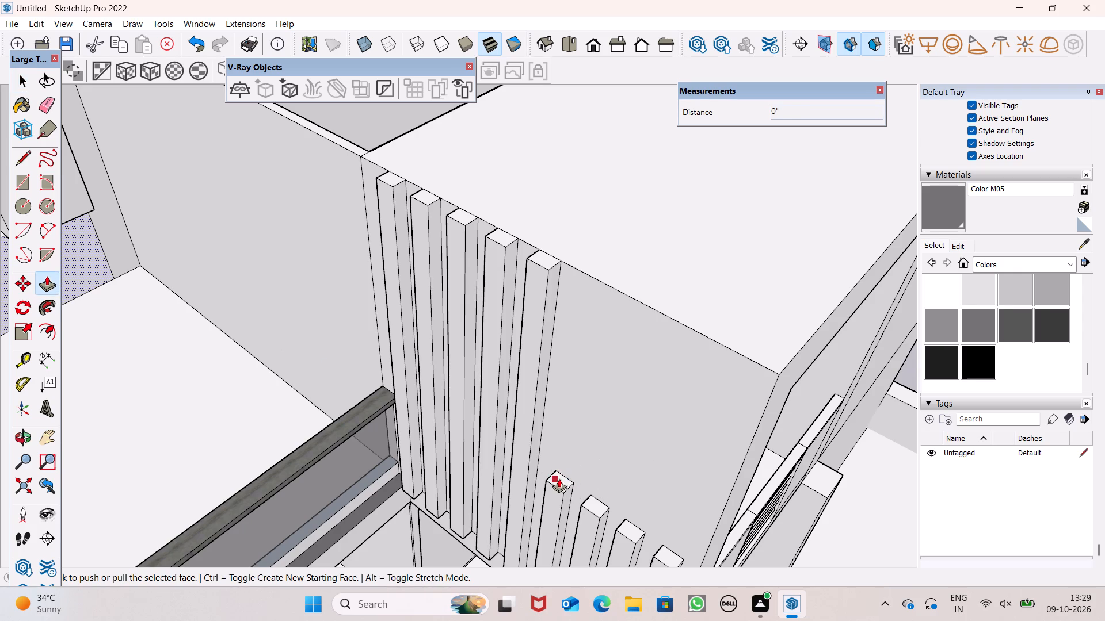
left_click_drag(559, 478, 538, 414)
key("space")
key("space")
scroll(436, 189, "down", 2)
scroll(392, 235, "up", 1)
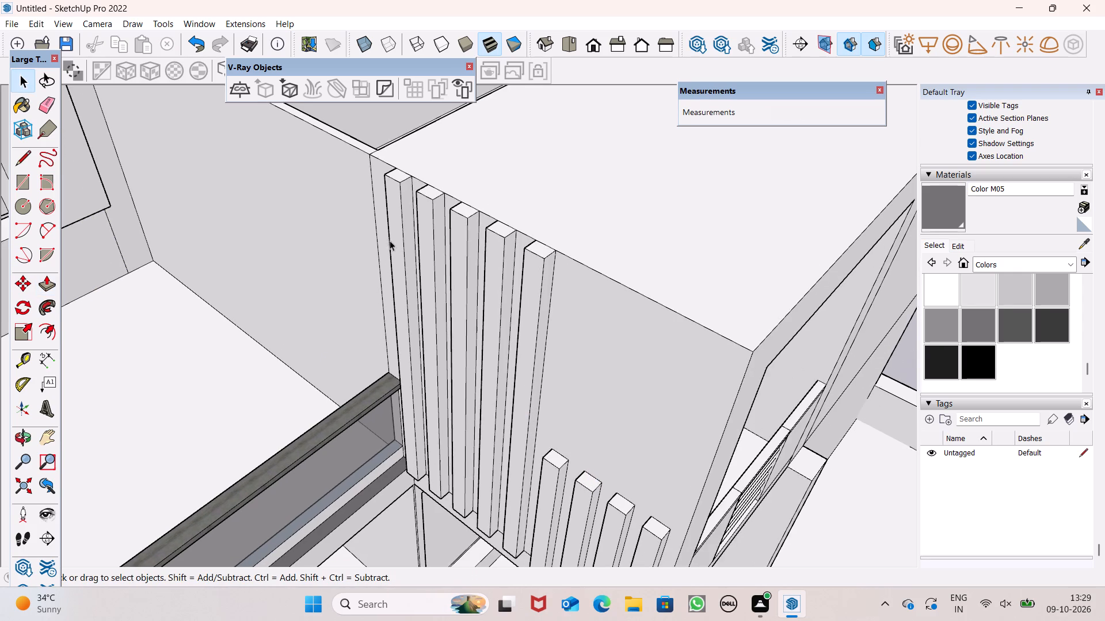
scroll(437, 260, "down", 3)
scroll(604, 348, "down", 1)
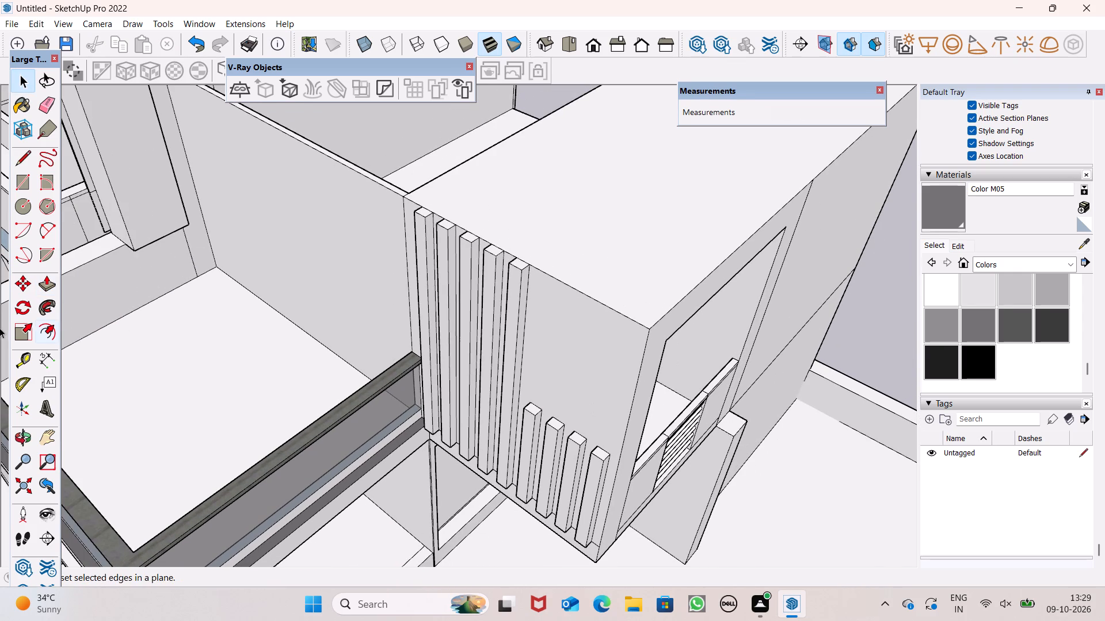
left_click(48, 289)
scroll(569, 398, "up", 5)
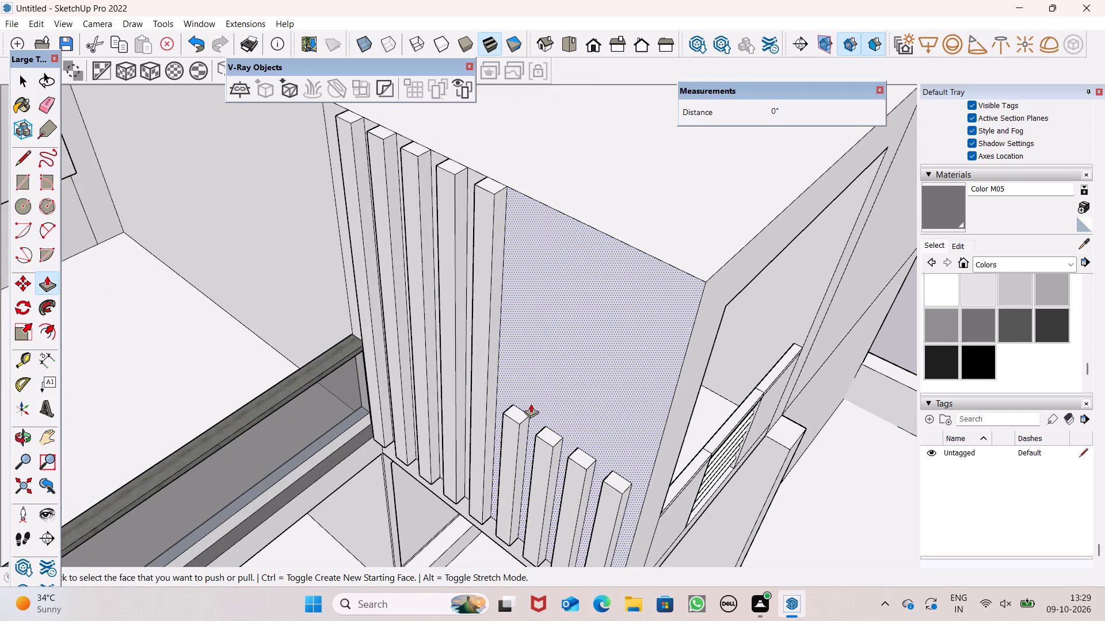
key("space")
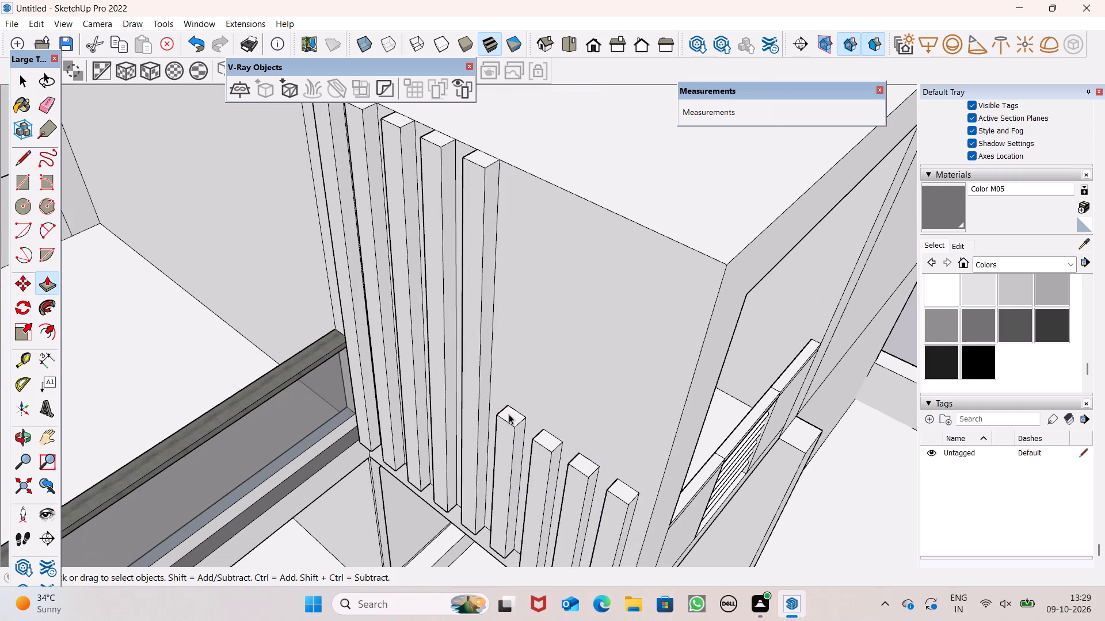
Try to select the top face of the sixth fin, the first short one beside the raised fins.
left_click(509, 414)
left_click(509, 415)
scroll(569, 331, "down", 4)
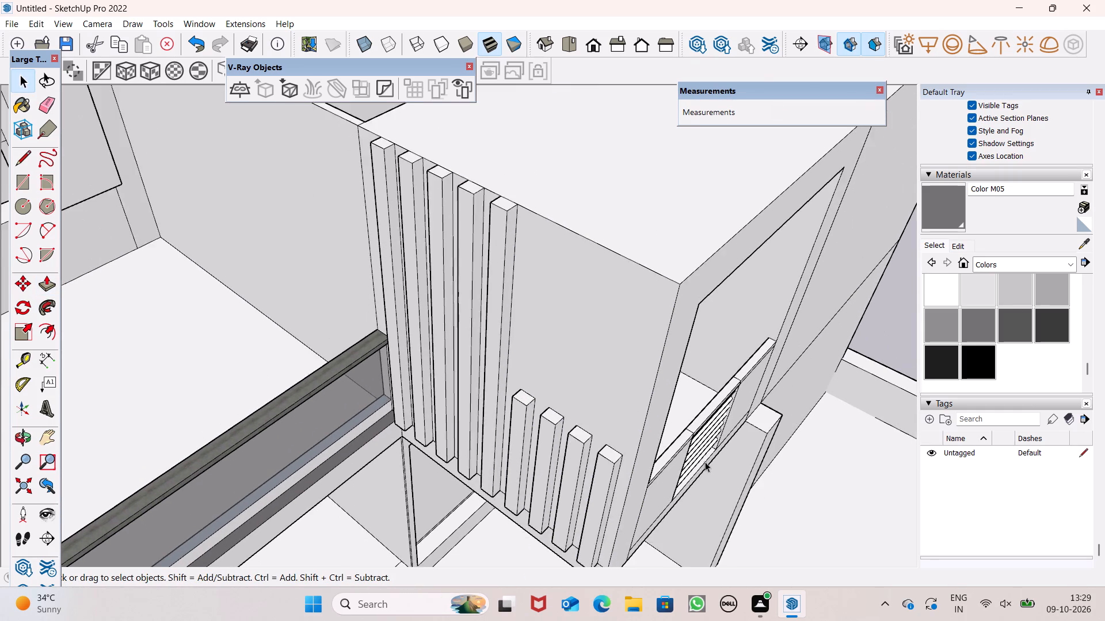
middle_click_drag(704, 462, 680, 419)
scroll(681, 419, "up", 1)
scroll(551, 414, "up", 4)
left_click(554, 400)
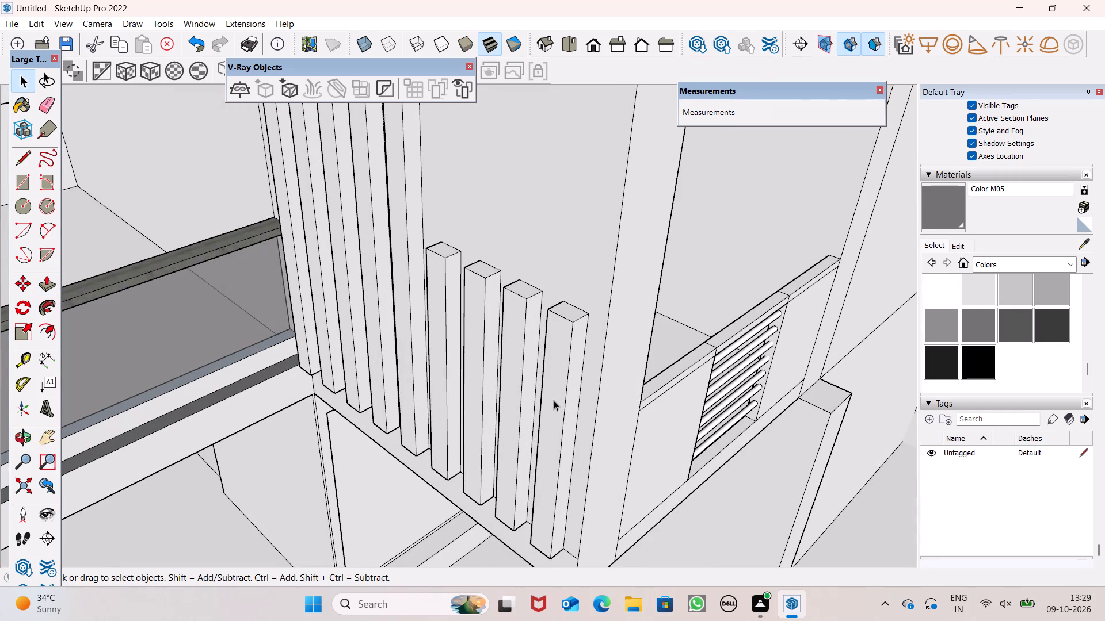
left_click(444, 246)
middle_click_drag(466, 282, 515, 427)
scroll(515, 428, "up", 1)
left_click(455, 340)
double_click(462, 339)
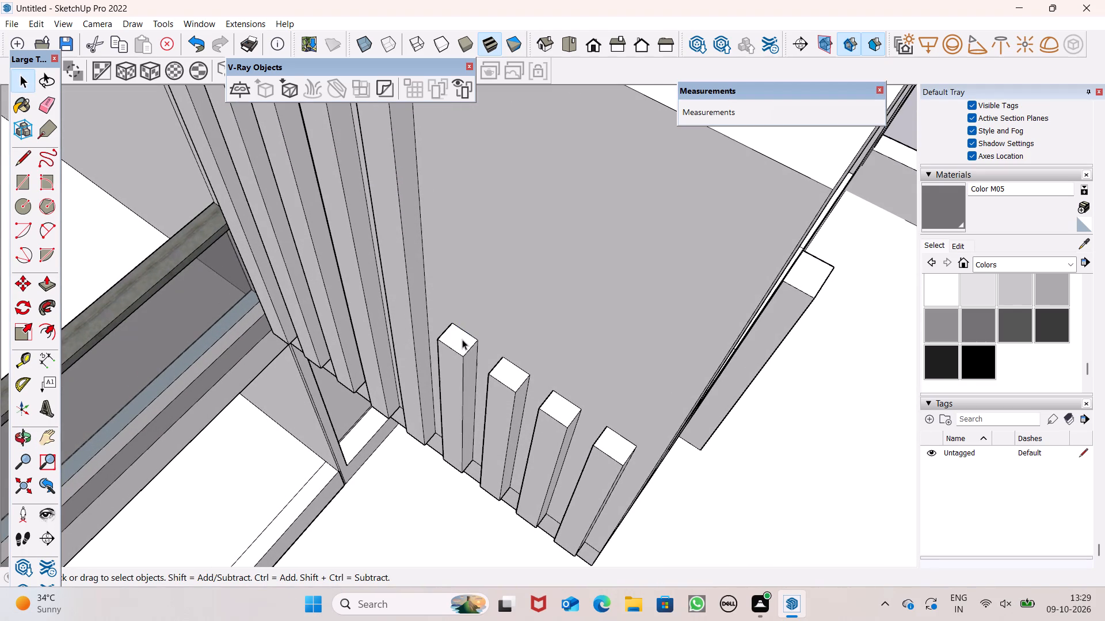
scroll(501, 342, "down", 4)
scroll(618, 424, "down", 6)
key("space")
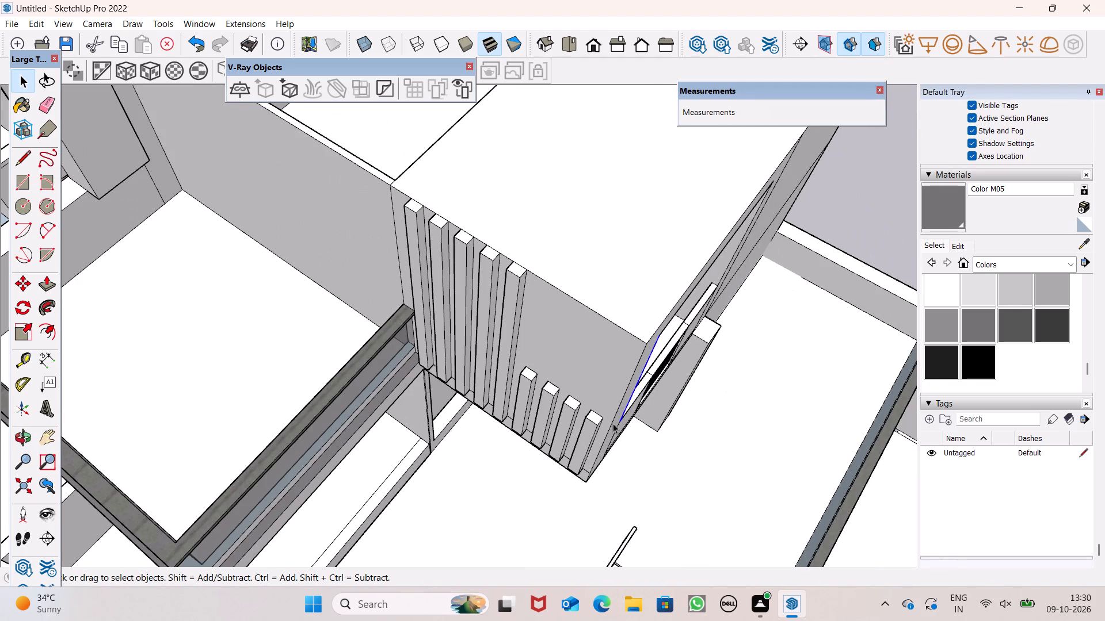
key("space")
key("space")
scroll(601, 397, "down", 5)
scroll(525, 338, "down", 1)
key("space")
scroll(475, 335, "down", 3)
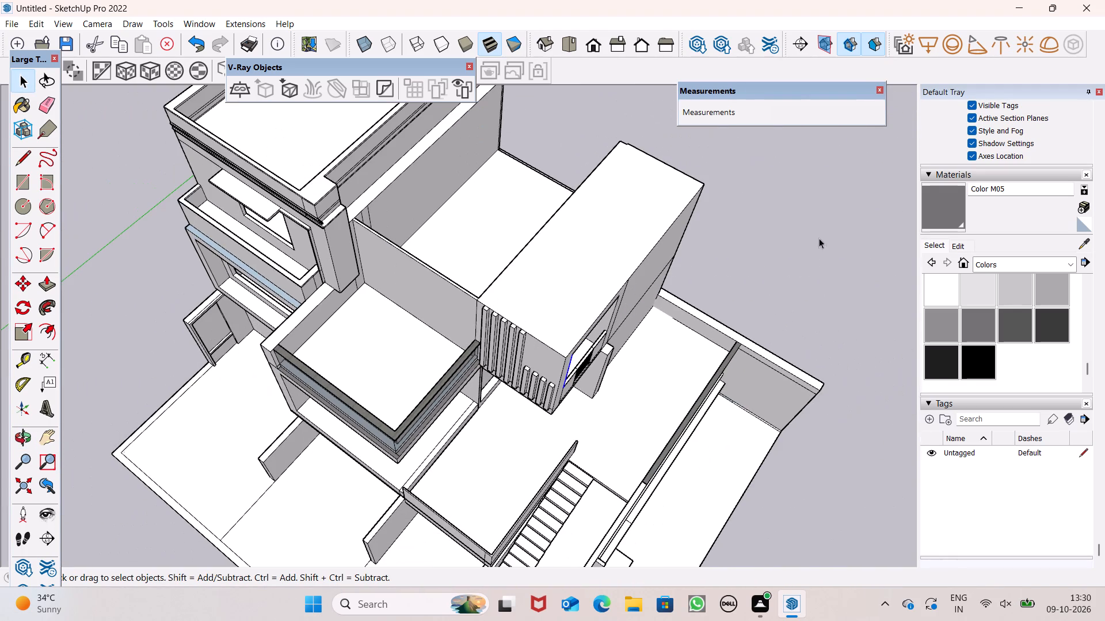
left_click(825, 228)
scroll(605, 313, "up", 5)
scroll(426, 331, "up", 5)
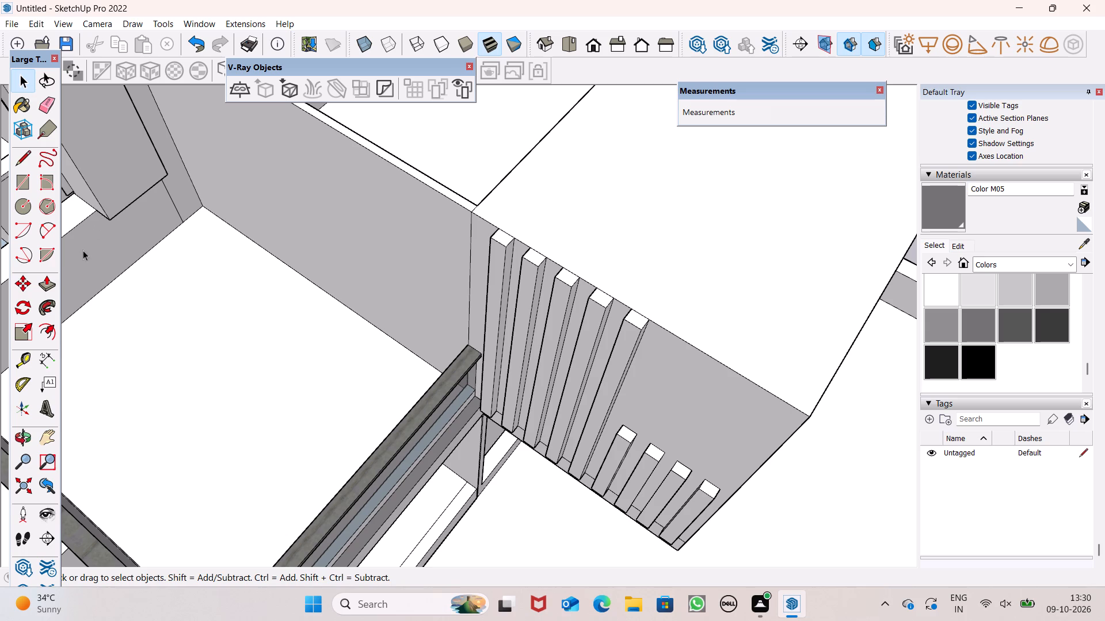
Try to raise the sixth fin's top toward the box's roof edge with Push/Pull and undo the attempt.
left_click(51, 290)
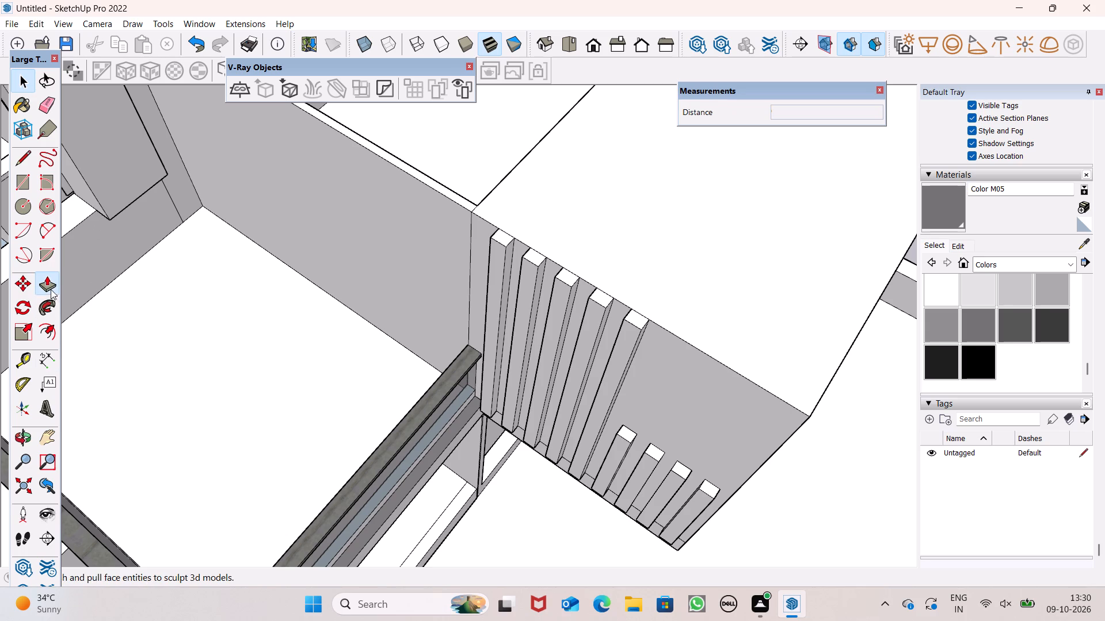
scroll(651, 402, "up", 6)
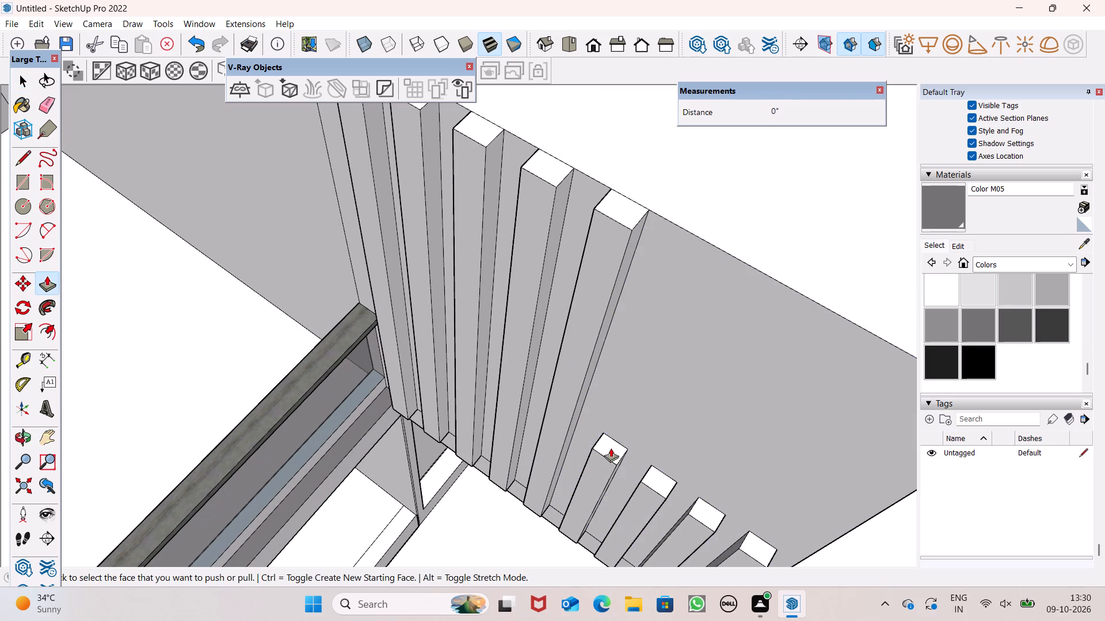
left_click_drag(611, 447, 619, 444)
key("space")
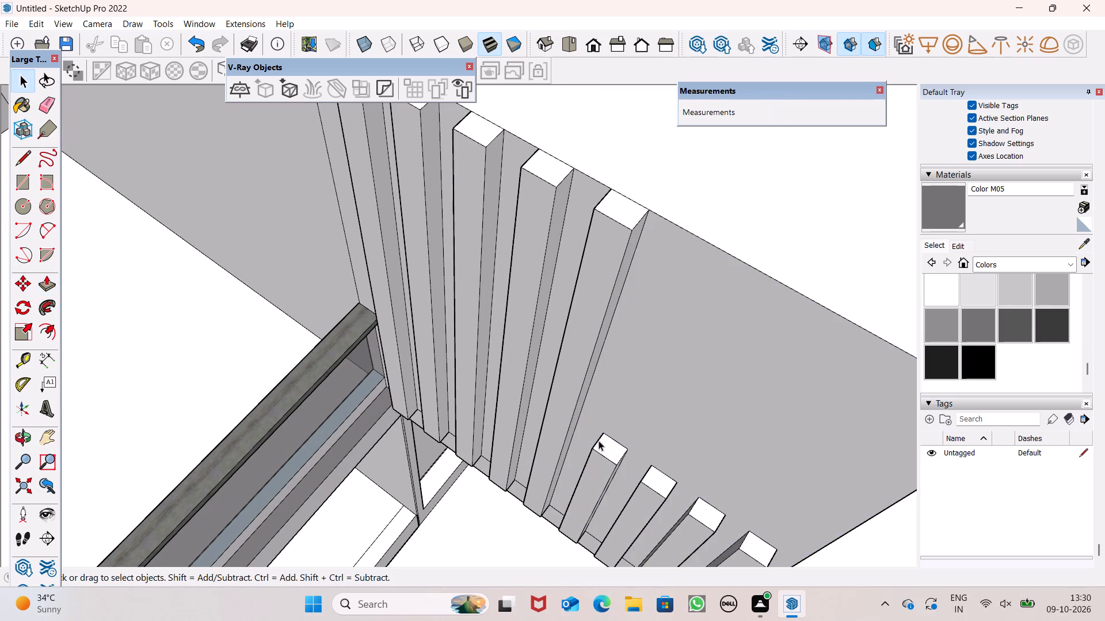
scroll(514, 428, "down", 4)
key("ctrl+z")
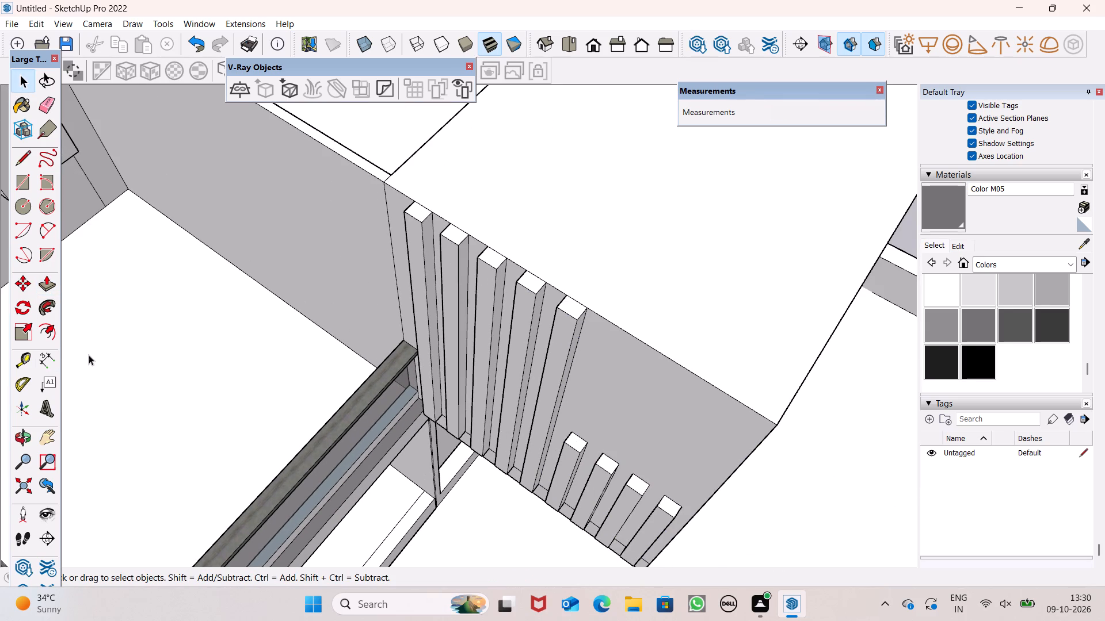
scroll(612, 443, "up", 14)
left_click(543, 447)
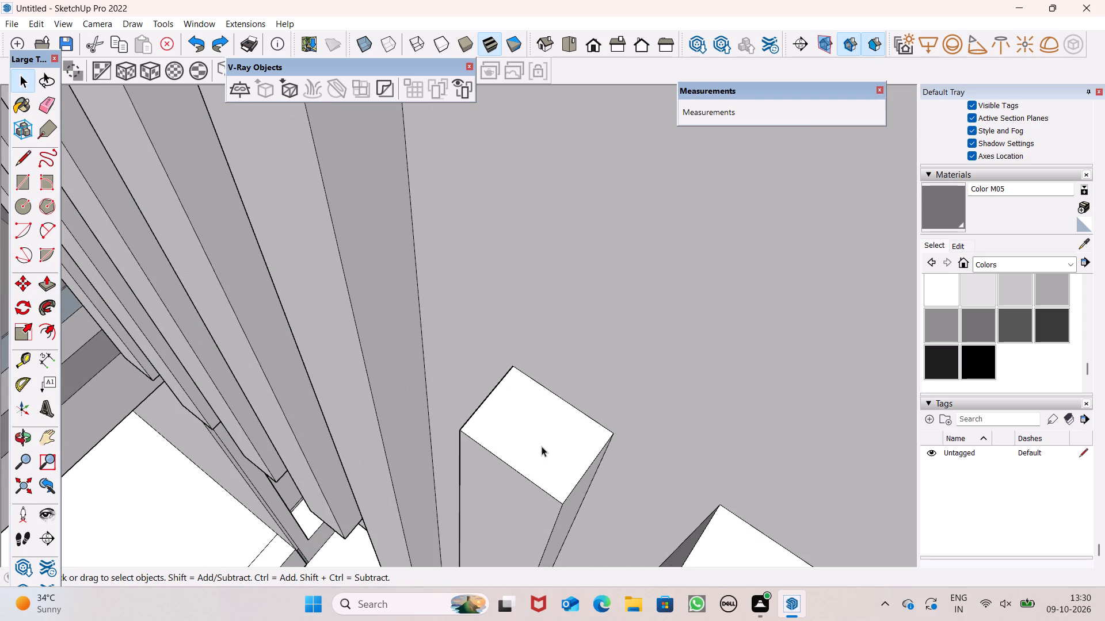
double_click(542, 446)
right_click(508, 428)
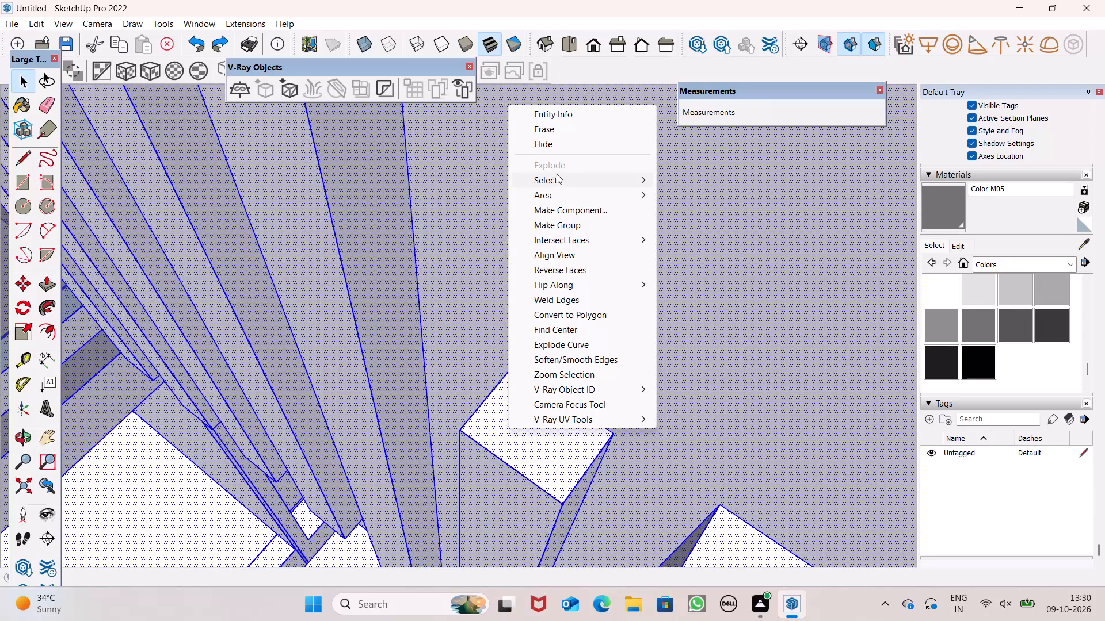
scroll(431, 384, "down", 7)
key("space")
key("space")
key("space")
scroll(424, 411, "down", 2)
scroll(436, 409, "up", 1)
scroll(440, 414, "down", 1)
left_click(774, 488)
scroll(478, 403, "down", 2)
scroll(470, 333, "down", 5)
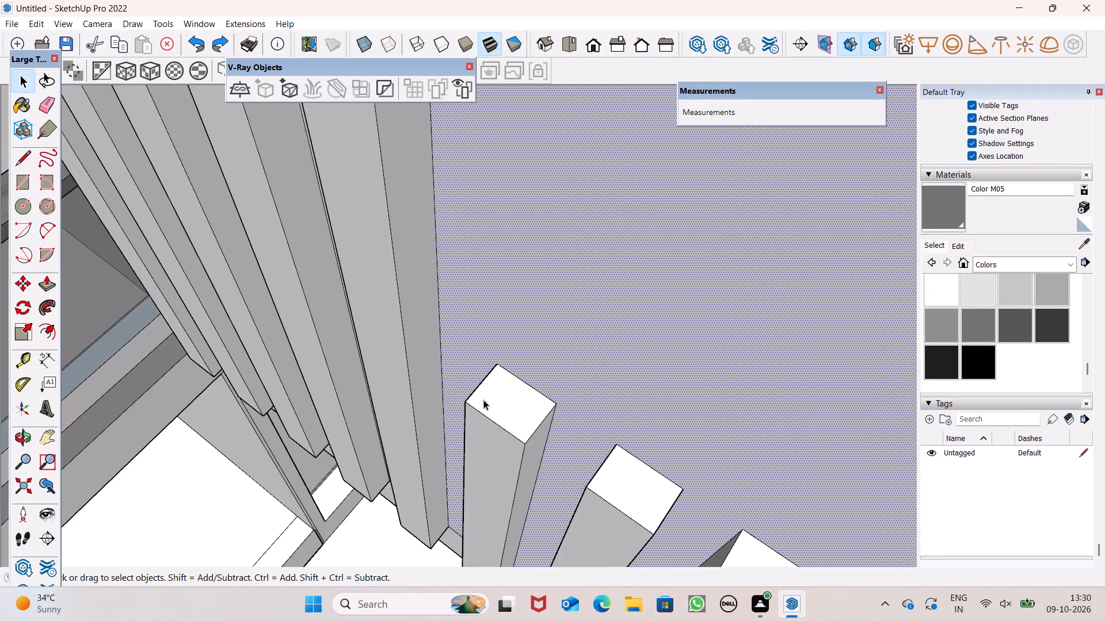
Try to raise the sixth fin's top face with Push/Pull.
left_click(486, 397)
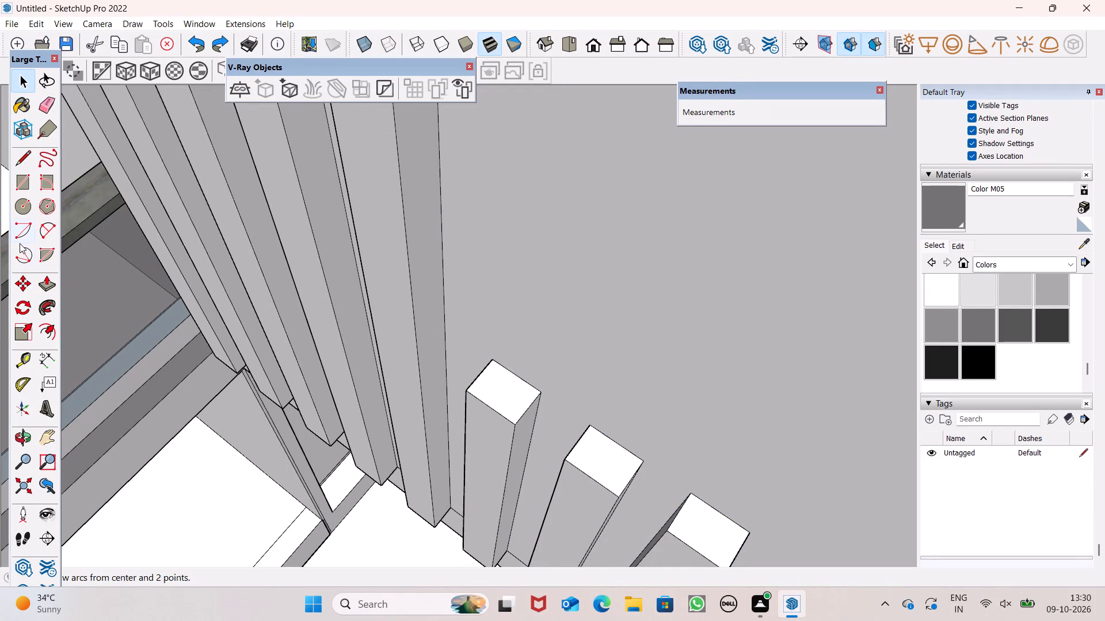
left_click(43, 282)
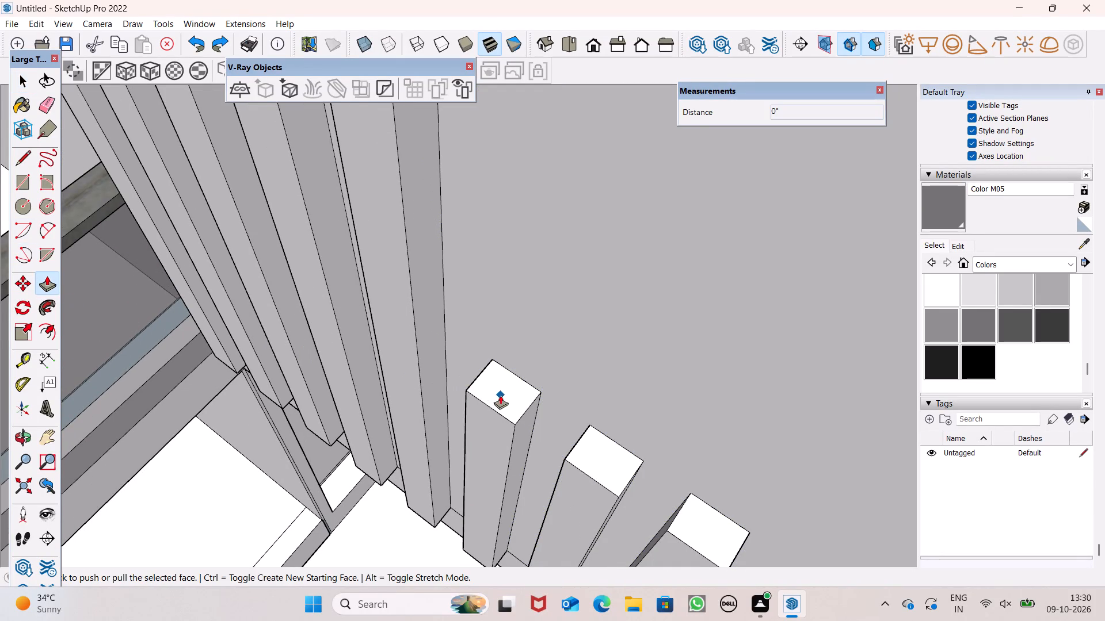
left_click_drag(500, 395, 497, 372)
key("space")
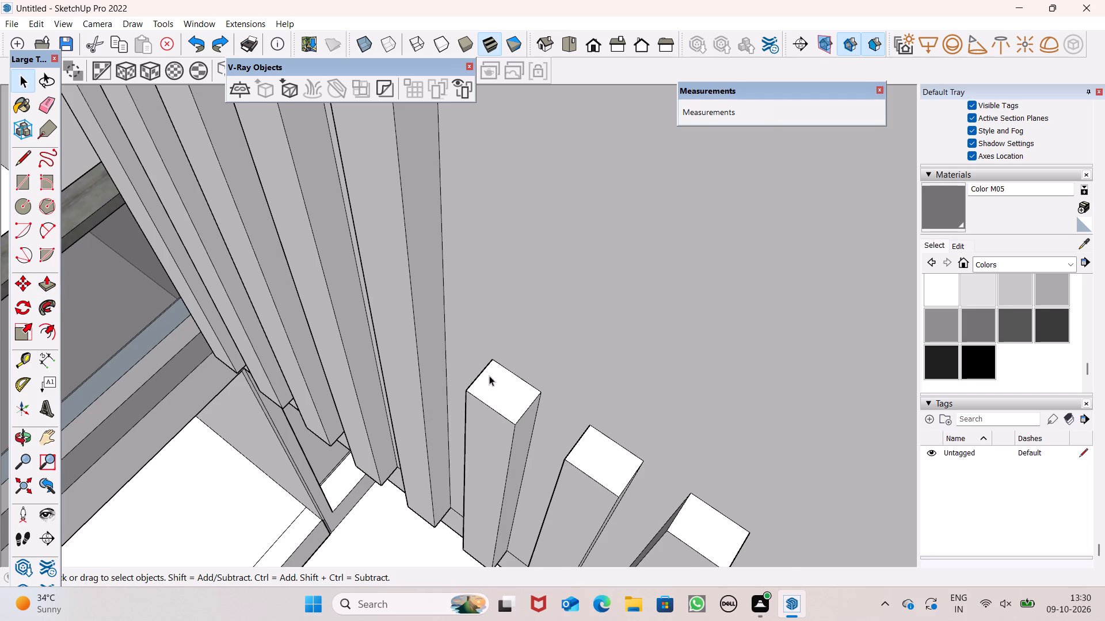
Raise the sixth fin's top about 5' 3 3/16" to the box's roof edge with Push/Pull.
scroll(486, 384, "down", 1)
left_click(497, 390)
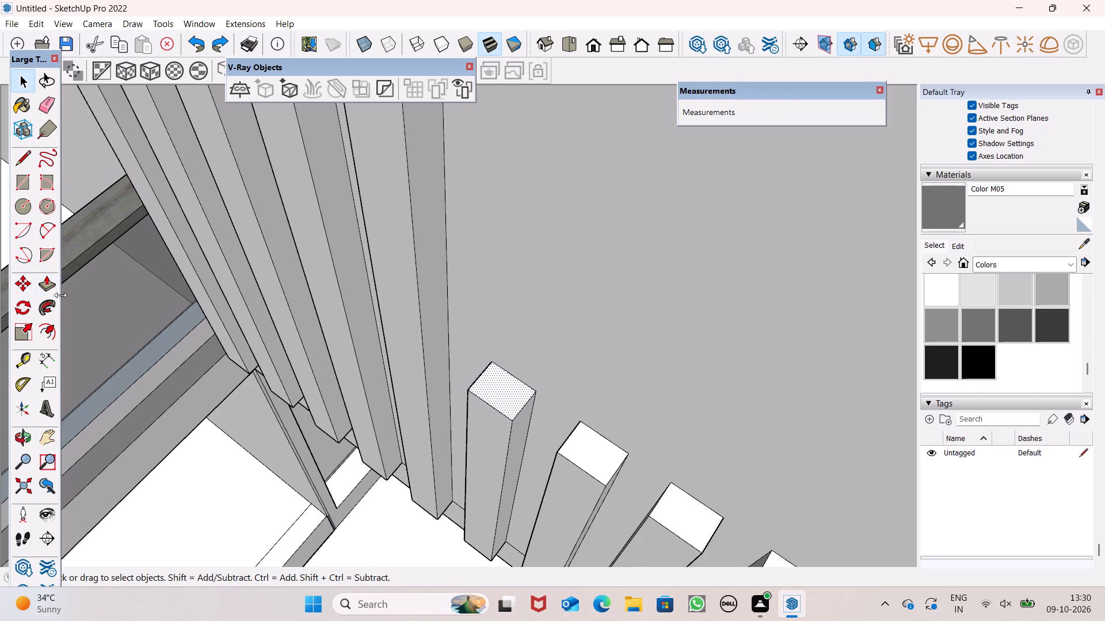
left_click(54, 290)
scroll(621, 485, "down", 1)
scroll(563, 493, "down", 5)
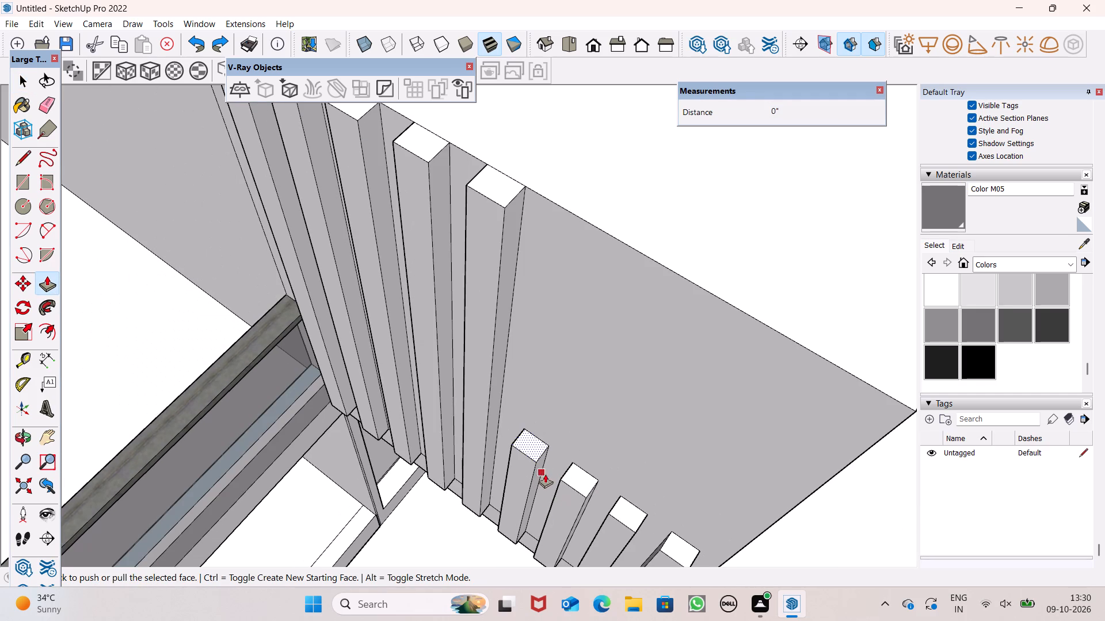
left_click_drag(533, 446, 521, 218)
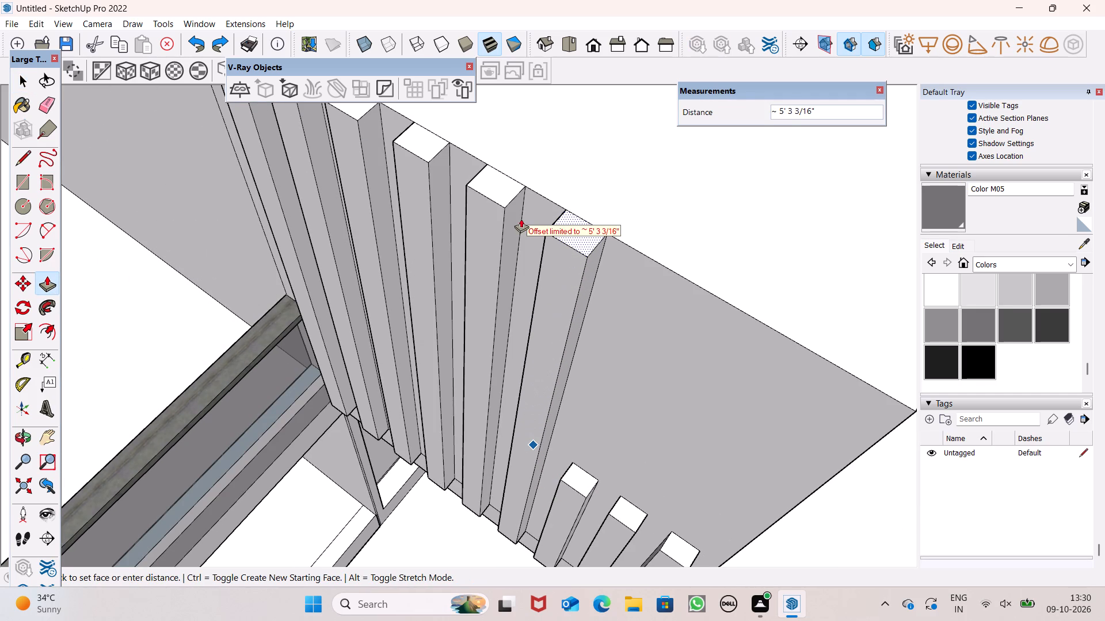
left_click_drag(521, 218, 503, 200)
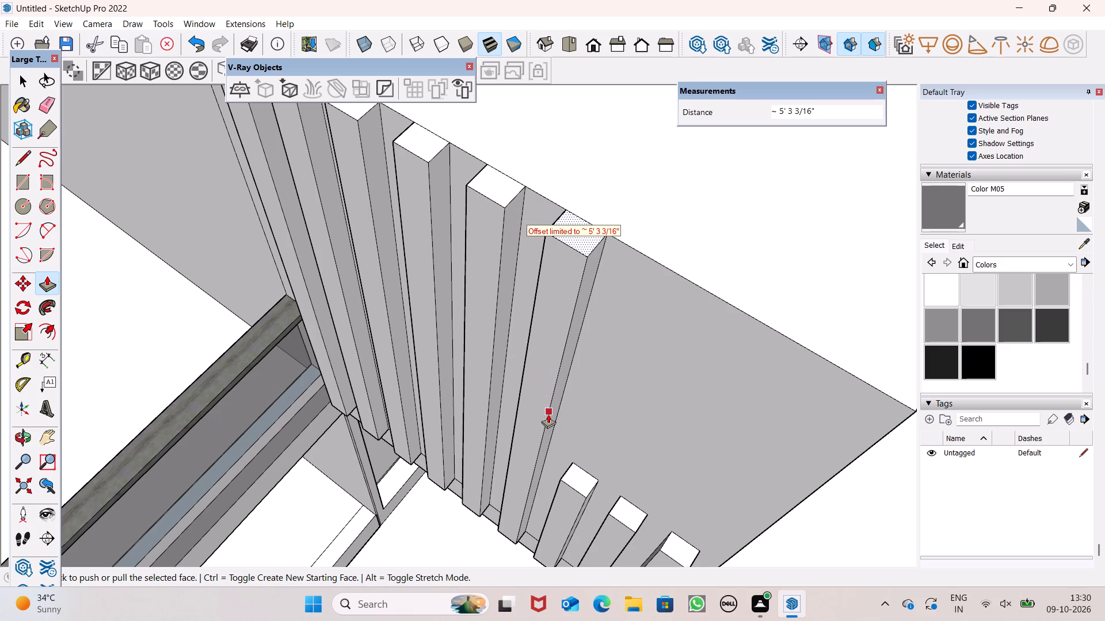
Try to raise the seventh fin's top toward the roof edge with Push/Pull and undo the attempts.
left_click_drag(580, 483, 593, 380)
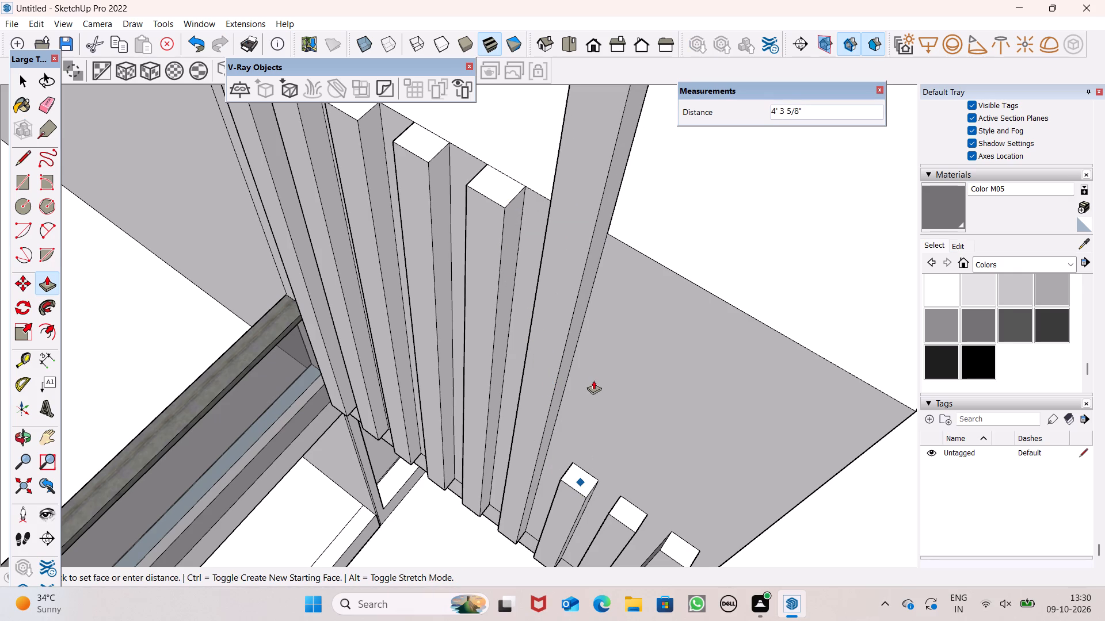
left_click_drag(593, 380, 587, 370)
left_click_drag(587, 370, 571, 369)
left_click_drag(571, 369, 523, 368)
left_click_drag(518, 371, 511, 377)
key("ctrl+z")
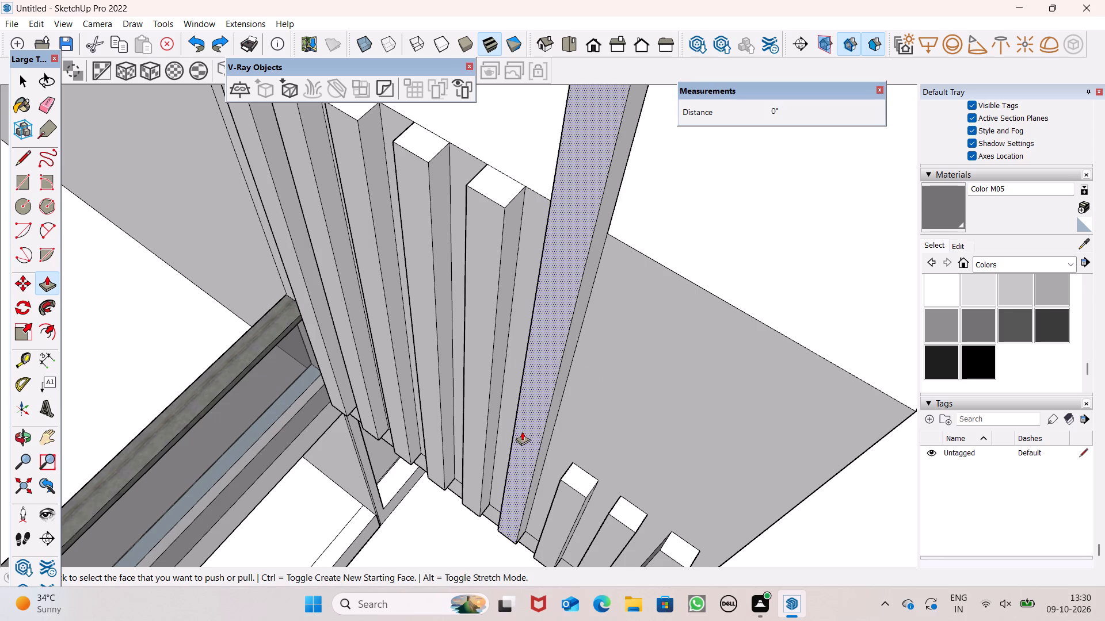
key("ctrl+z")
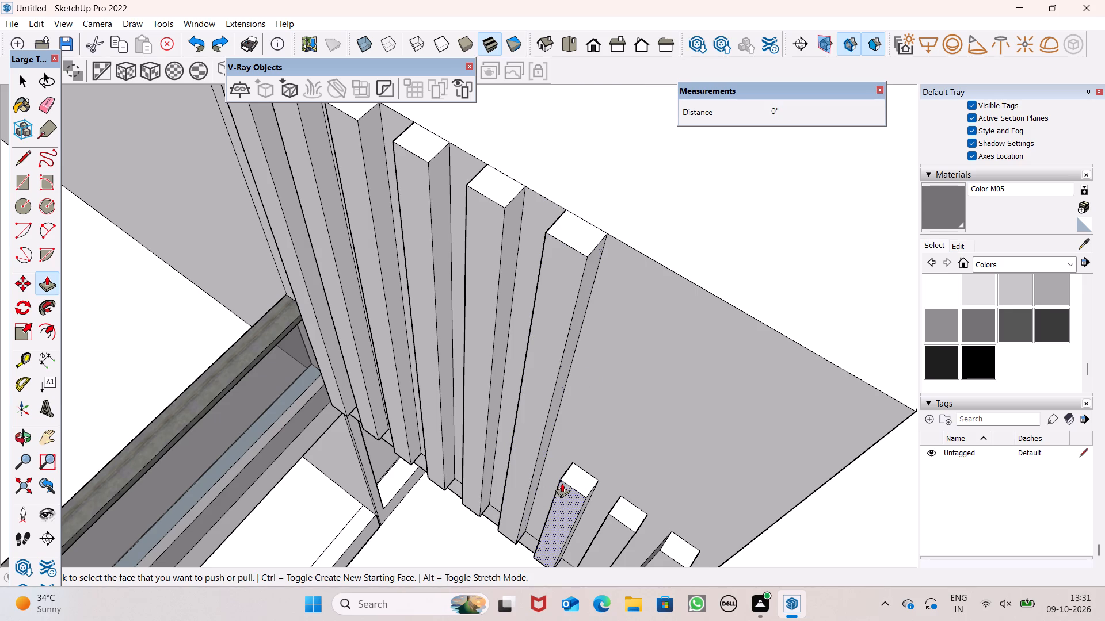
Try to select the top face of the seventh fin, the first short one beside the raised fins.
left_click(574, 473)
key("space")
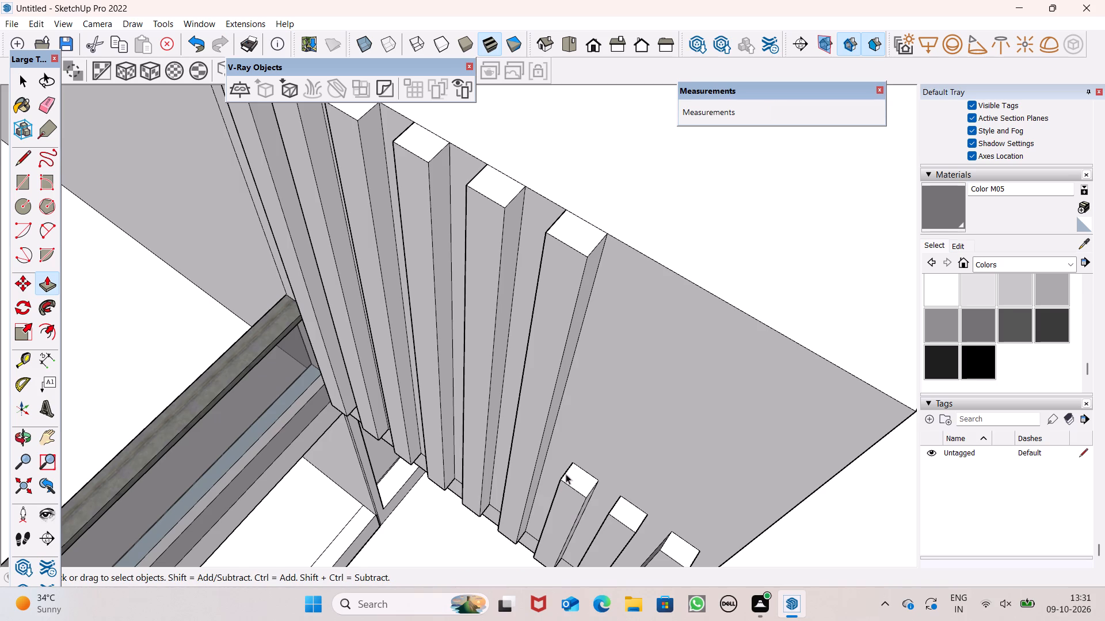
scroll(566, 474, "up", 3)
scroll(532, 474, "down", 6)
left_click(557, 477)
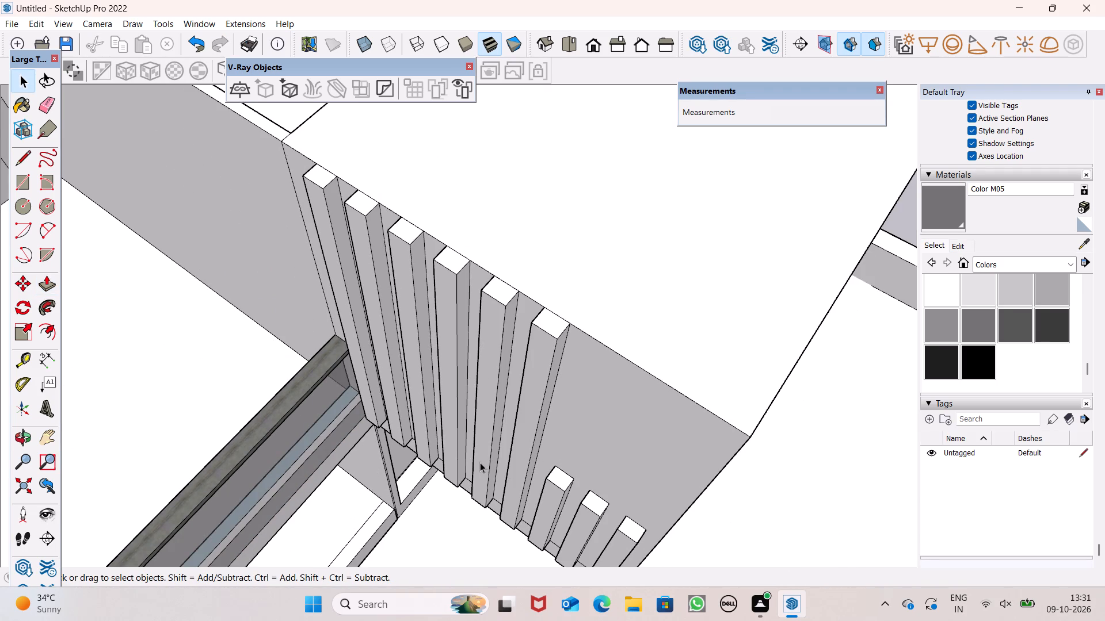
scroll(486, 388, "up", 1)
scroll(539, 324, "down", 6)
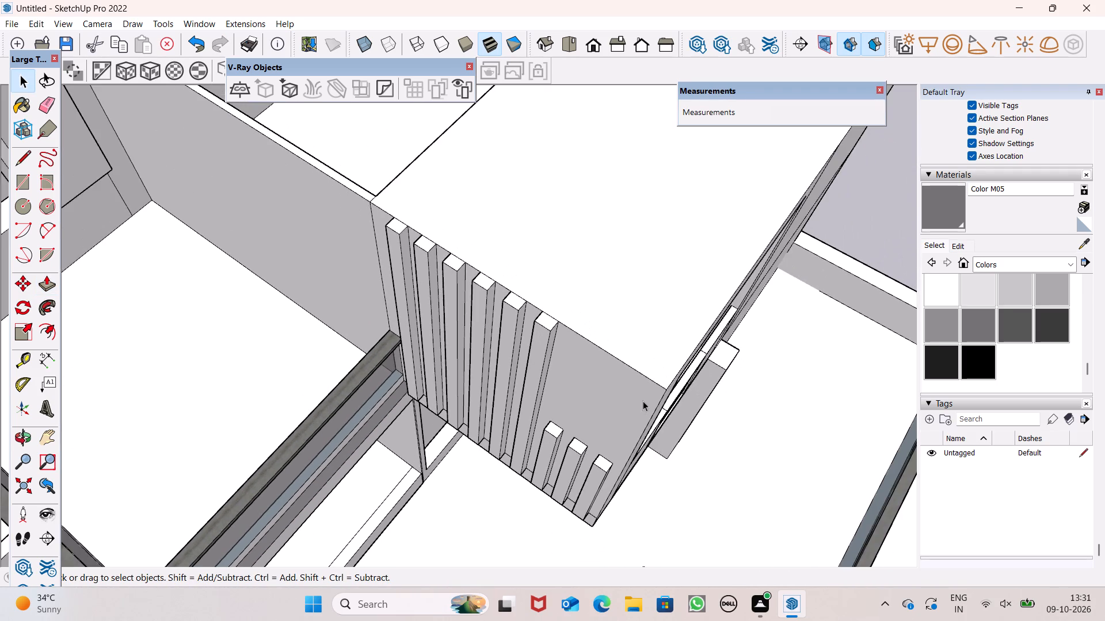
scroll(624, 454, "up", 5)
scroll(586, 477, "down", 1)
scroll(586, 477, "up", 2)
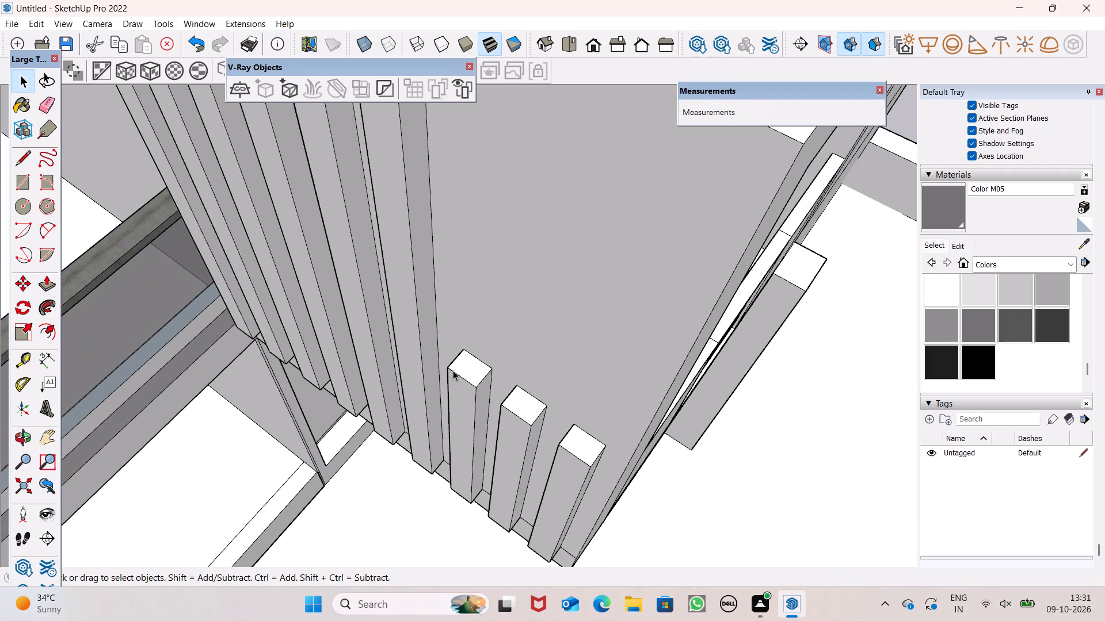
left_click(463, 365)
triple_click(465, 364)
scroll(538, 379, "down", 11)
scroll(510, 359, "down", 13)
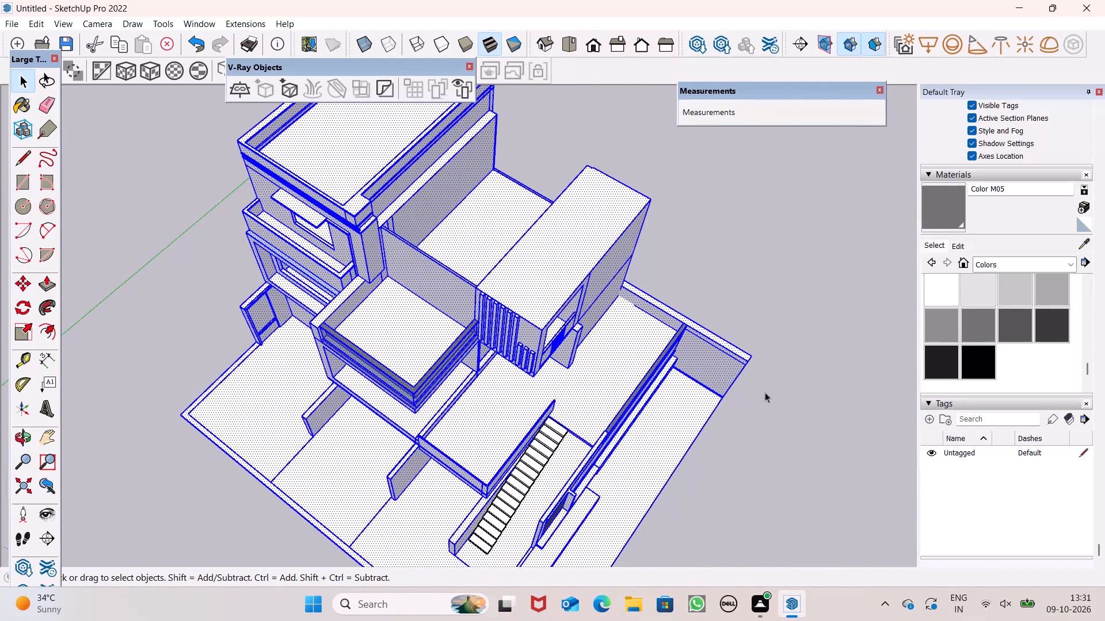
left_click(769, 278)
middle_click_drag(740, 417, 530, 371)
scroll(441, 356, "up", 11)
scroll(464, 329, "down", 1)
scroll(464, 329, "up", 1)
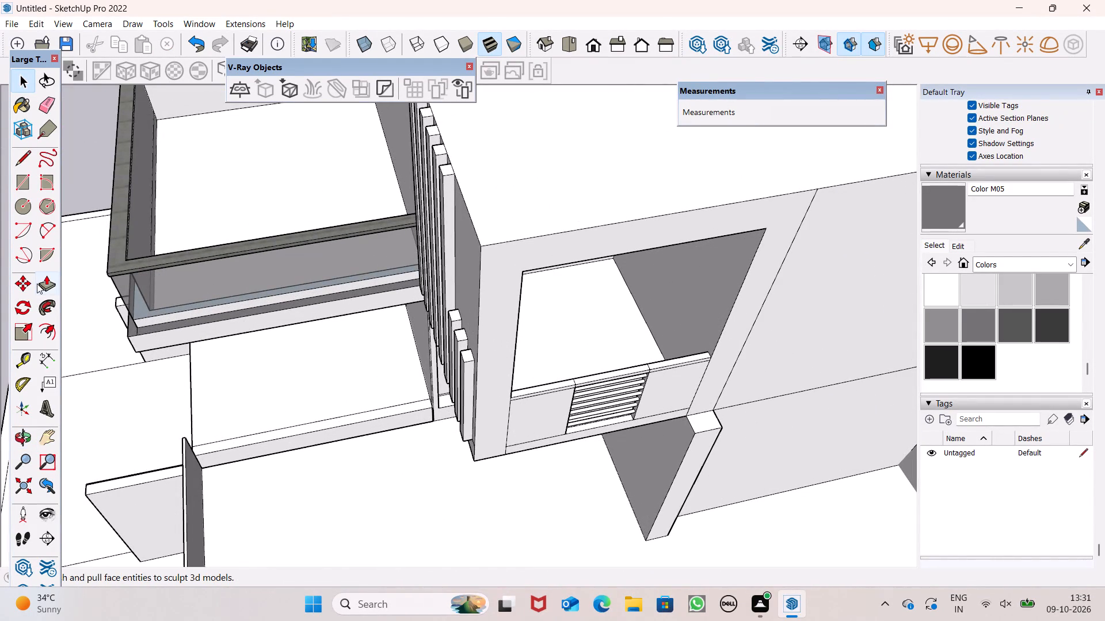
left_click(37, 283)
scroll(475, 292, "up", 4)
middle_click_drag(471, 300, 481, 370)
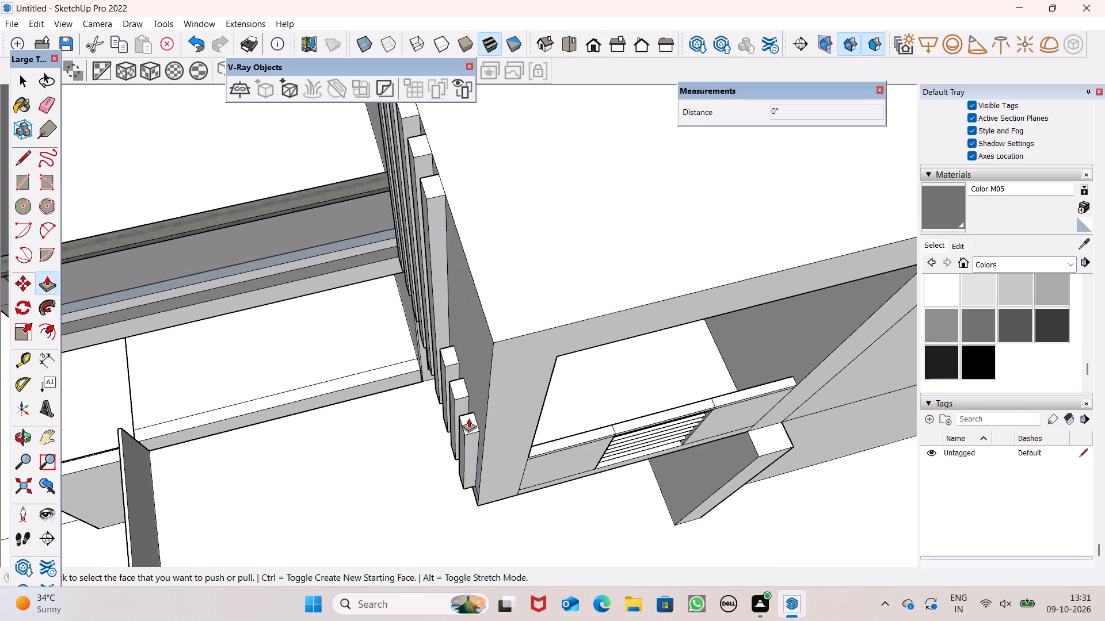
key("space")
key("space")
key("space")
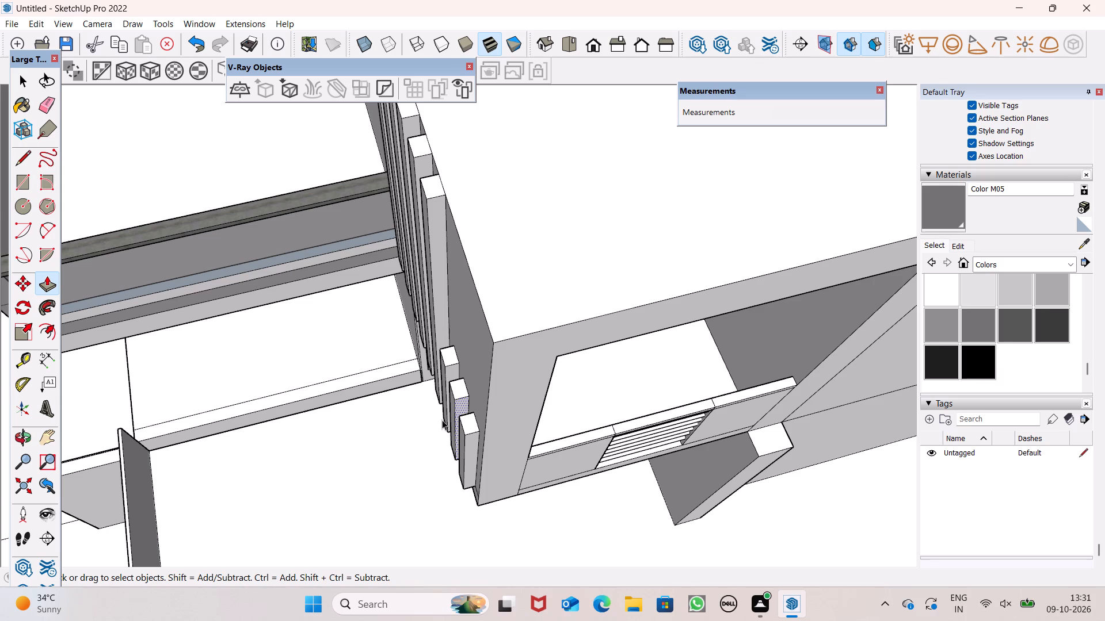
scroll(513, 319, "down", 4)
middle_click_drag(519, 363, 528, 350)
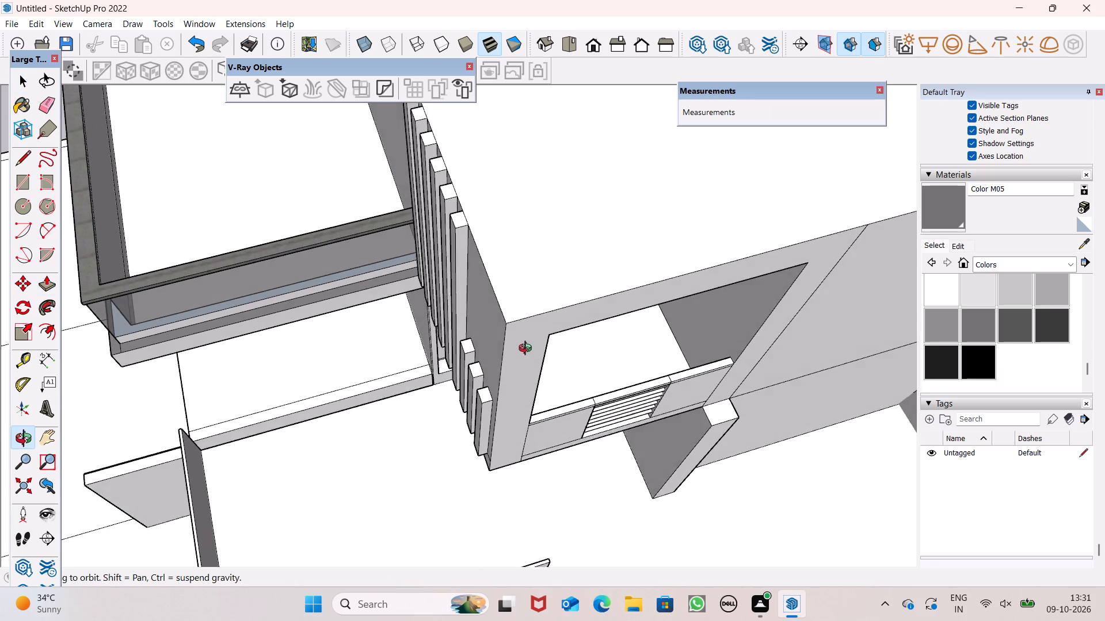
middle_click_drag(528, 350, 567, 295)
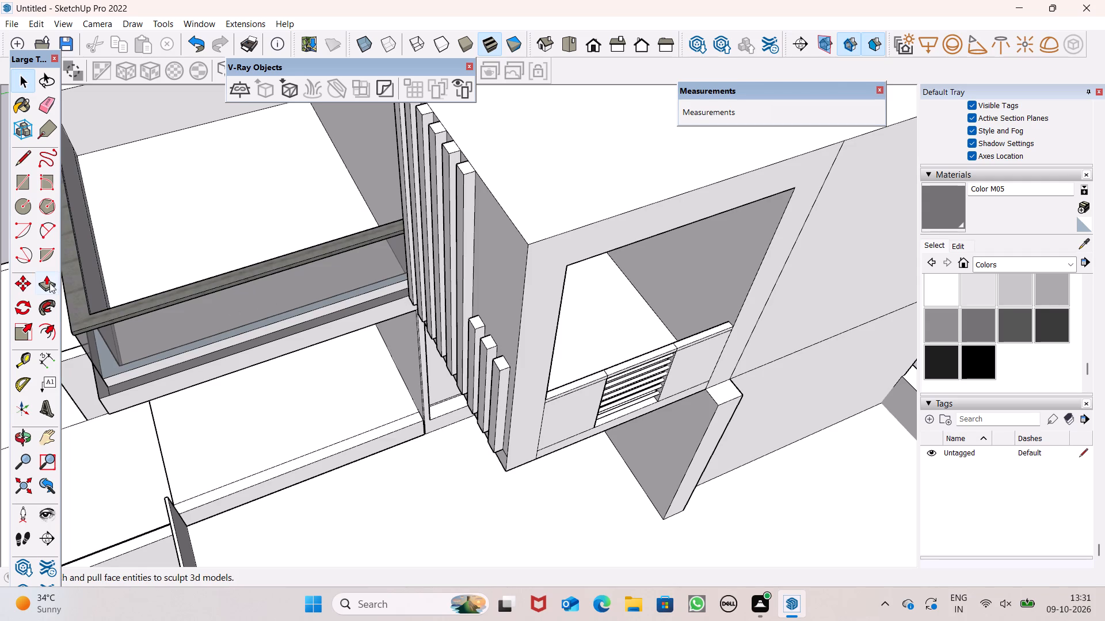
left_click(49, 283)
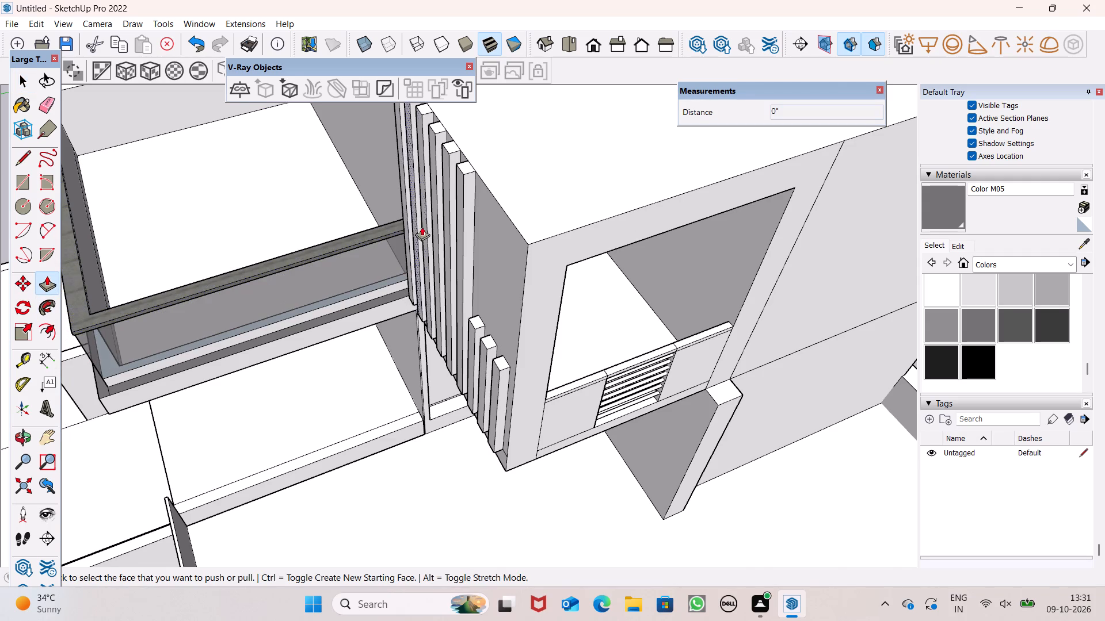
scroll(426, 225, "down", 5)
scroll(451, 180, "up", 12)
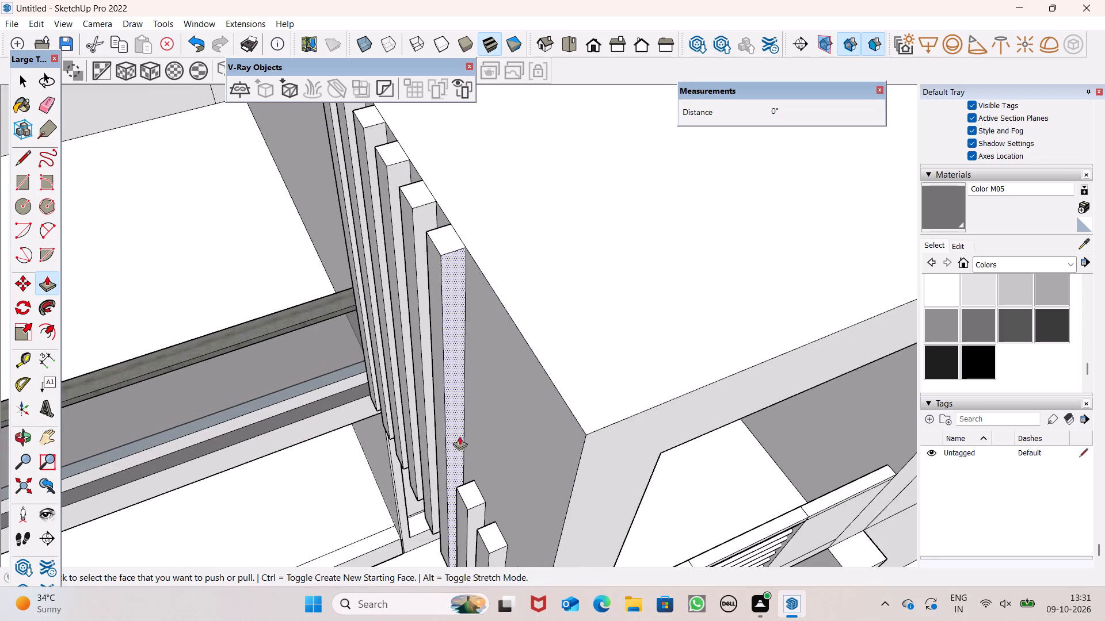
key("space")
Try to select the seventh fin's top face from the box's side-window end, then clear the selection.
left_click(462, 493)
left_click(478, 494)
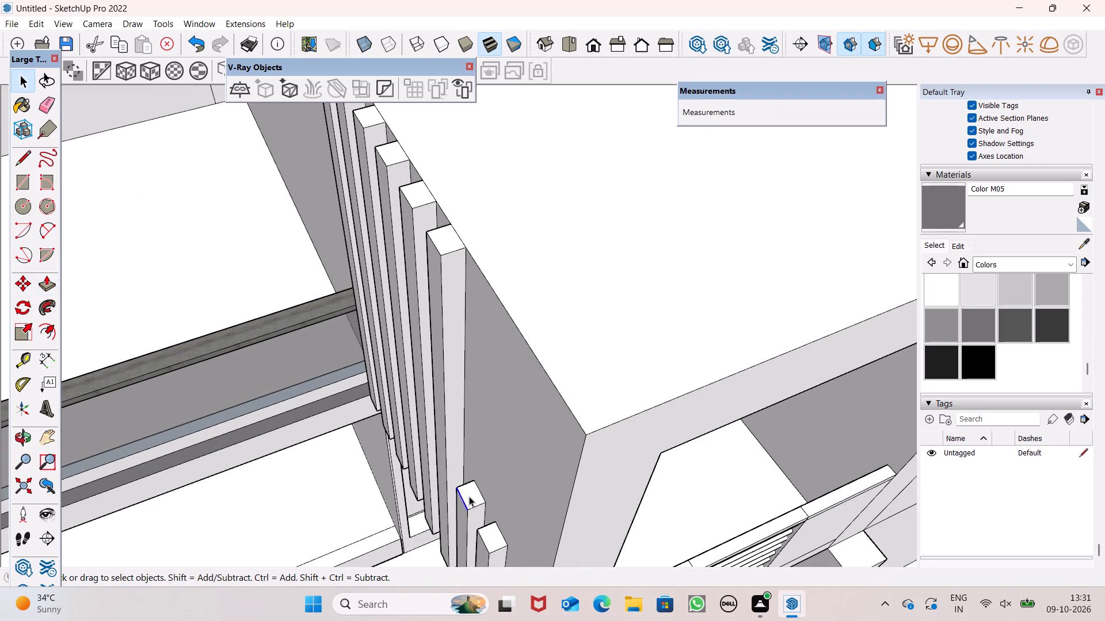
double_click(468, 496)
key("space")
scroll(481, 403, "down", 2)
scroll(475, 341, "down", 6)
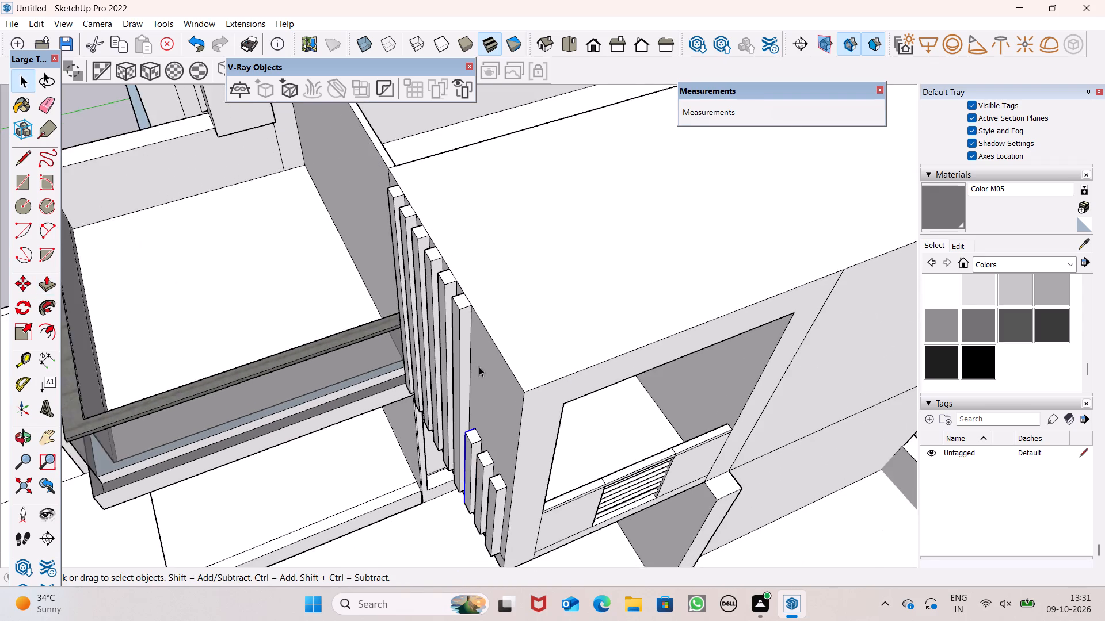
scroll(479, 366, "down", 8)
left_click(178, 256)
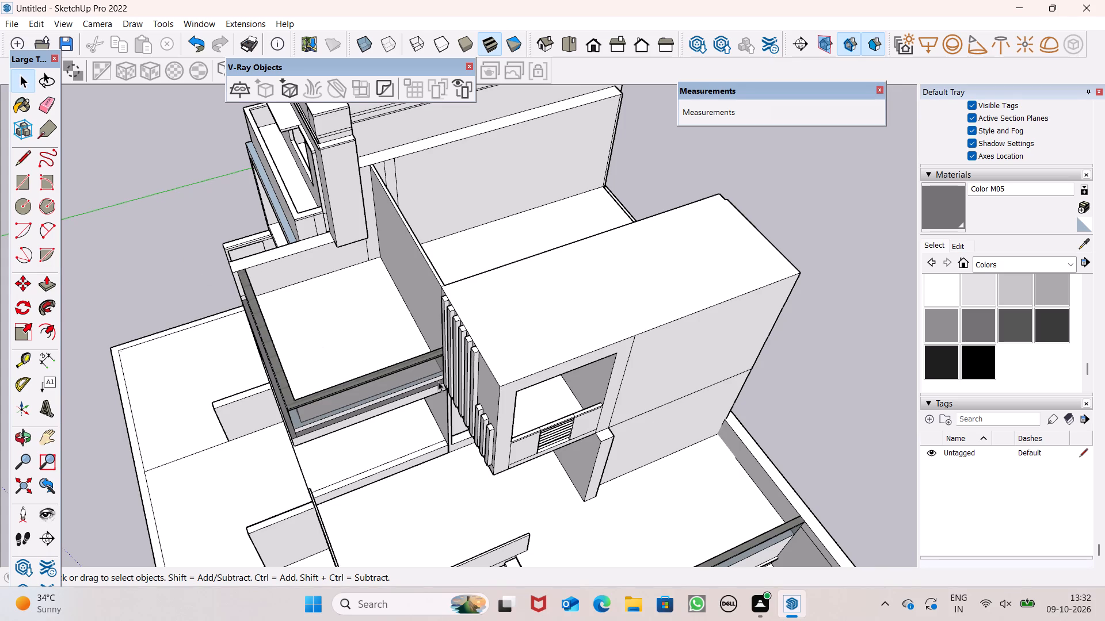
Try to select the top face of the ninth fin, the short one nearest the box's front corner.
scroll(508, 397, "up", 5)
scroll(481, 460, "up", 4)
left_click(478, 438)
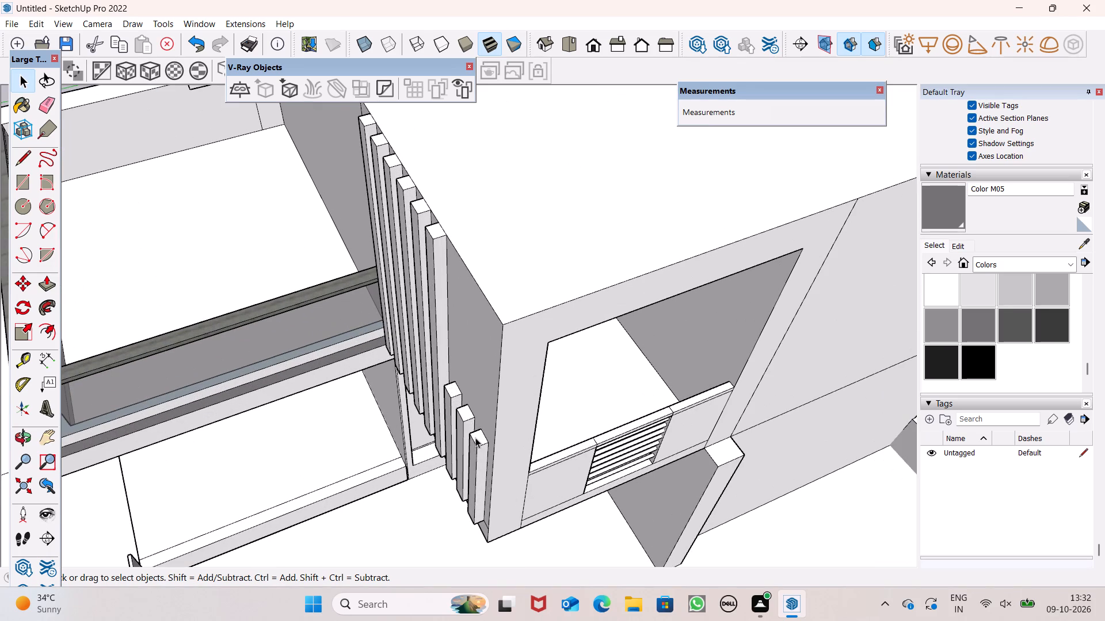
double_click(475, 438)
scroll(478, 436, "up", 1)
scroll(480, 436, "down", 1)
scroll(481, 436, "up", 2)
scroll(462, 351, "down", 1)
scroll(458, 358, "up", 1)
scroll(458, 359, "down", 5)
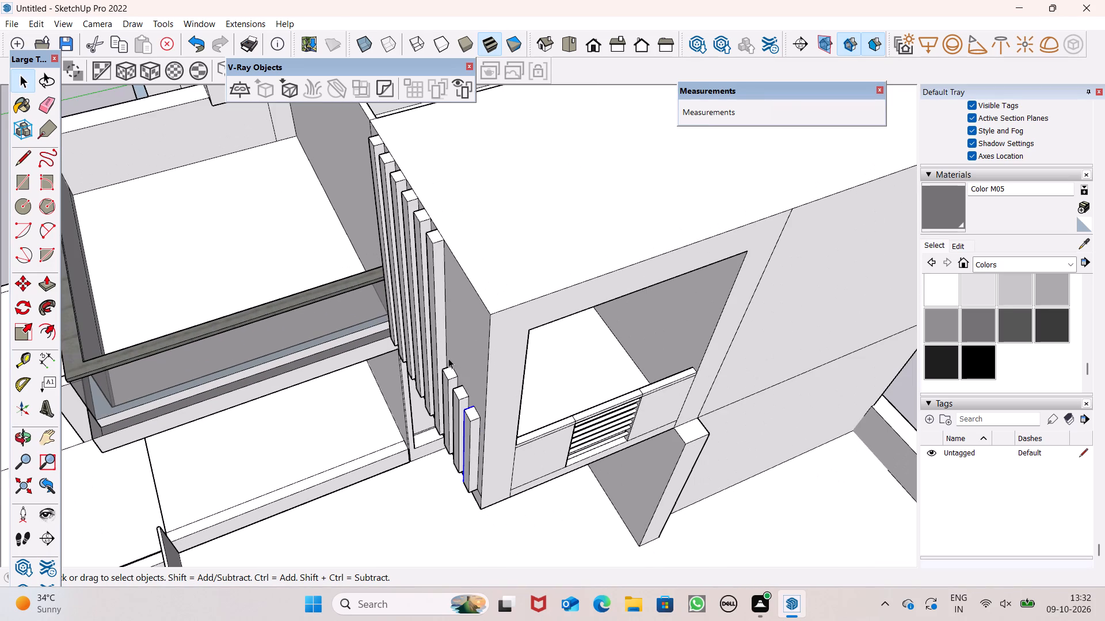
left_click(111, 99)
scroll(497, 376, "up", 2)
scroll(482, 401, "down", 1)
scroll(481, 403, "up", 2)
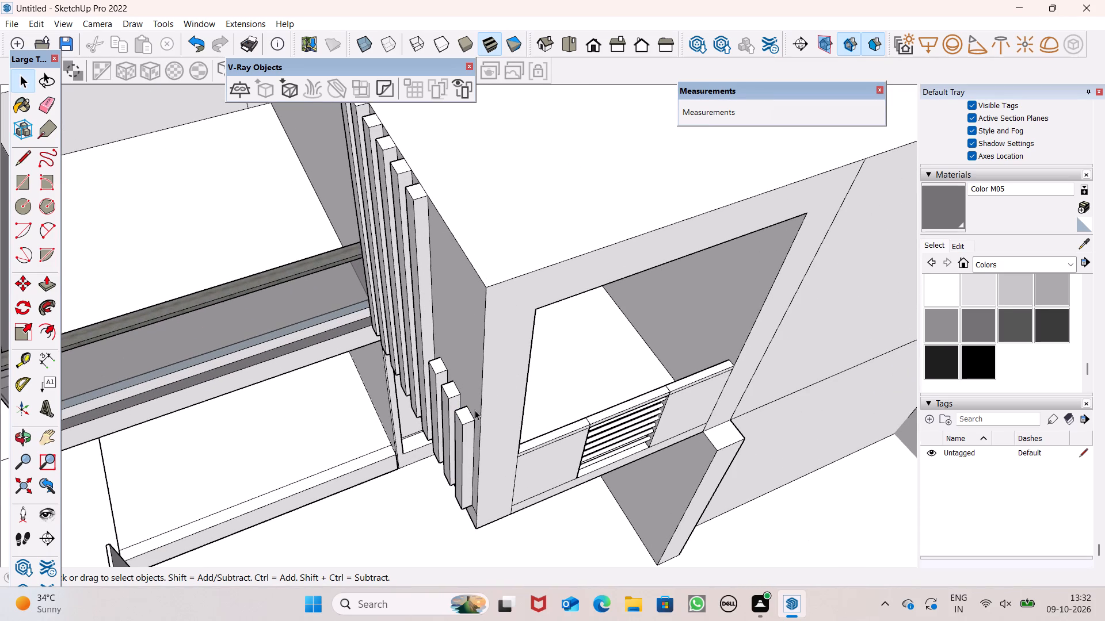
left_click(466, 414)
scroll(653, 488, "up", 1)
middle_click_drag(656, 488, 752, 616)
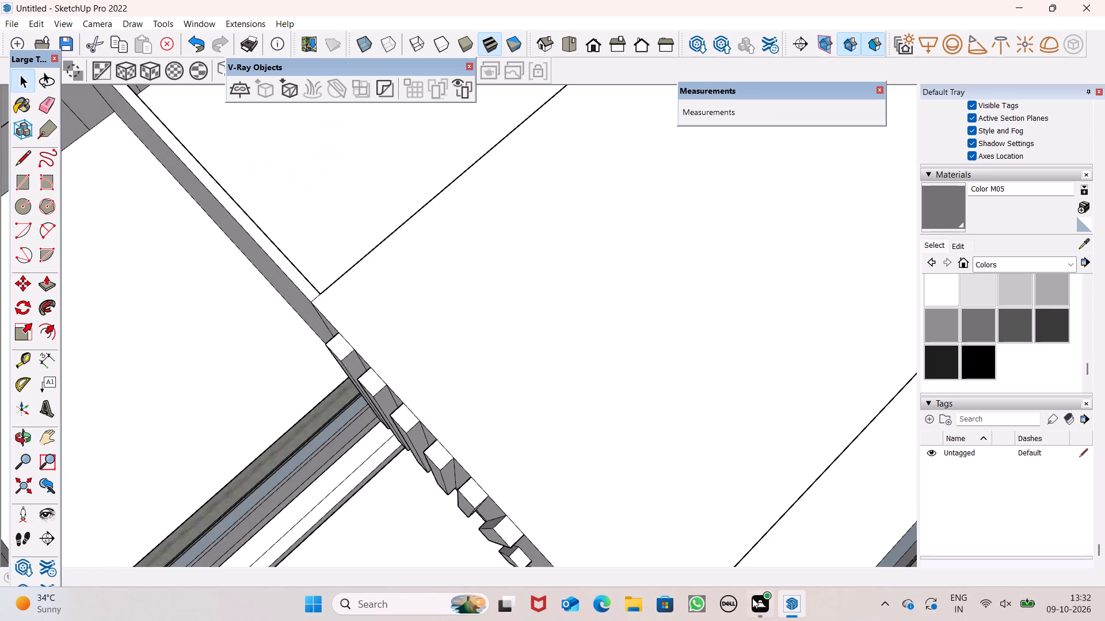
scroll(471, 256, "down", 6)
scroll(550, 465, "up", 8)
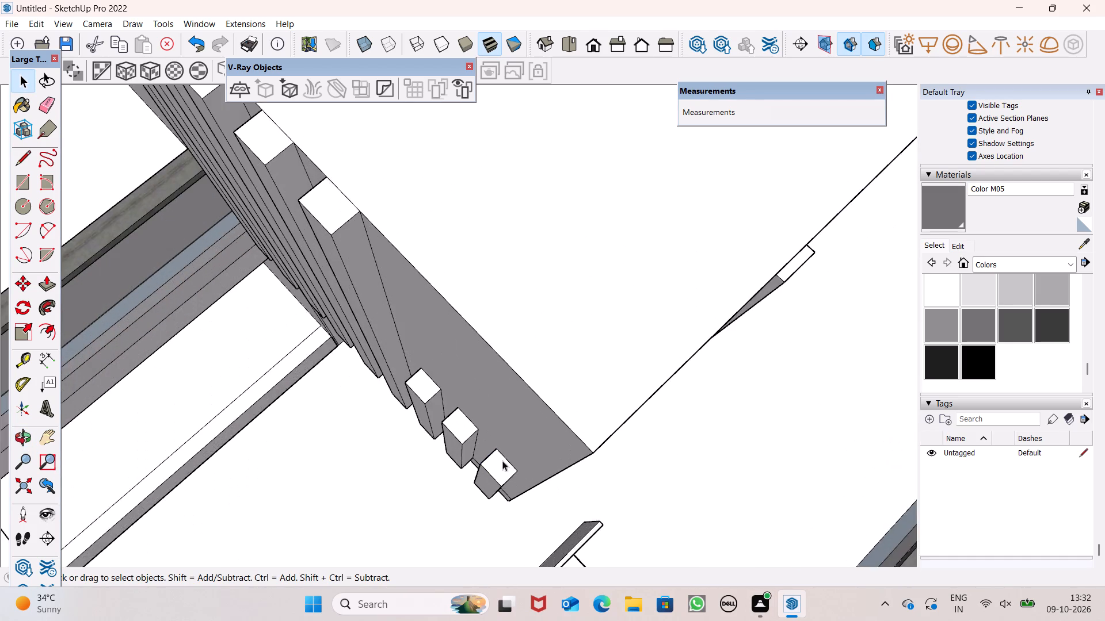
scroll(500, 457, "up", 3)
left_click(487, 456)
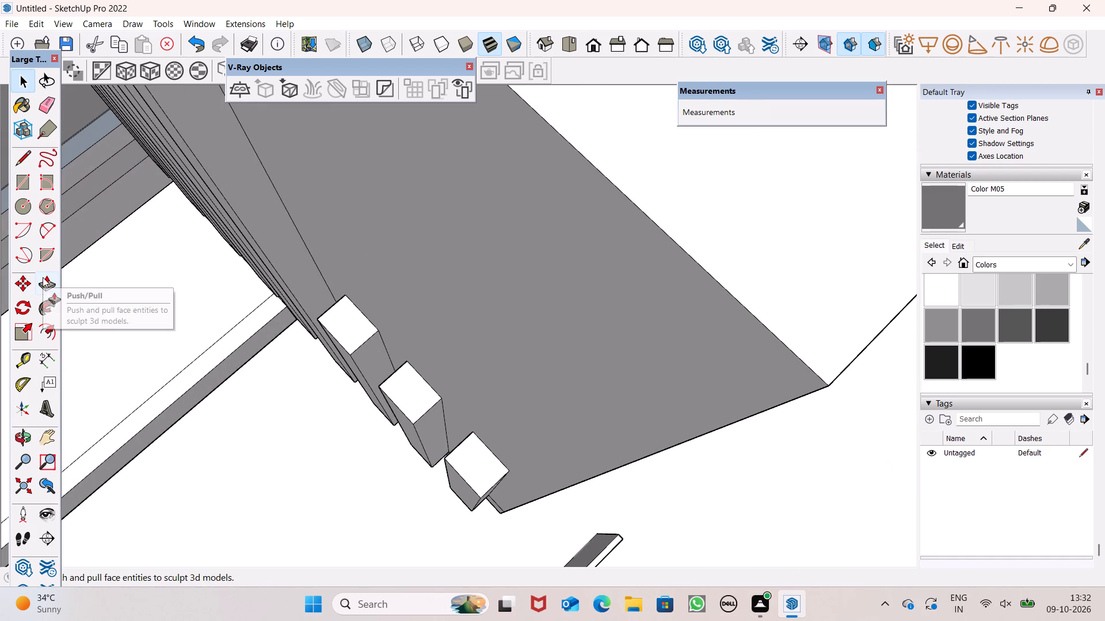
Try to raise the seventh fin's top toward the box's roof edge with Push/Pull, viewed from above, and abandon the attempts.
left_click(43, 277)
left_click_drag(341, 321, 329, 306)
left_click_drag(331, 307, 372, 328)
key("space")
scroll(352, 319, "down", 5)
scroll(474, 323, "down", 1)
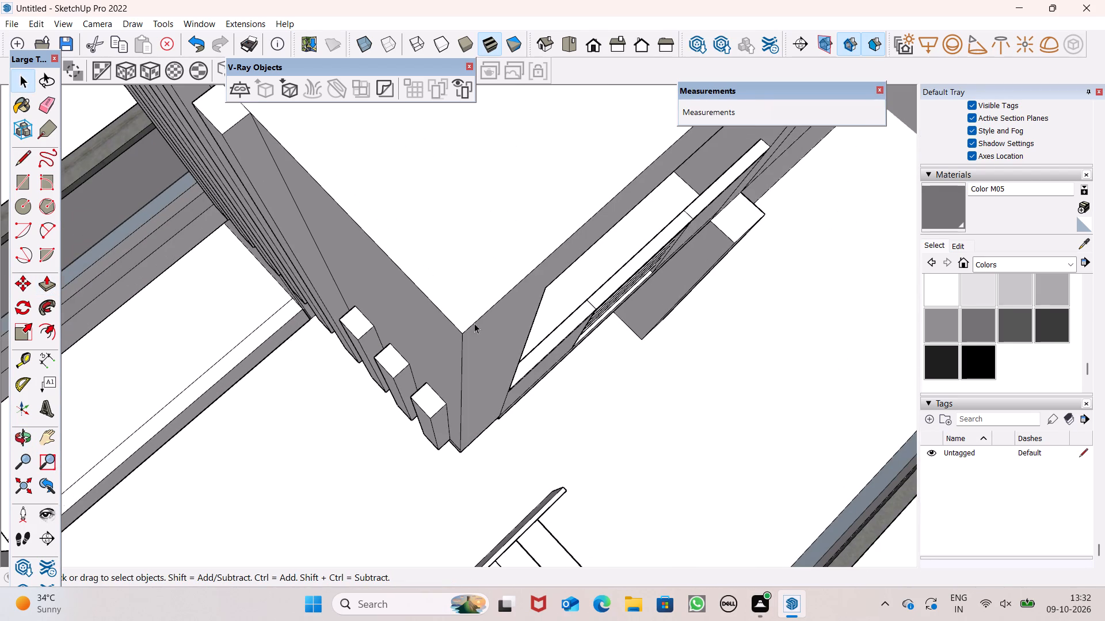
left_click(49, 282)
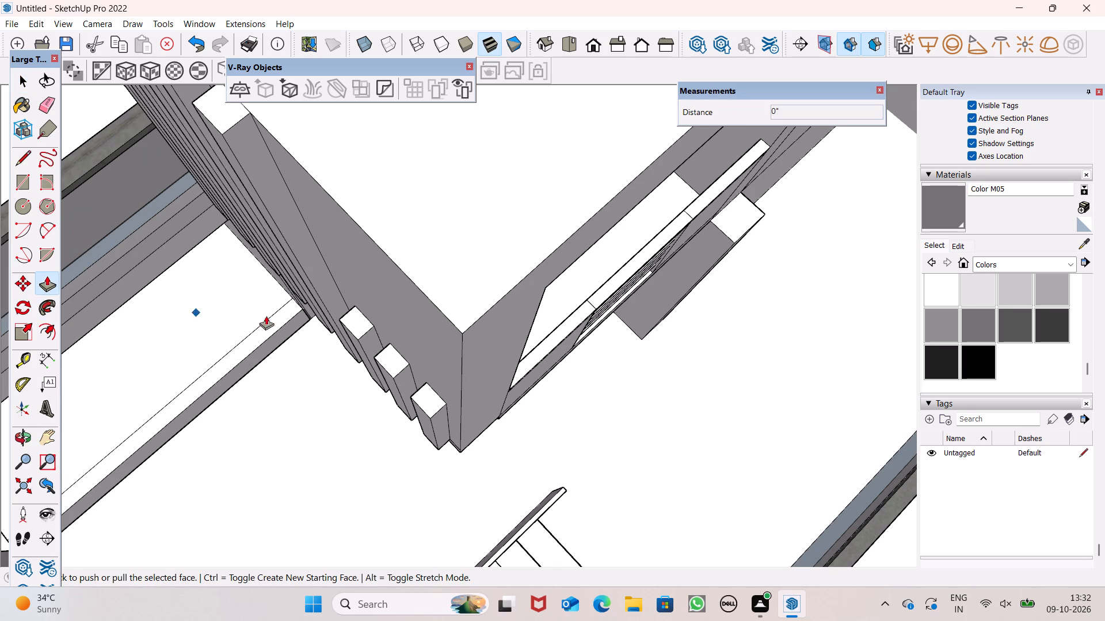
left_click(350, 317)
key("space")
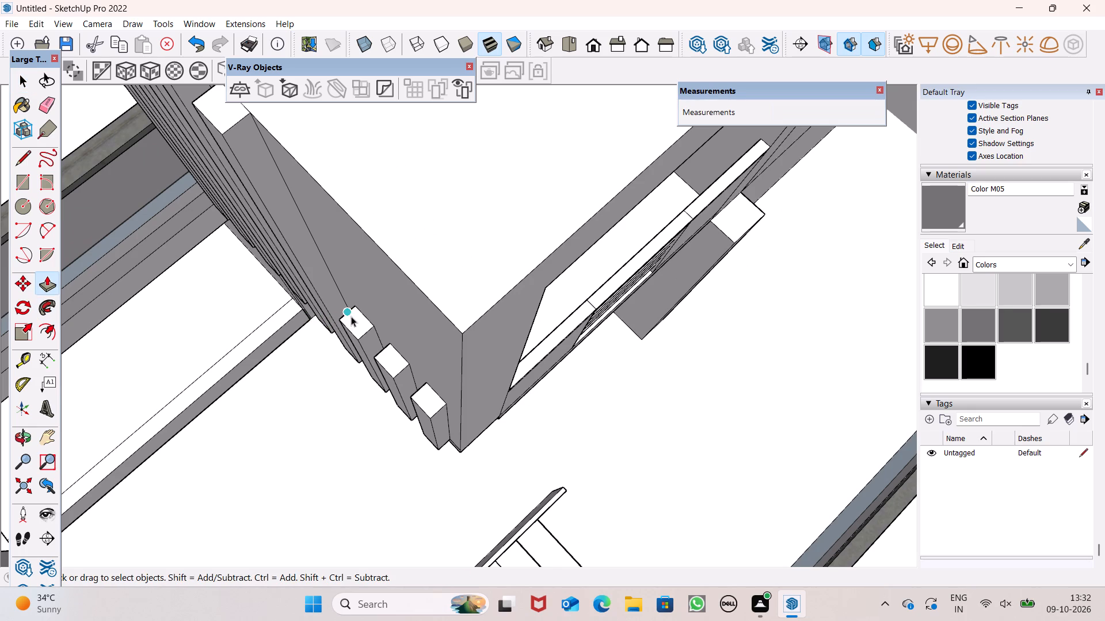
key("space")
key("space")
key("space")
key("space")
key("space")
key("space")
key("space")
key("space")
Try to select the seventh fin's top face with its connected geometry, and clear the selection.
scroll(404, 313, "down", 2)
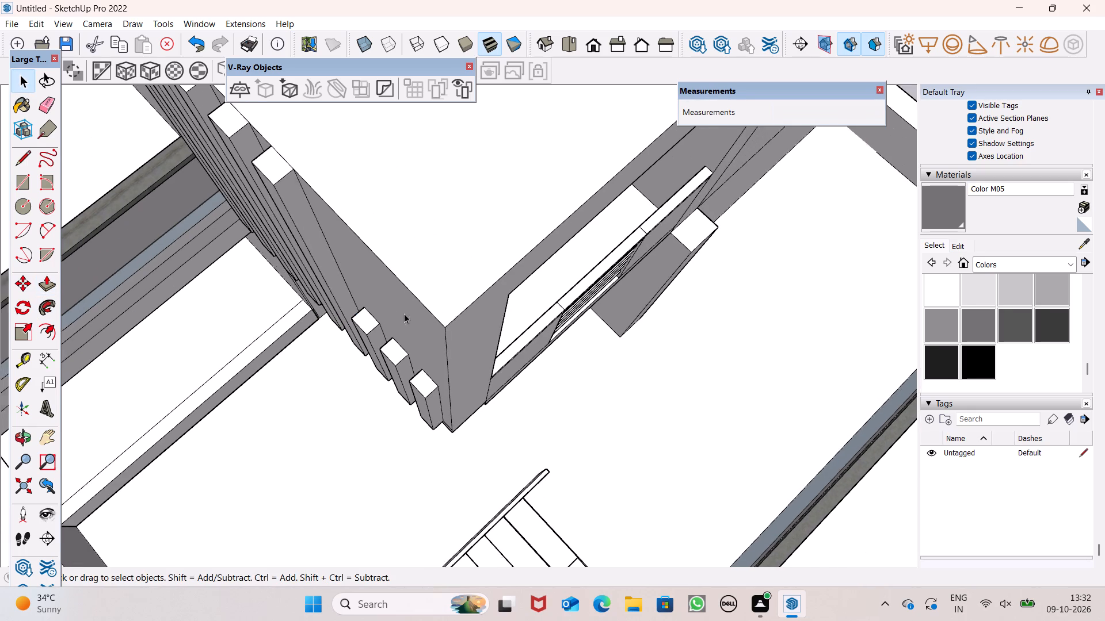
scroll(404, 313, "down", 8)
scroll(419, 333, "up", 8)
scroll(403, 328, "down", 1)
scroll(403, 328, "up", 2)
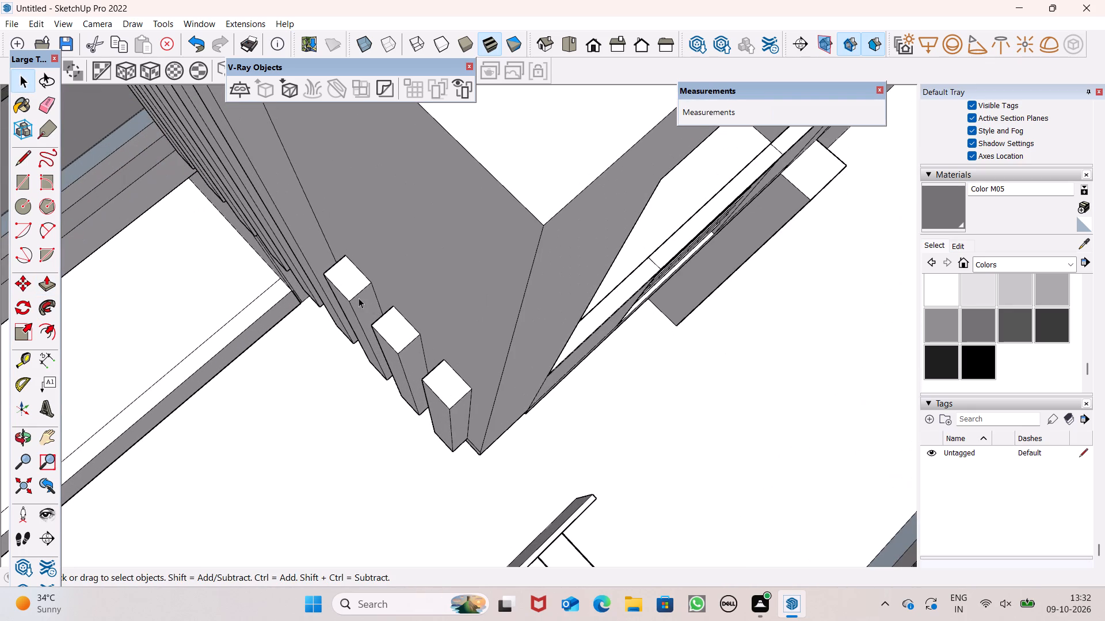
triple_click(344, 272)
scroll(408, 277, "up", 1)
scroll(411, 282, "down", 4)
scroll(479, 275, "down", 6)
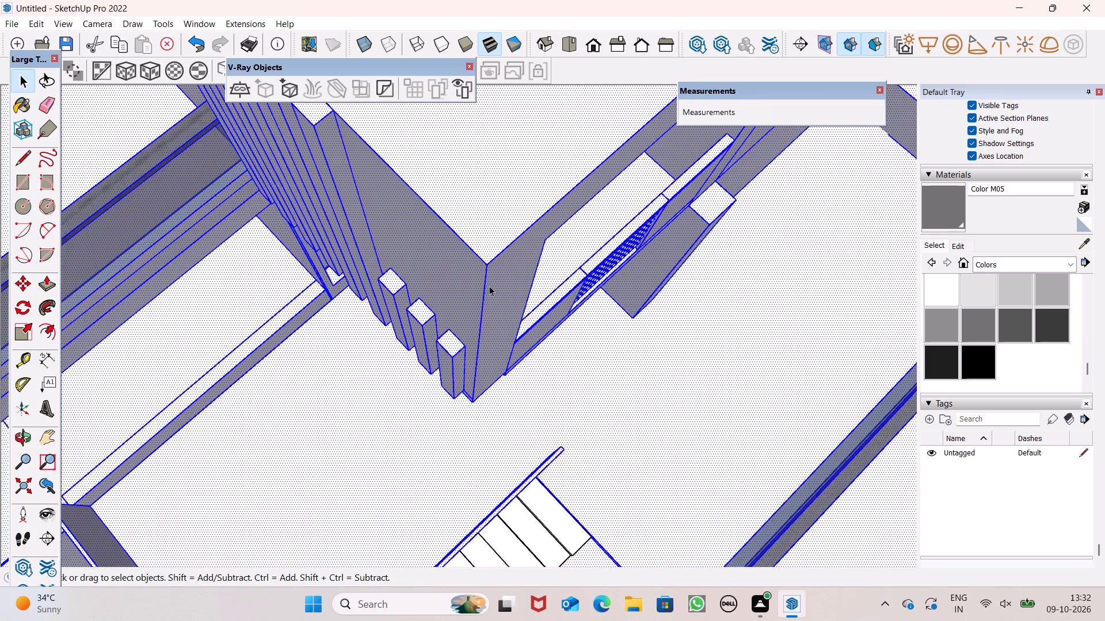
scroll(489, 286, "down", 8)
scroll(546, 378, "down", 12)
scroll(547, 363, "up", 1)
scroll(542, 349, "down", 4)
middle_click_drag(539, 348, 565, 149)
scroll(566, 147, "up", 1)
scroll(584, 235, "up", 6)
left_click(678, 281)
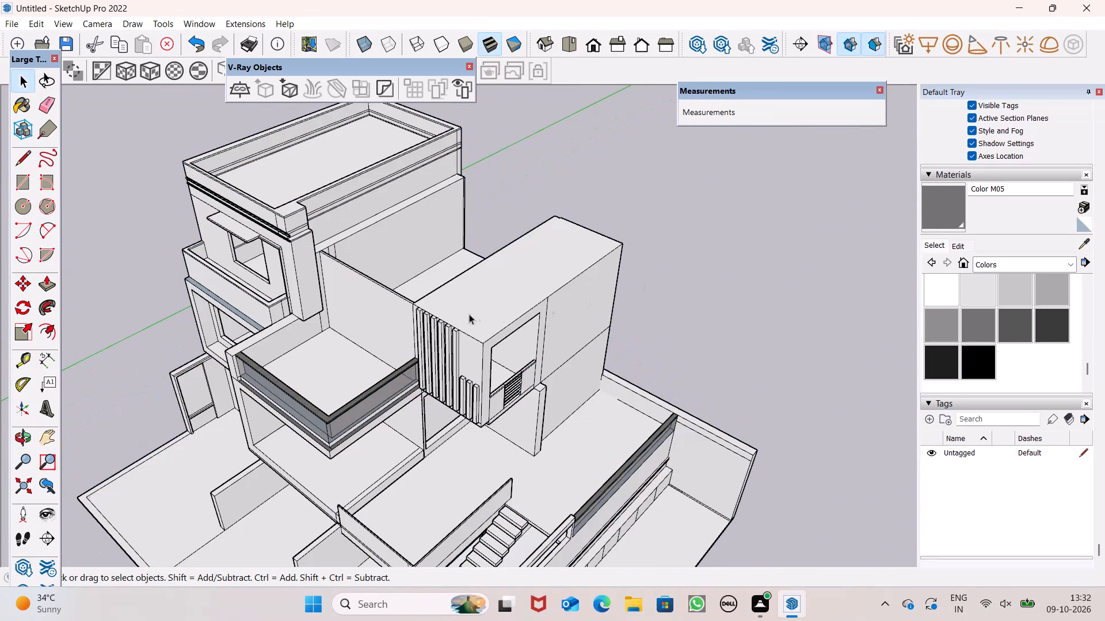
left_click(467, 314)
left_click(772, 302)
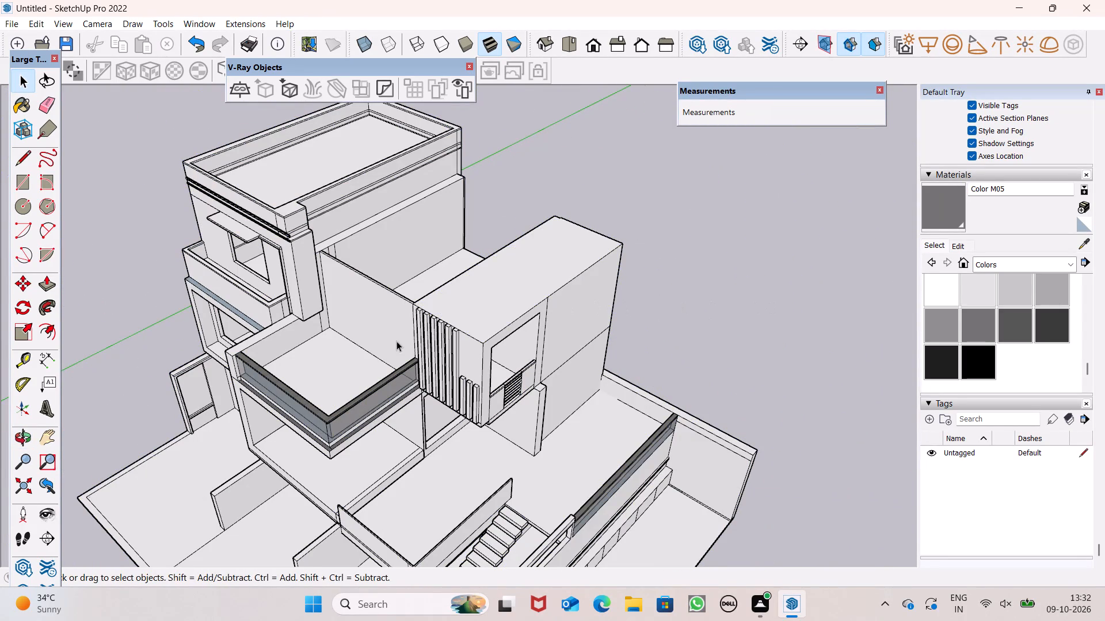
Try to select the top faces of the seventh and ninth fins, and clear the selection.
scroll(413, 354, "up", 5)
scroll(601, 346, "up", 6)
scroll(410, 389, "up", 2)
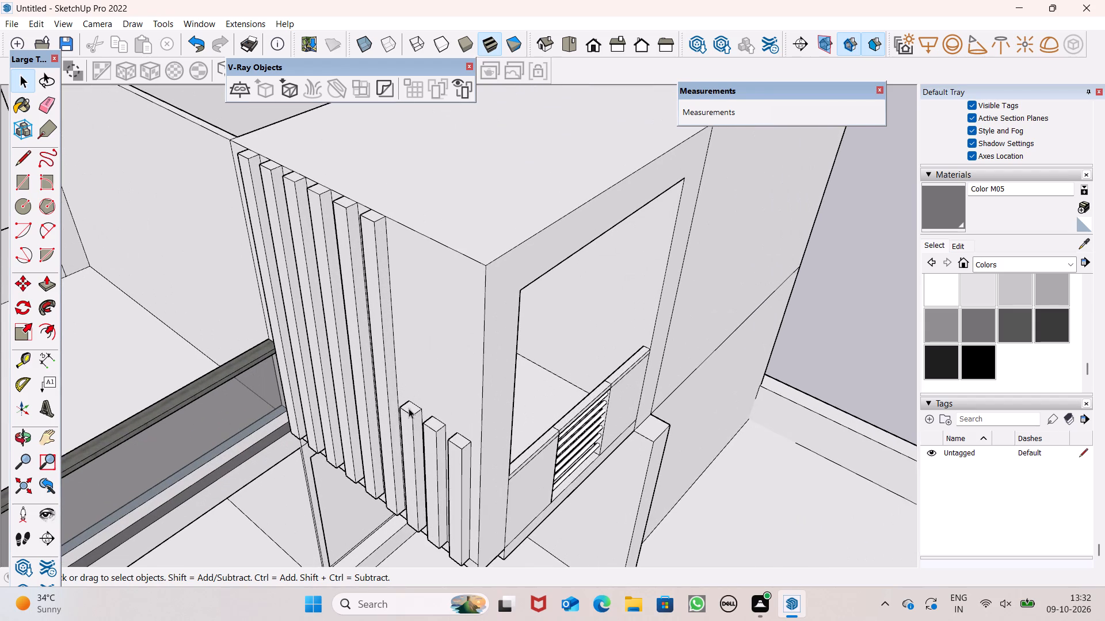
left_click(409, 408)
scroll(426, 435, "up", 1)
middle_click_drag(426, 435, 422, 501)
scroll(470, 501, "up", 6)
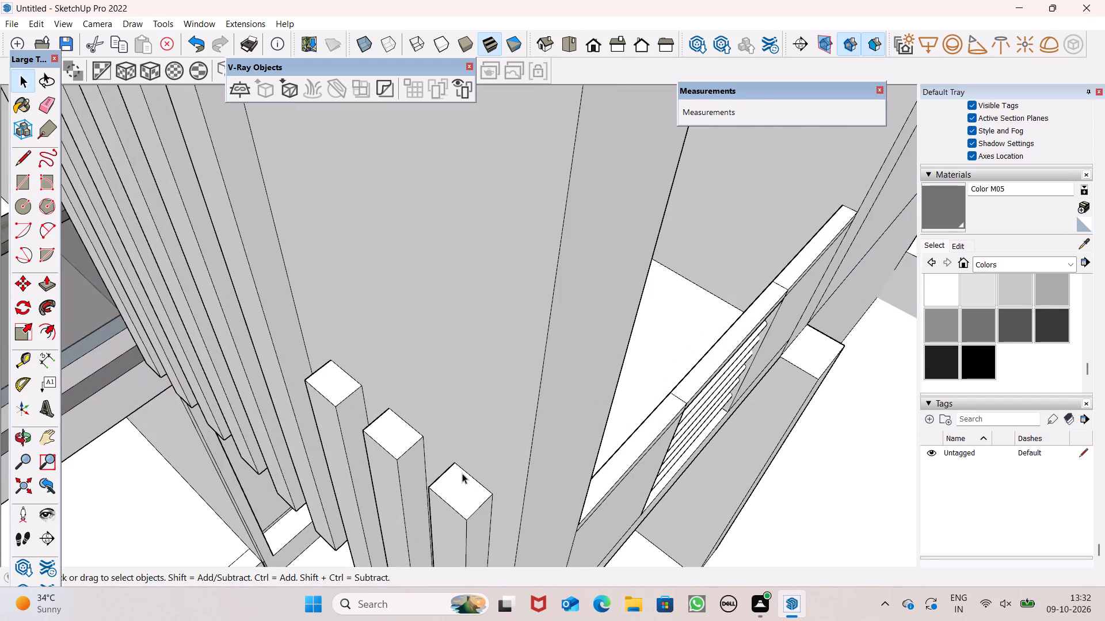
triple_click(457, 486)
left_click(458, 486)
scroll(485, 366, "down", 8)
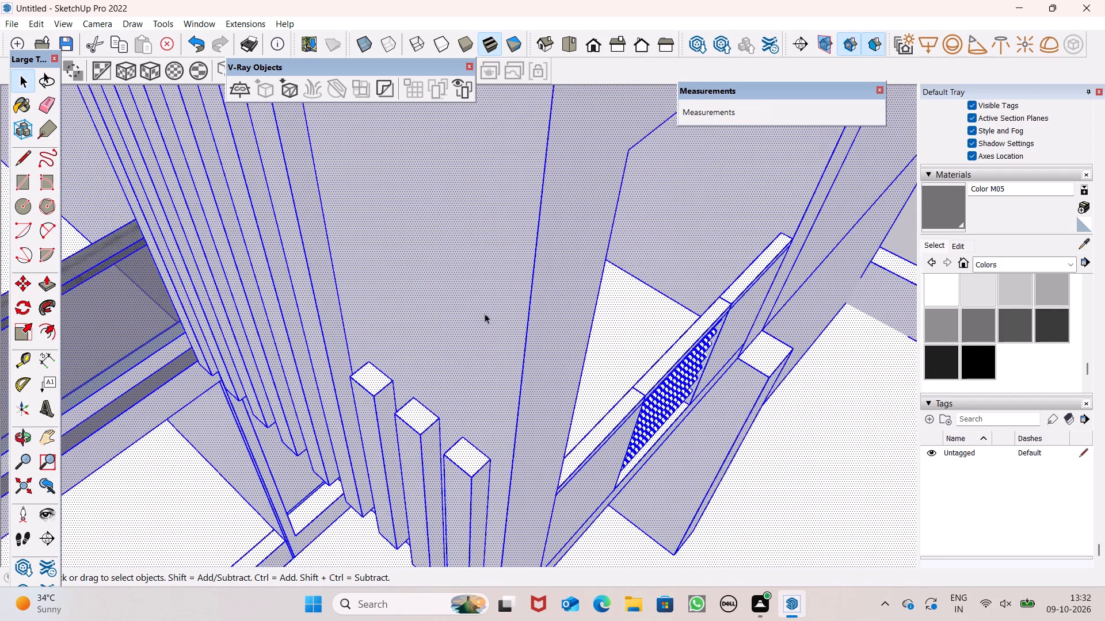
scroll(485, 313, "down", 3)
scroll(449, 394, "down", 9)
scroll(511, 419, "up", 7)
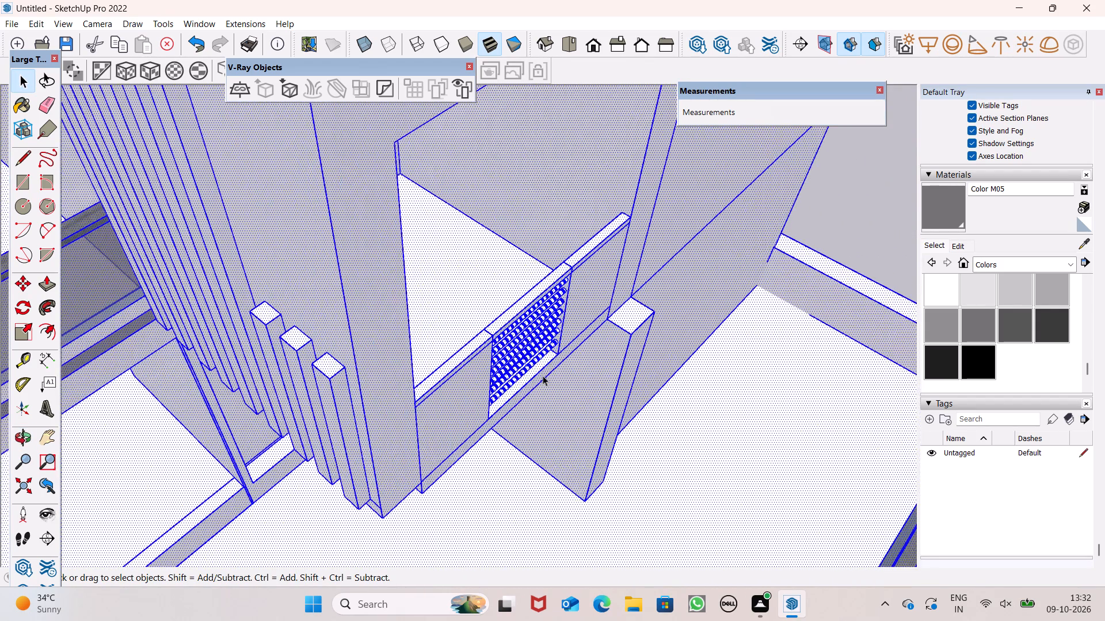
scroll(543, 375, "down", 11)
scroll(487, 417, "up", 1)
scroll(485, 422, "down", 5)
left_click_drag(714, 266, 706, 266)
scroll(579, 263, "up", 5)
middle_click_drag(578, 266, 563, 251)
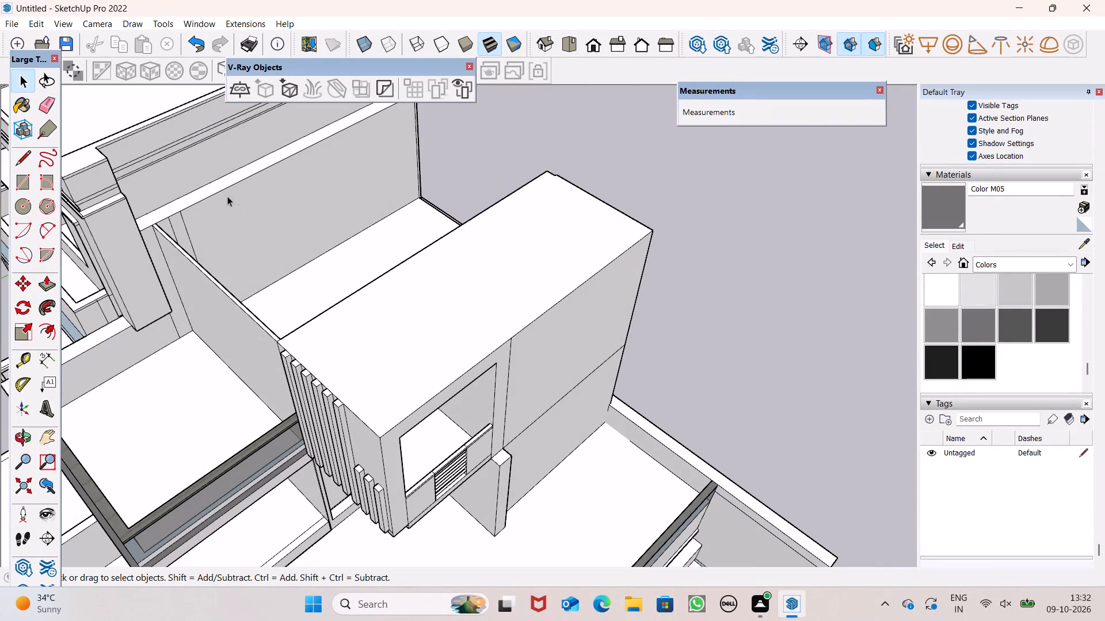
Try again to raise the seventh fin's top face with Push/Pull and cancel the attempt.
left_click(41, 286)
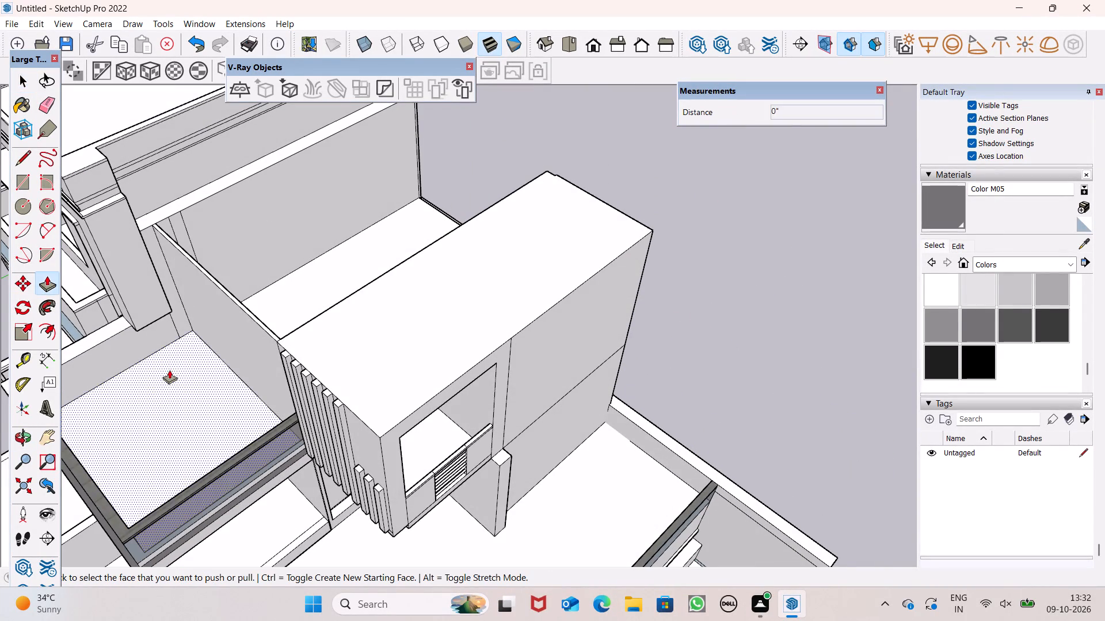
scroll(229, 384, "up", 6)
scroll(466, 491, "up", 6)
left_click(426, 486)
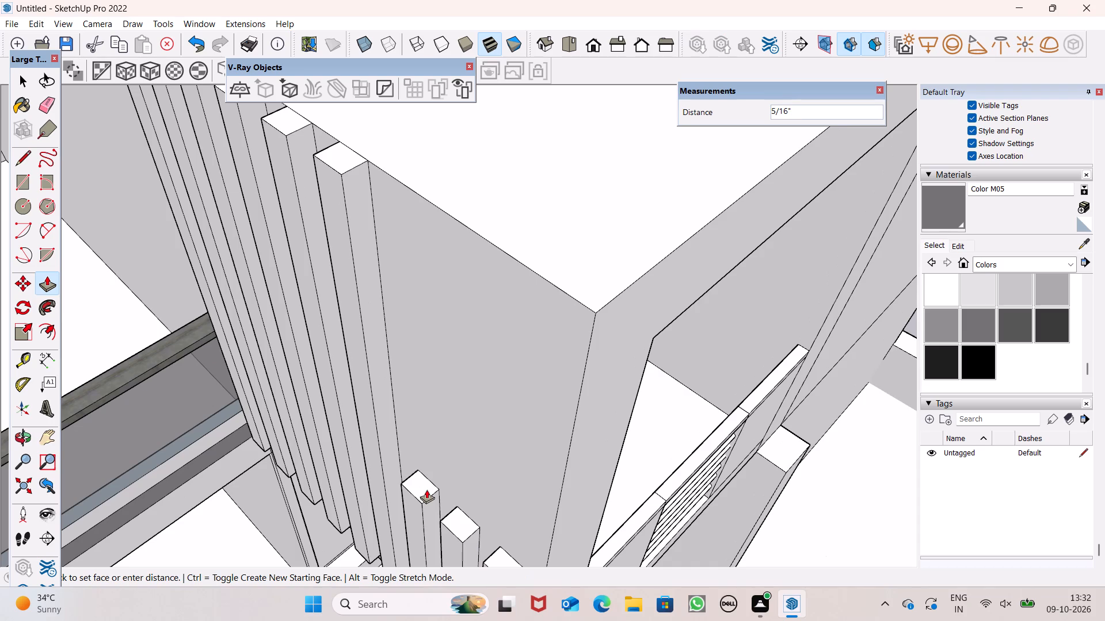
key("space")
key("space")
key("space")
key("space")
Push the inner side face of the strip beneath the box's front wall toward the fins with Push/Pull, the last push about 4 9/16".
scroll(528, 362, "down", 7)
middle_click_drag(601, 400, 195, 309)
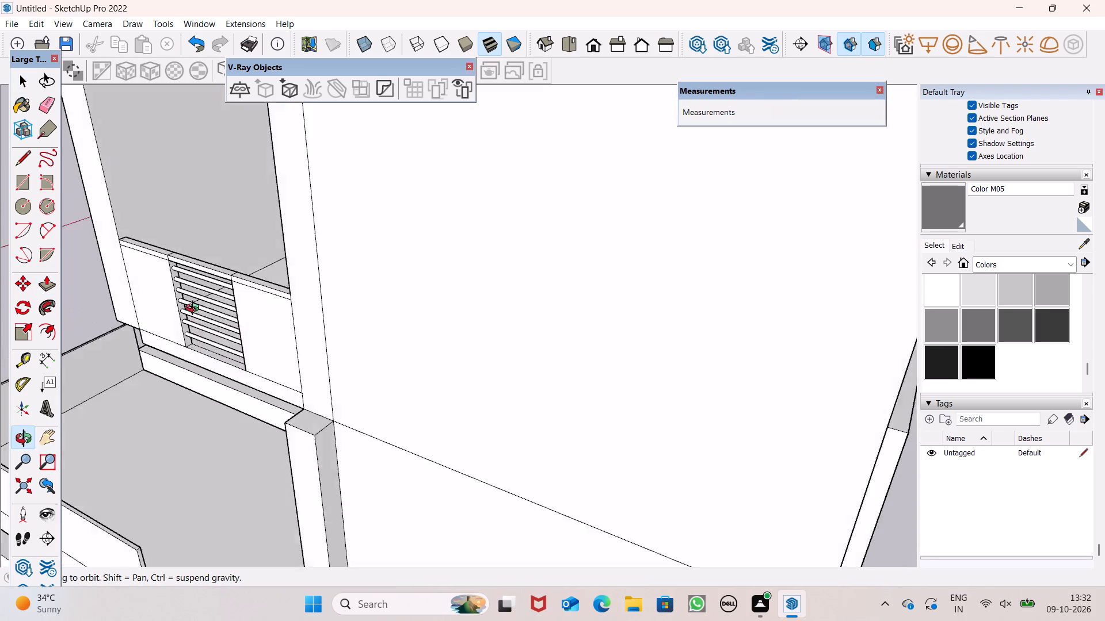
middle_click_drag(195, 309, 487, 352)
scroll(439, 398, "down", 3)
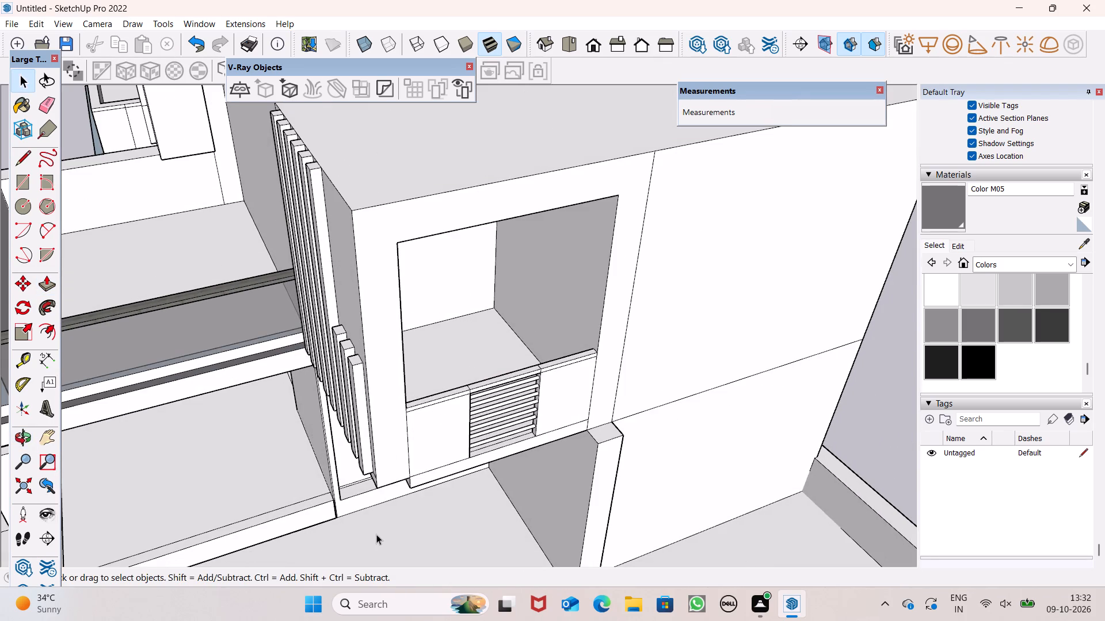
middle_click_drag(398, 491, 421, 308)
scroll(421, 308, "up", 1)
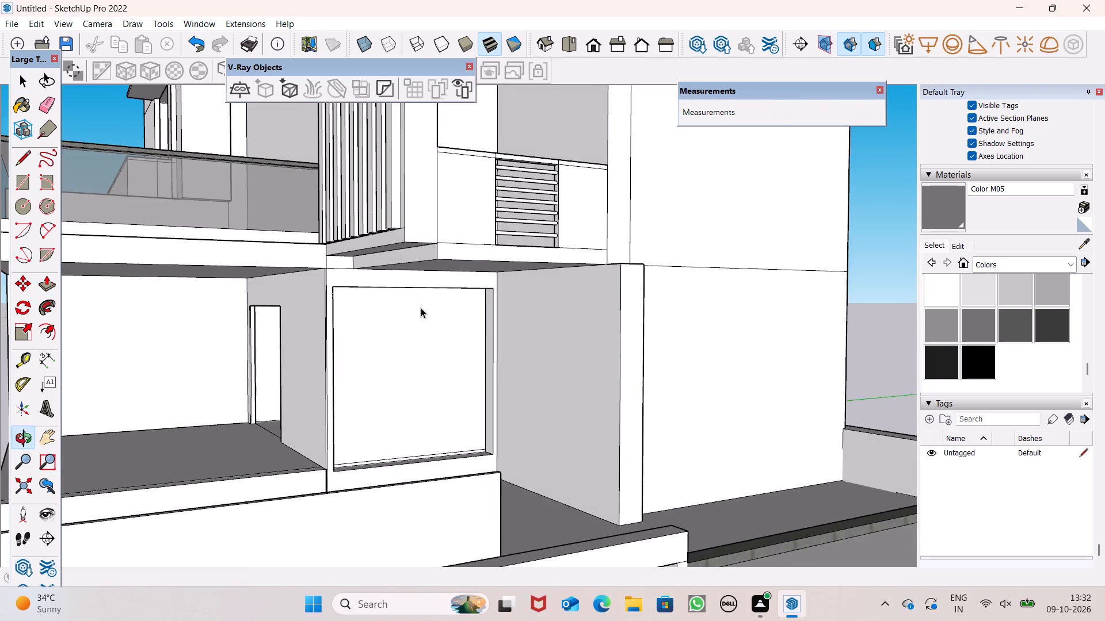
scroll(368, 186, "up", 4)
scroll(403, 315, "up", 1)
middle_click_drag(399, 312, 331, 287)
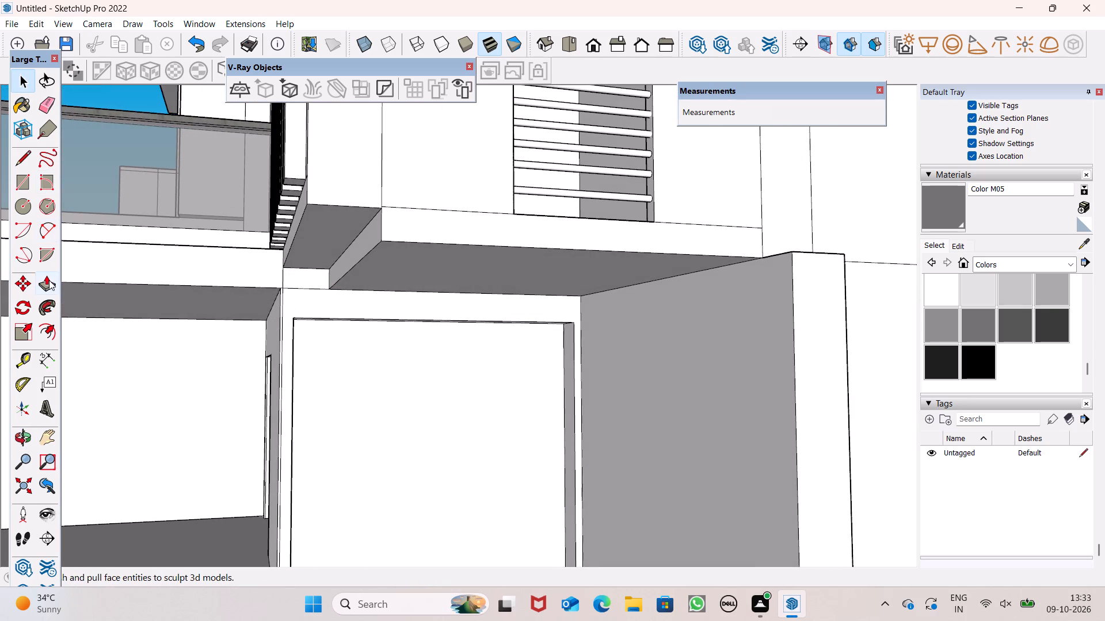
left_click(48, 281)
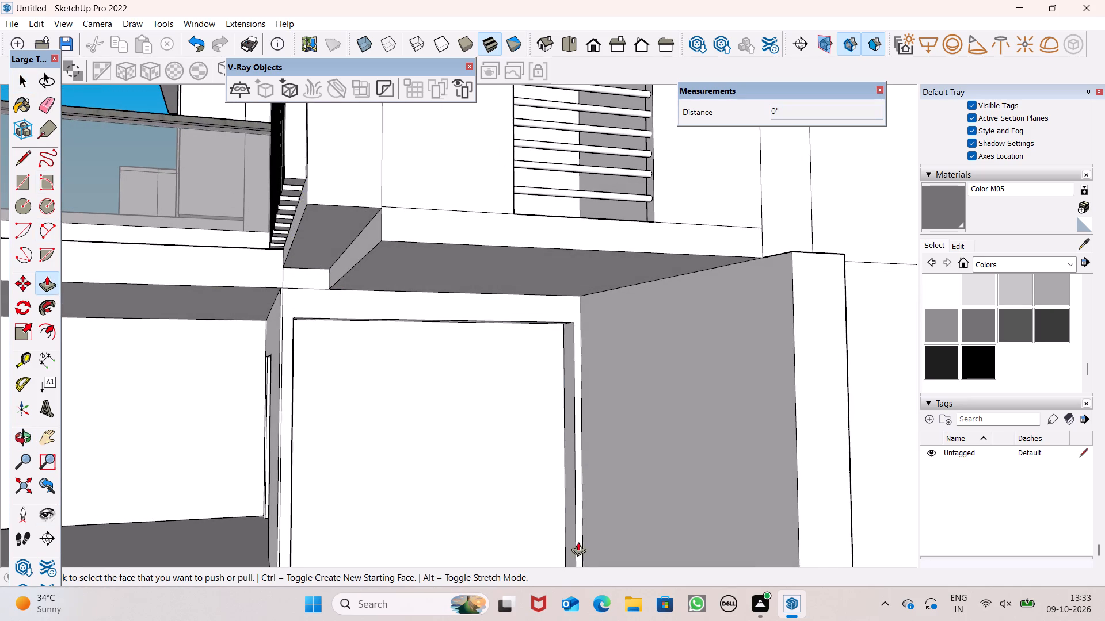
left_click_drag(355, 255, 314, 248)
left_click_drag(310, 246, 307, 244)
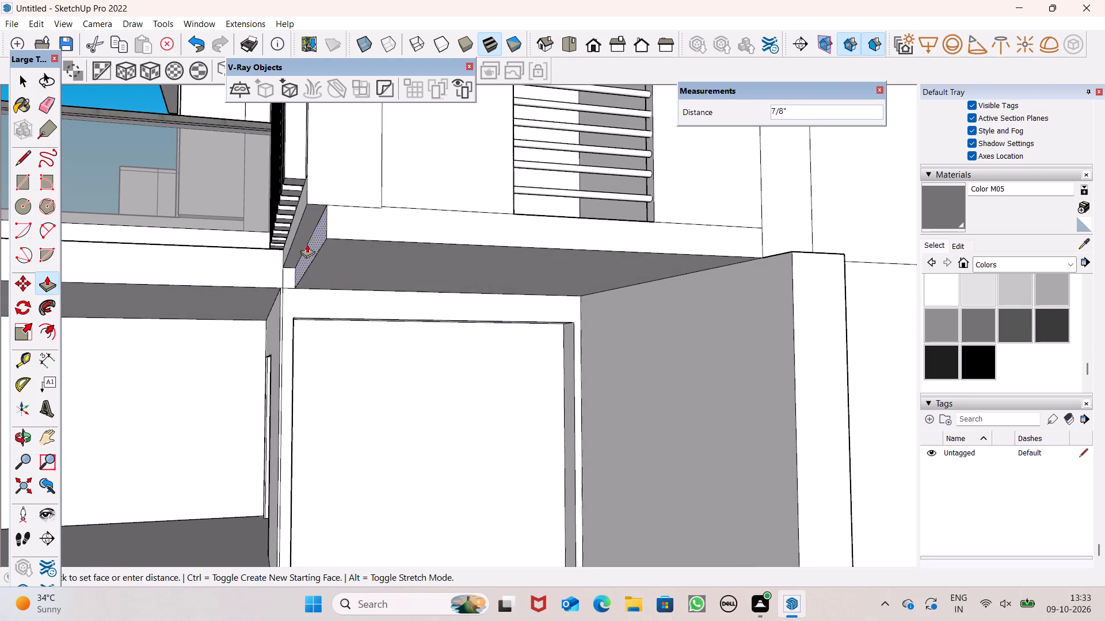
left_click_drag(307, 244, 299, 235)
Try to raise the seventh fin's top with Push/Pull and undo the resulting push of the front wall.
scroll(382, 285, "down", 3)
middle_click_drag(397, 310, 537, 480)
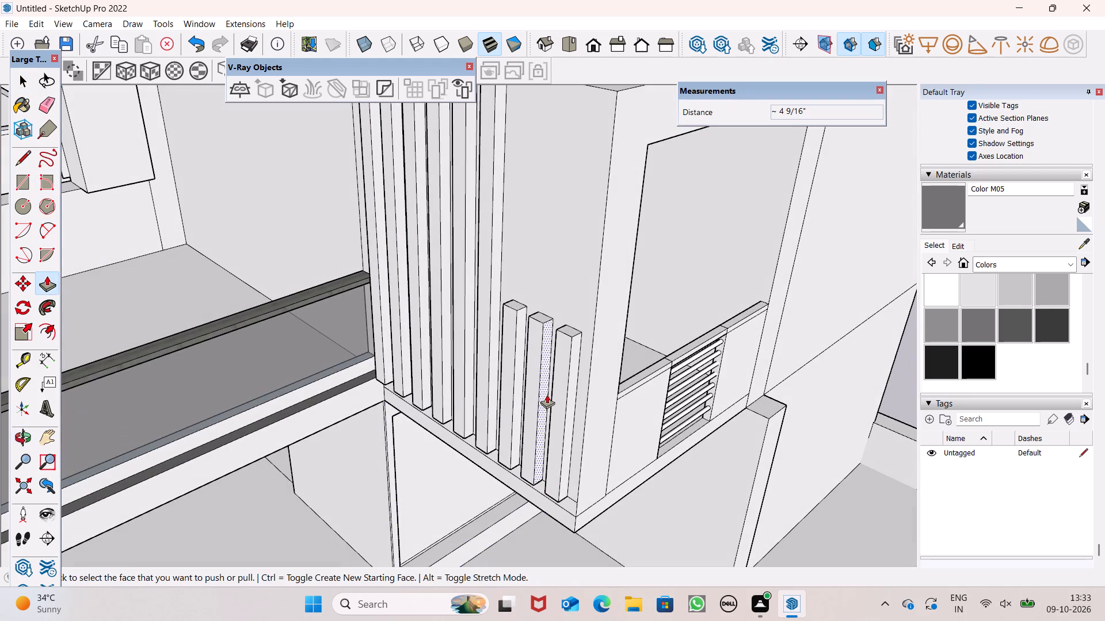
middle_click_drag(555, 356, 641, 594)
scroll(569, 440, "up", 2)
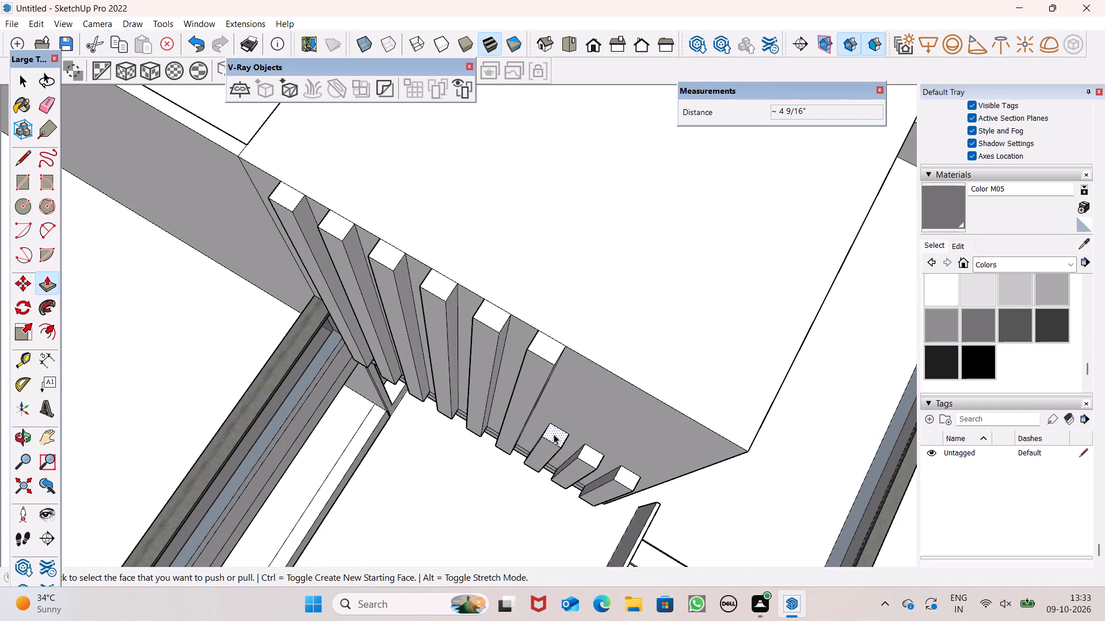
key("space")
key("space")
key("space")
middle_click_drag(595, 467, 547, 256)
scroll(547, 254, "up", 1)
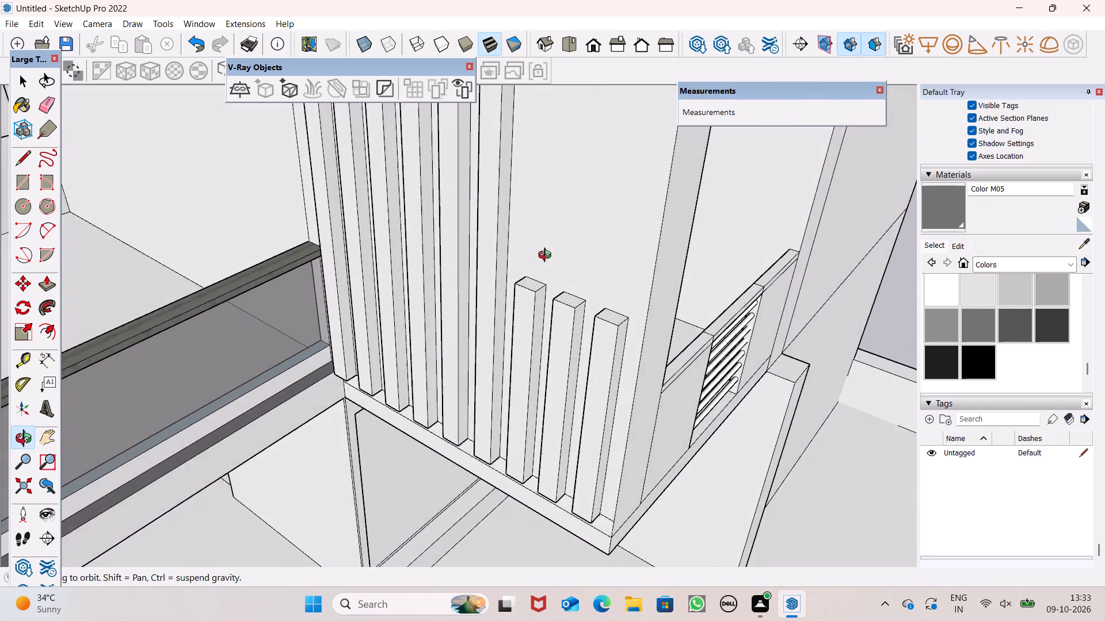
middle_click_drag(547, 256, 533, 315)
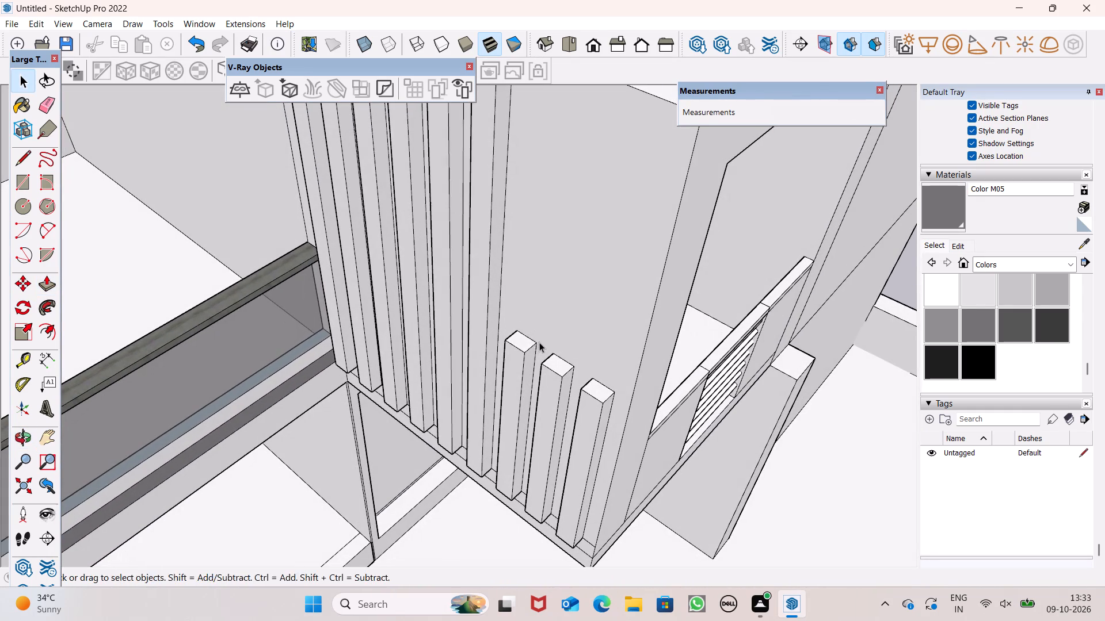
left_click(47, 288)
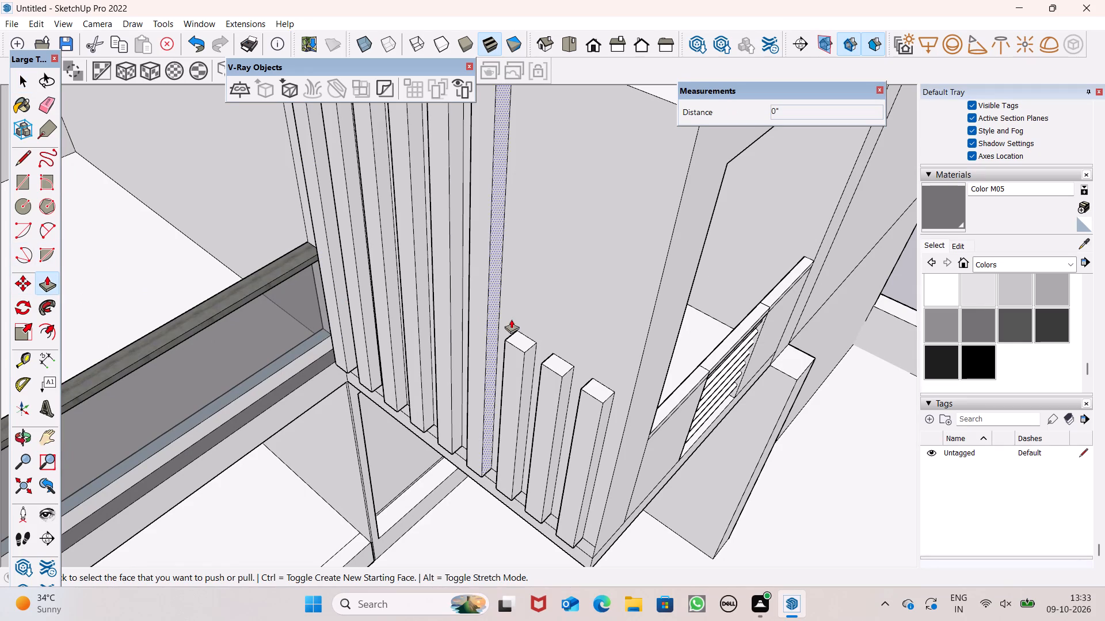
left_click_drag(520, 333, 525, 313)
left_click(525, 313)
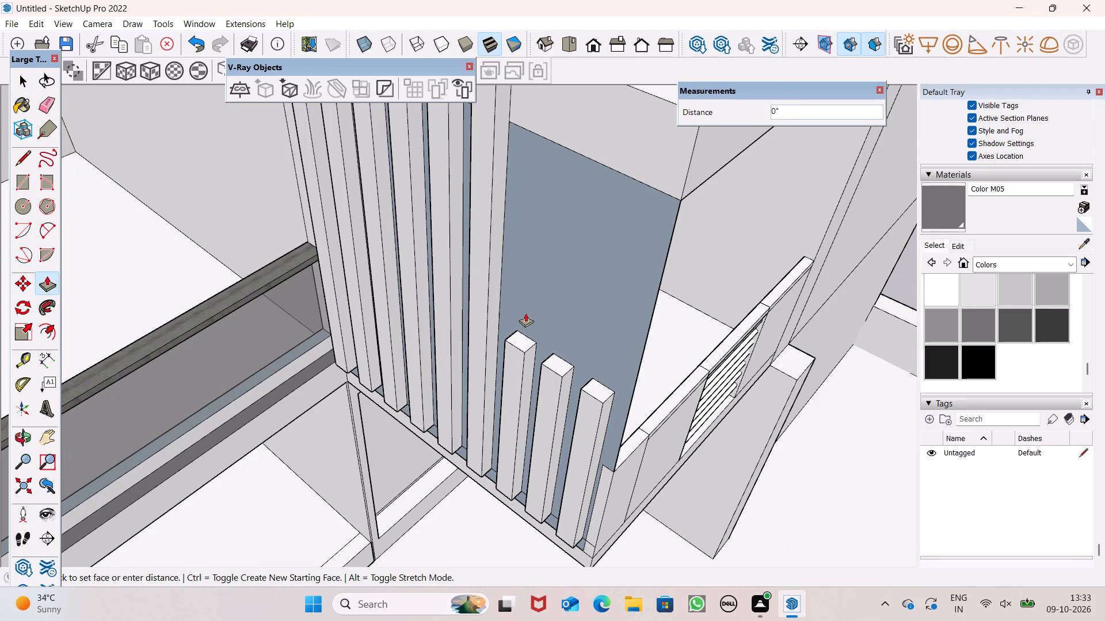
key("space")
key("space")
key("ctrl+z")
Draw a rectangle about 4 1/16" by 1' 6 7/8" on the box's front wall, hanging from the roof edge above the seventh fin.
scroll(509, 389, "down", 3)
middle_click_drag(543, 196, 684, 174)
scroll(684, 159, "up", 4)
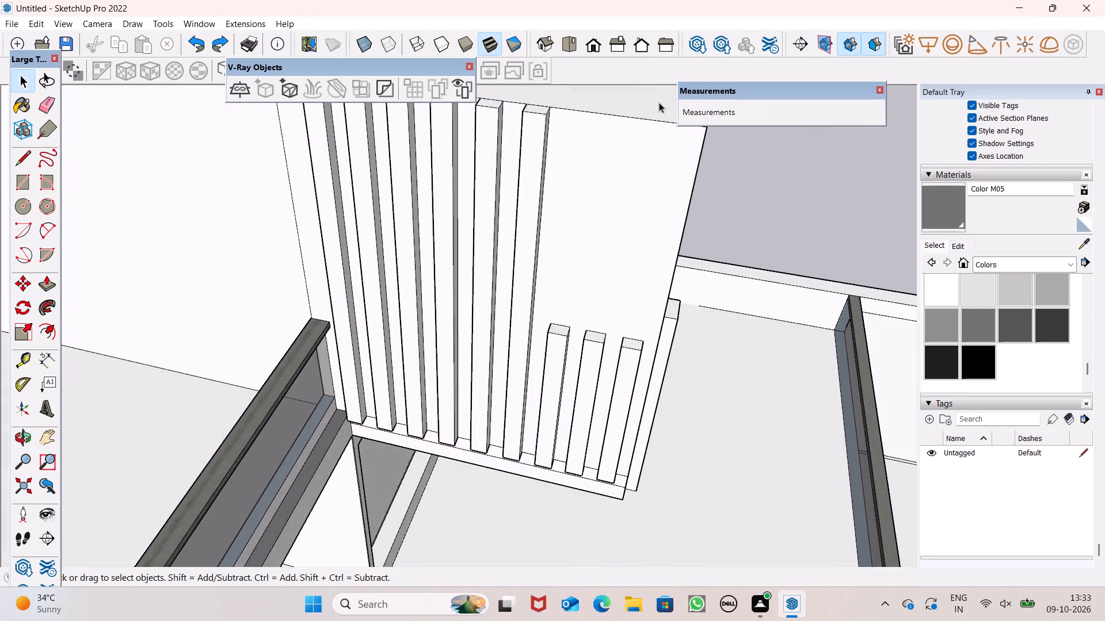
scroll(659, 102, "up", 5)
middle_click_drag(638, 157, 657, 154)
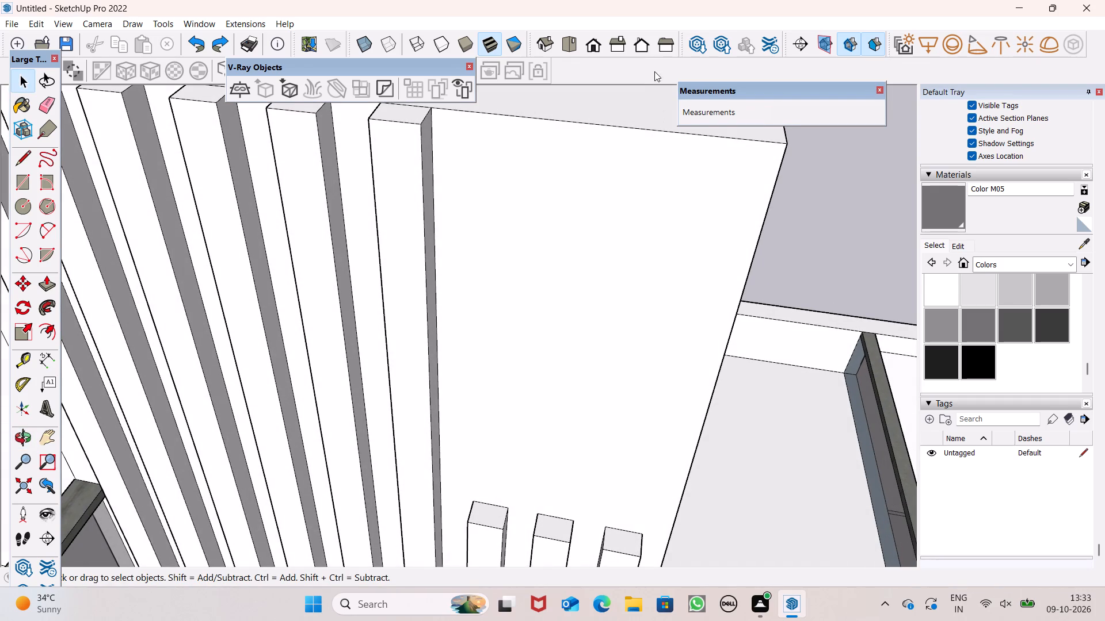
left_click(25, 183)
scroll(471, 139, "up", 5)
middle_click_drag(530, 171, 550, 142)
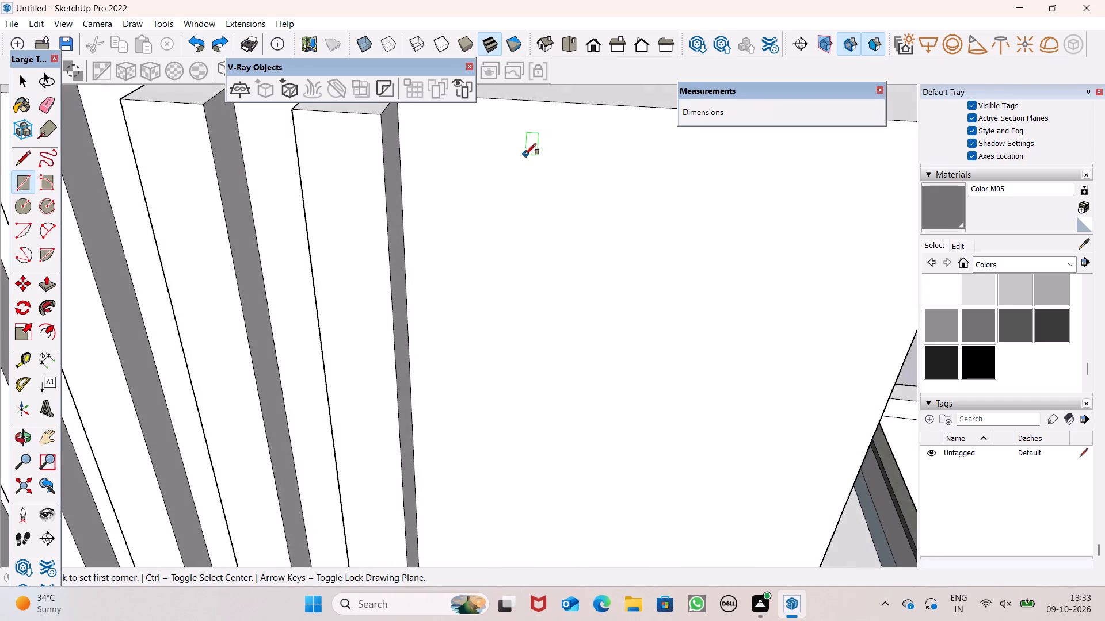
scroll(495, 184, "down", 5)
middle_click_drag(579, 285, 600, 225)
scroll(501, 252, "down", 3)
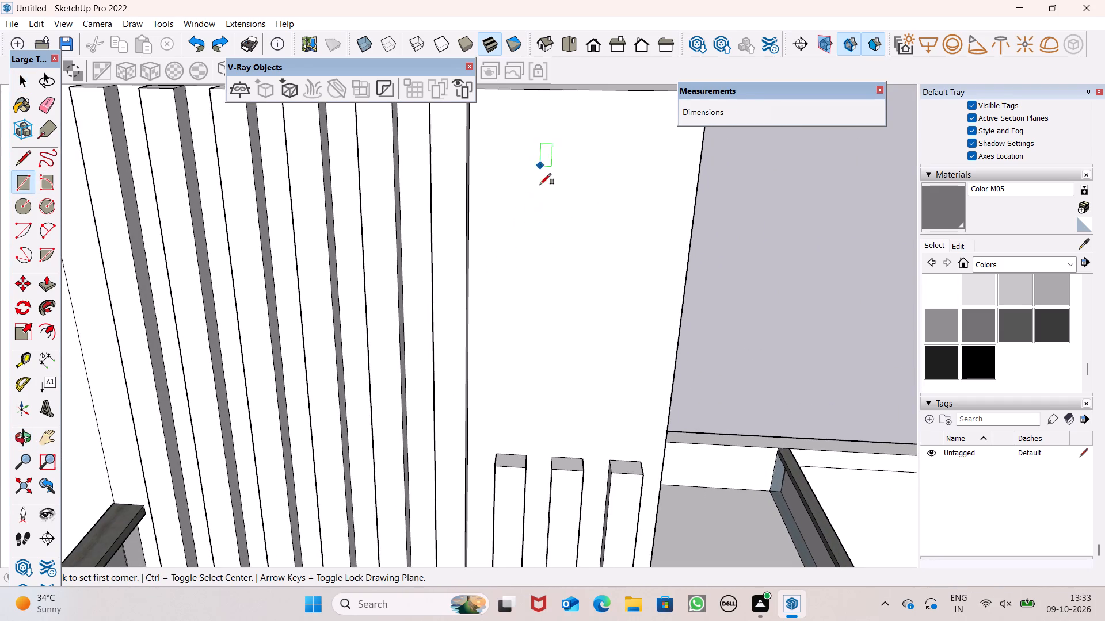
scroll(538, 246, "down", 4)
scroll(542, 179, "up", 1)
scroll(542, 166, "down", 1)
scroll(541, 159, "up", 4)
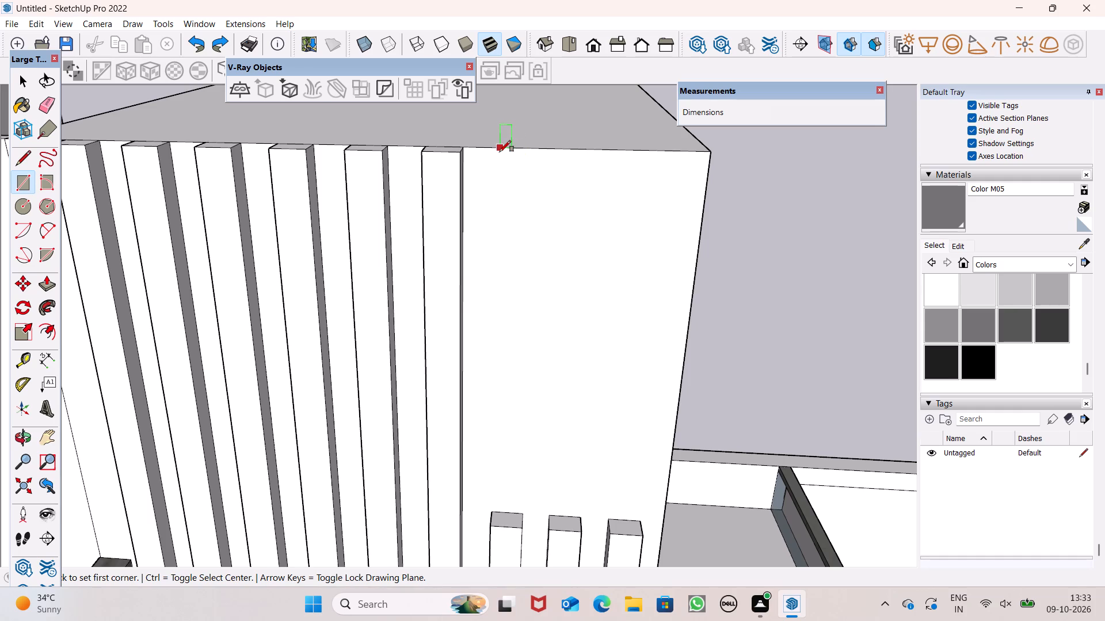
left_click(500, 152)
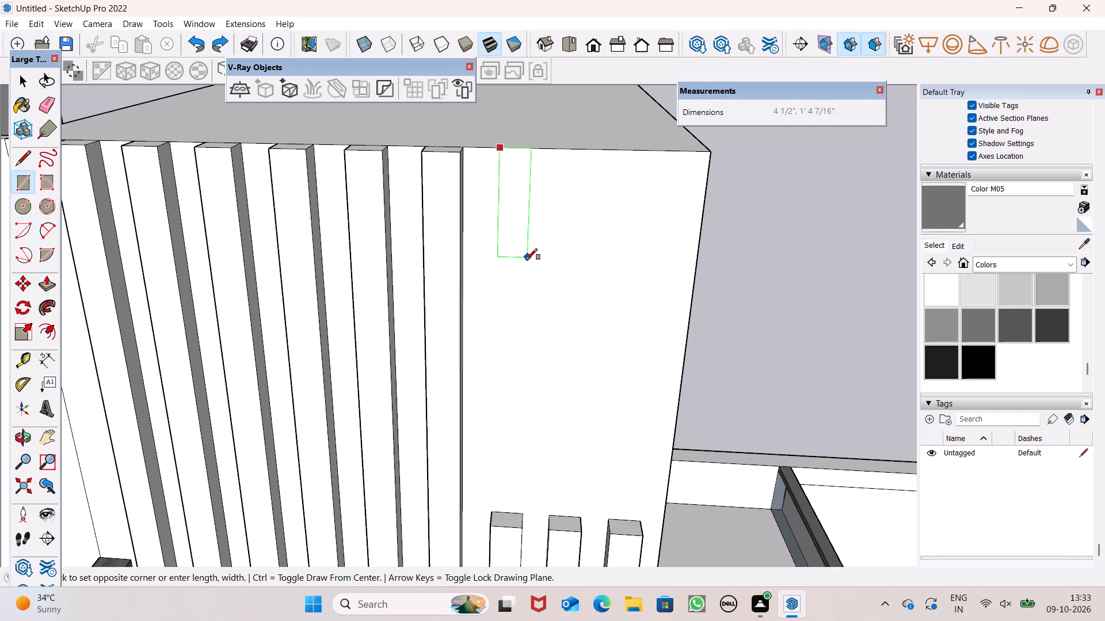
left_click(524, 274)
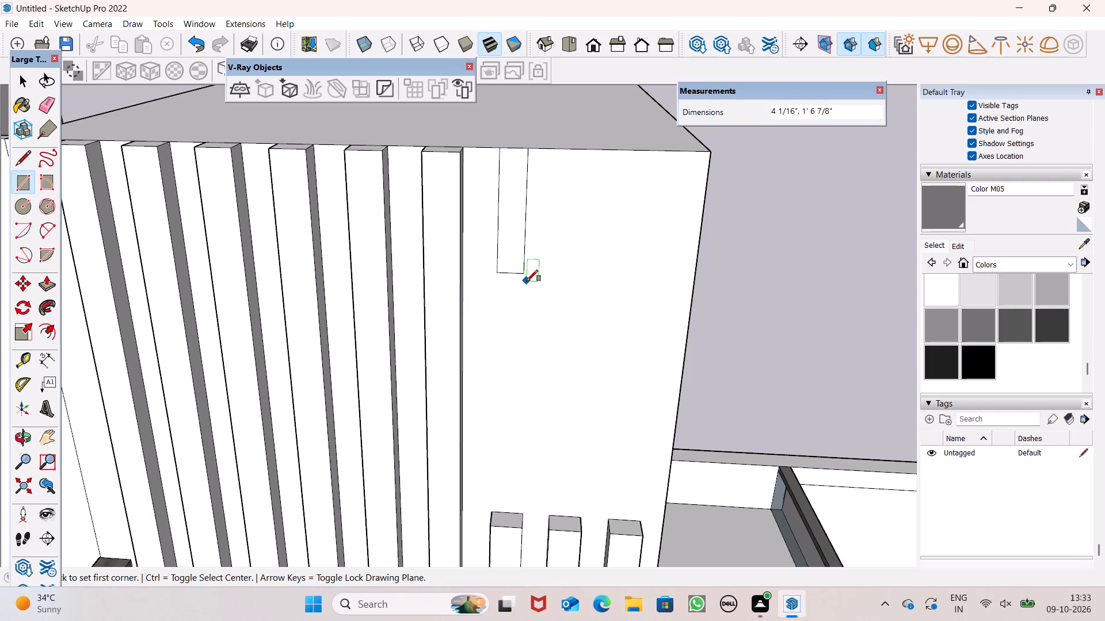
key("space")
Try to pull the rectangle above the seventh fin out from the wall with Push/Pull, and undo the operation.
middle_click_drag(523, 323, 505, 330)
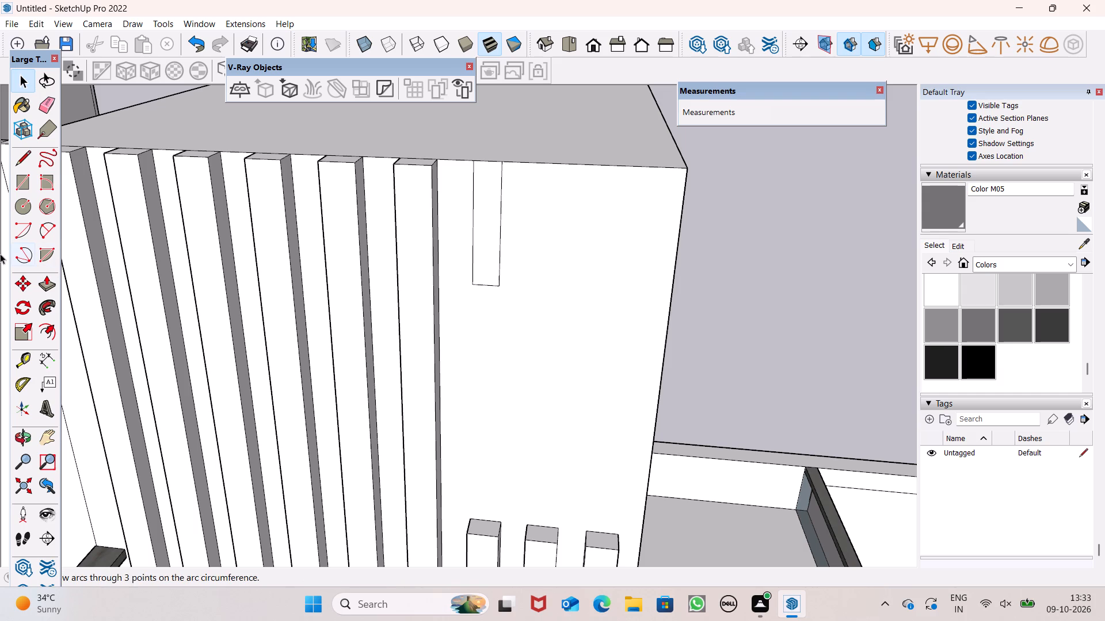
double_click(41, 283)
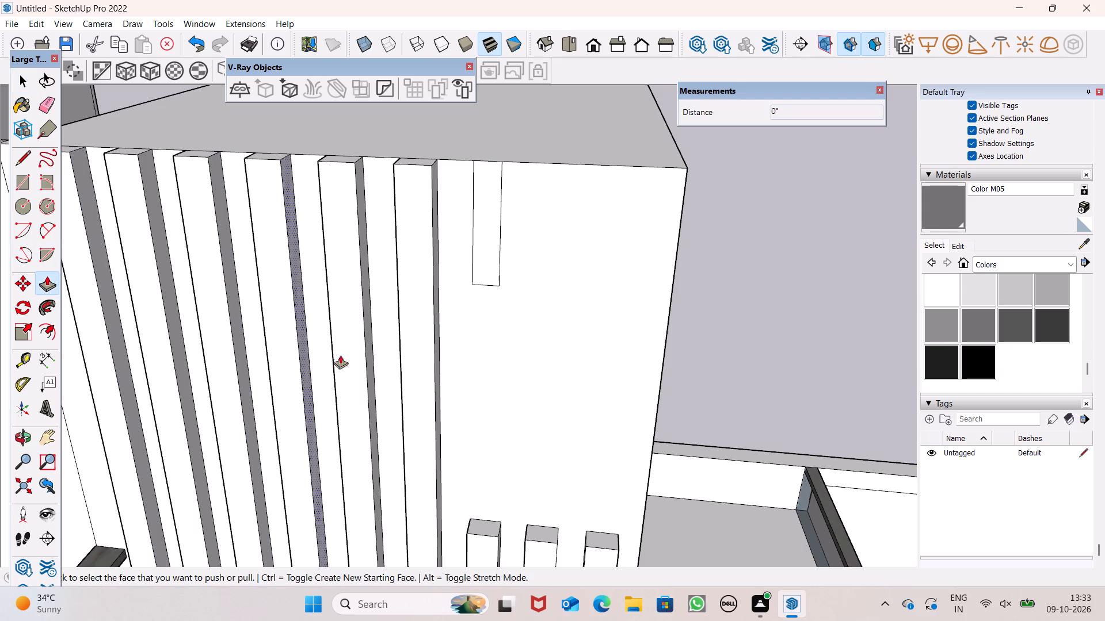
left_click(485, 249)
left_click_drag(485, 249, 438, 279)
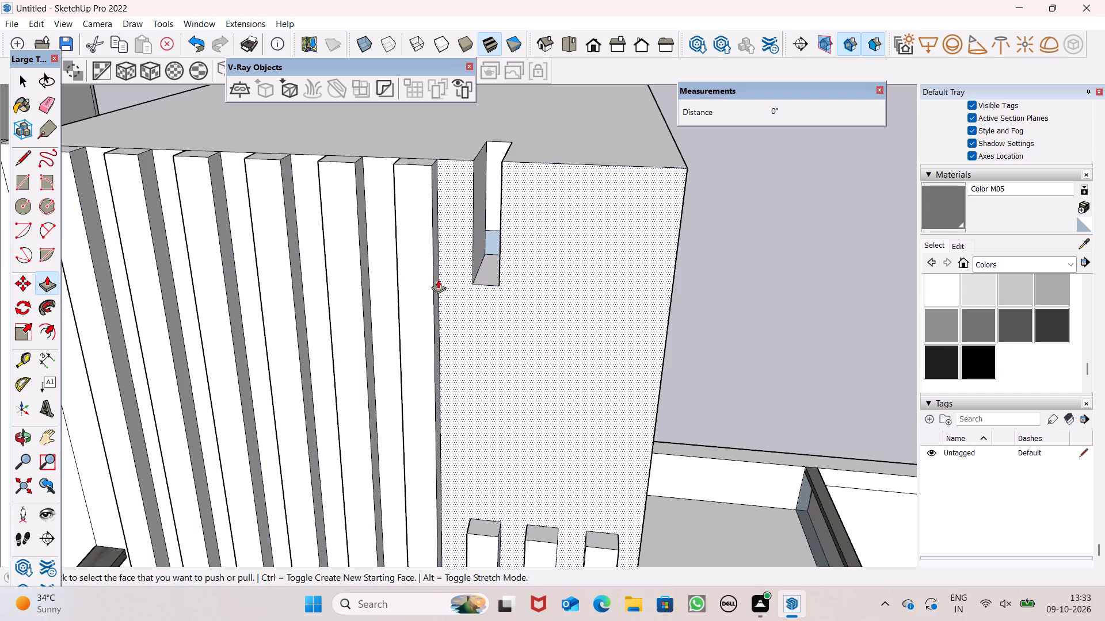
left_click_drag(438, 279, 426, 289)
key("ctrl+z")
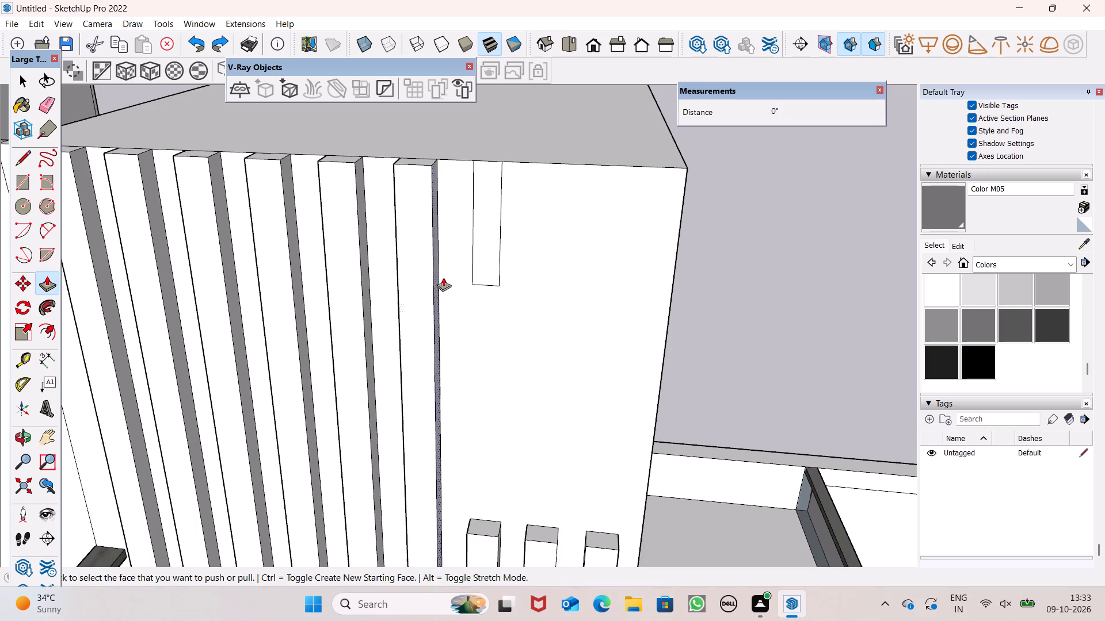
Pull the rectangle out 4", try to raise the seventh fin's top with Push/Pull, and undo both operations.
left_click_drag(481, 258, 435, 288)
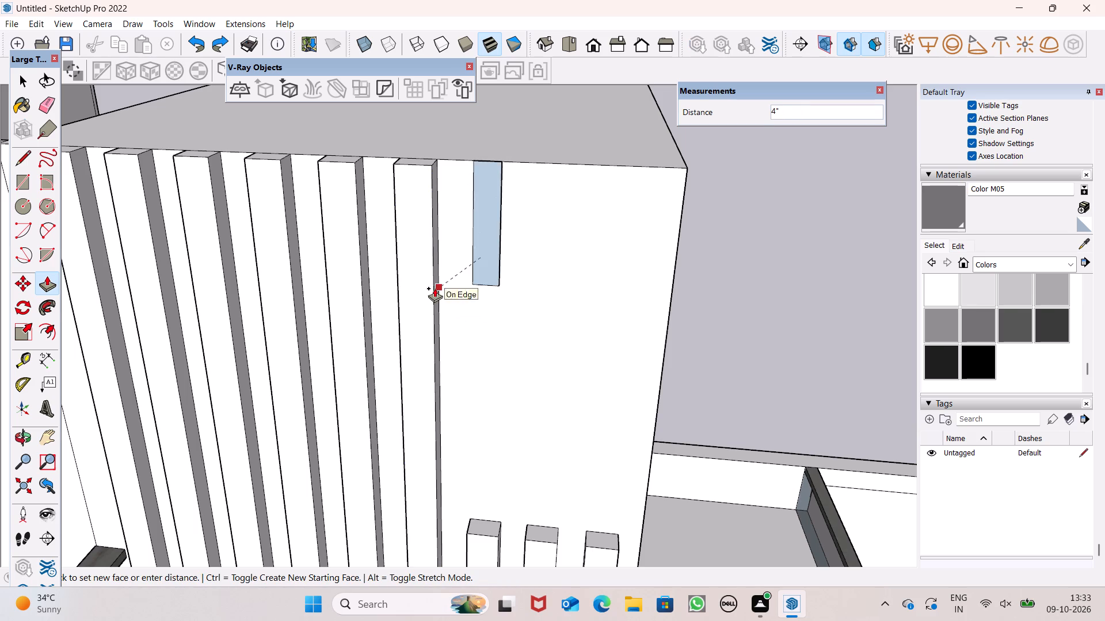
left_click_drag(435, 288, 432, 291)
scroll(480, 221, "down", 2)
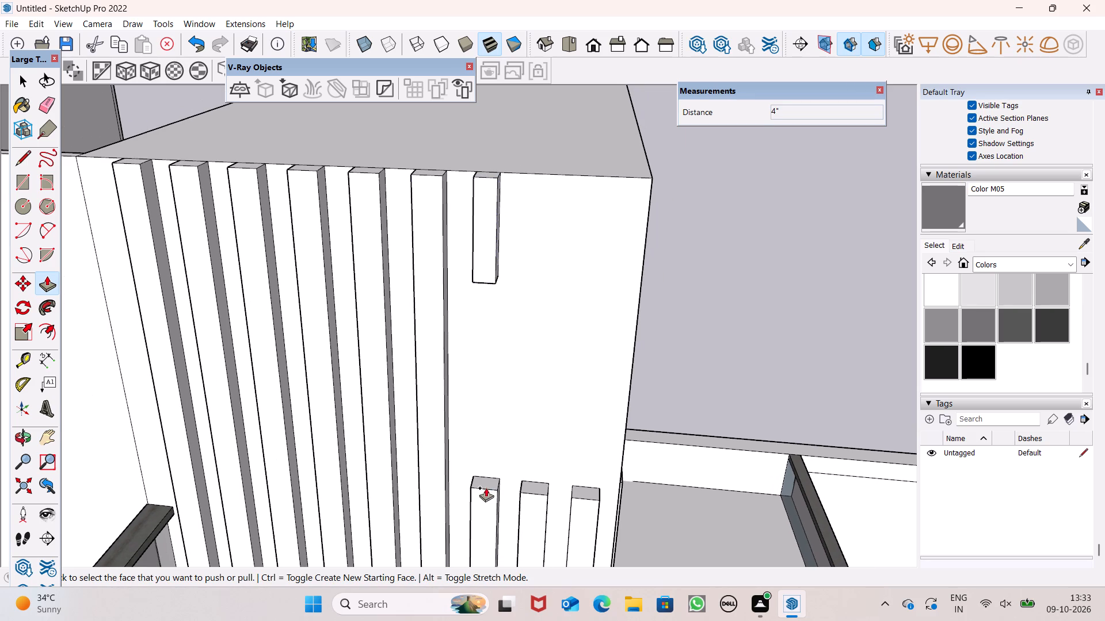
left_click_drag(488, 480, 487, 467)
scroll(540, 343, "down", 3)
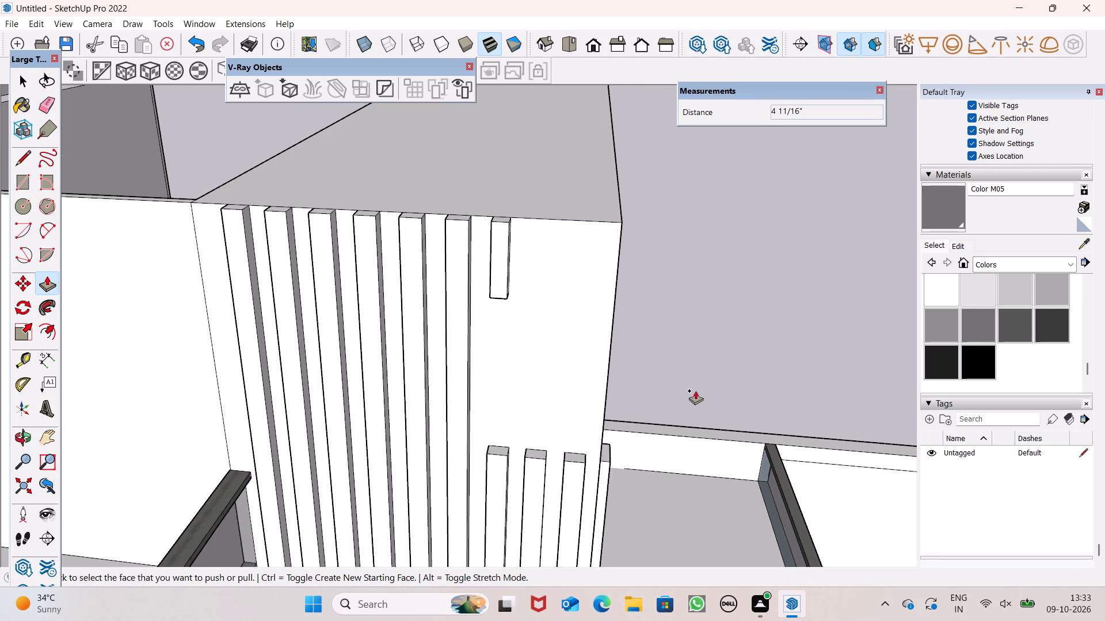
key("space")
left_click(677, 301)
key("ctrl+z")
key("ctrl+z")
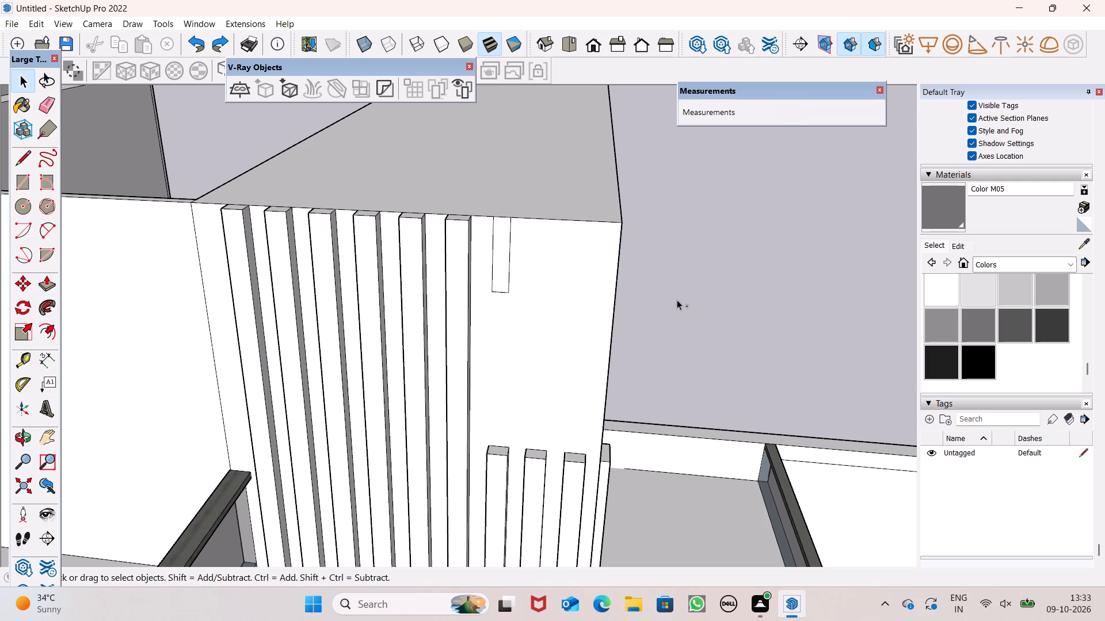
Copy the rectangle twice along the roof edge, the first copy about 9" away, to sit above the eighth and ninth fins.
double_click(502, 269)
key("m")
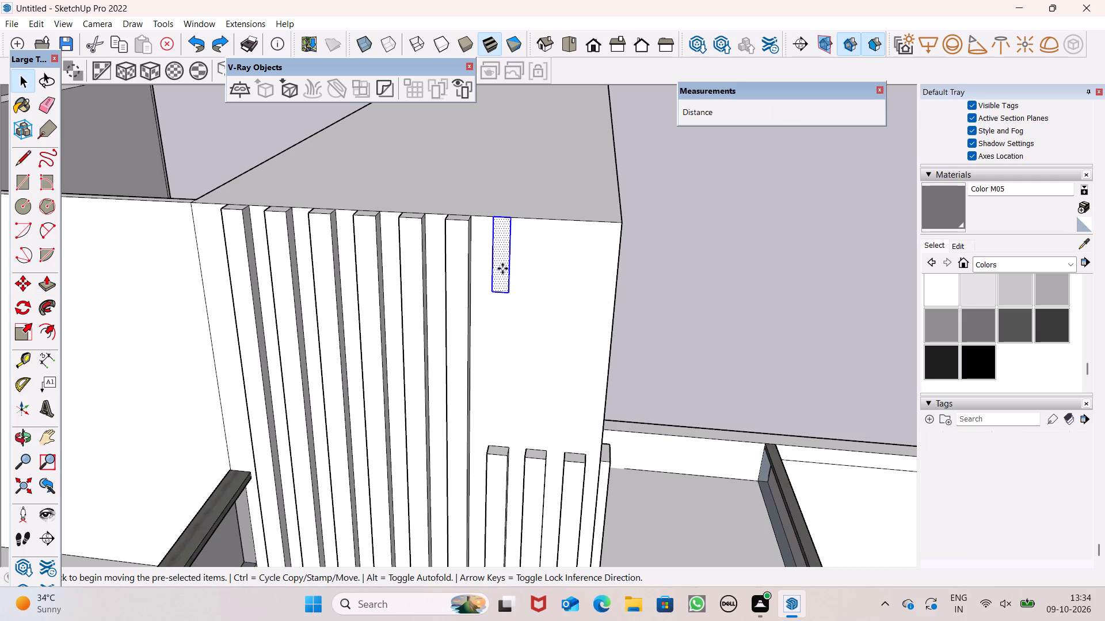
key("Return")
left_click_drag(498, 262, 538, 262)
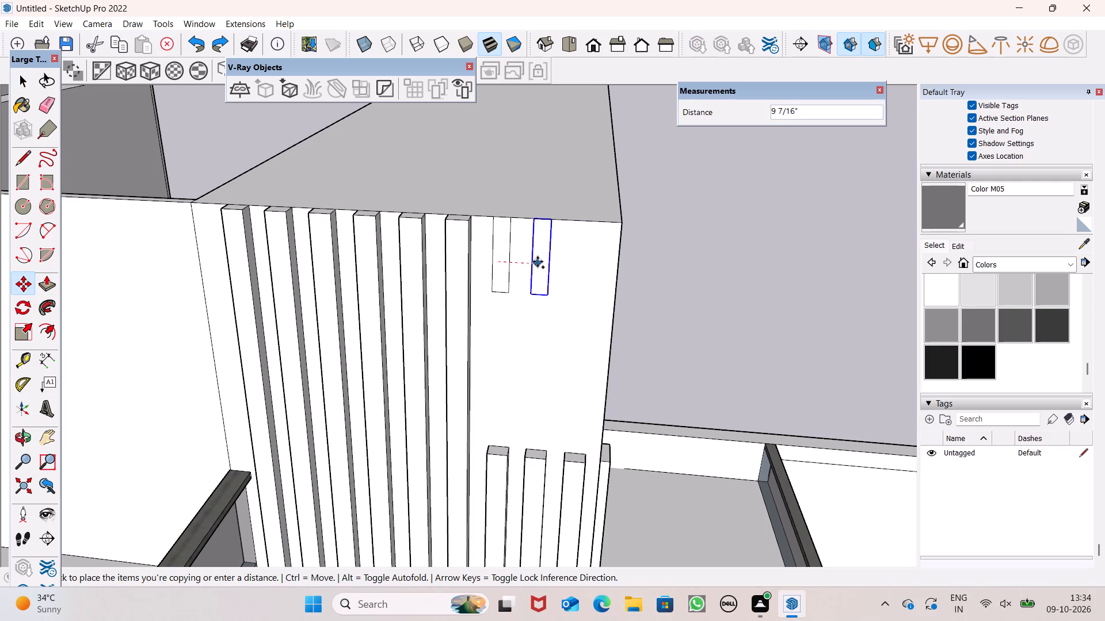
left_click_drag(538, 262, 535, 263)
left_click_drag(539, 260, 557, 264)
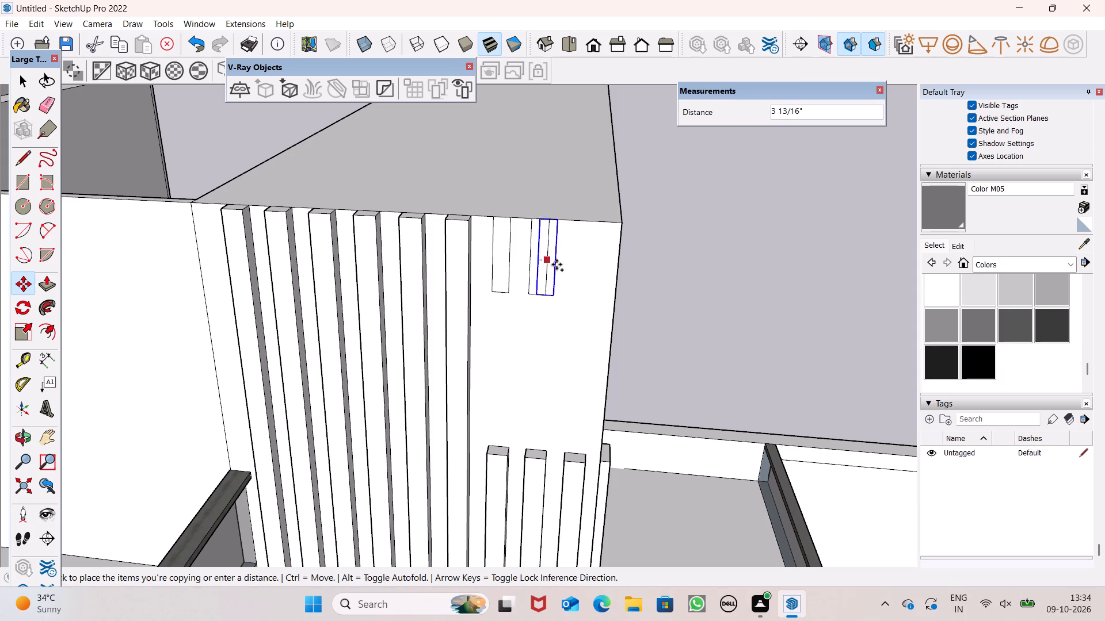
left_click_drag(557, 264, 576, 268)
double_click(579, 270)
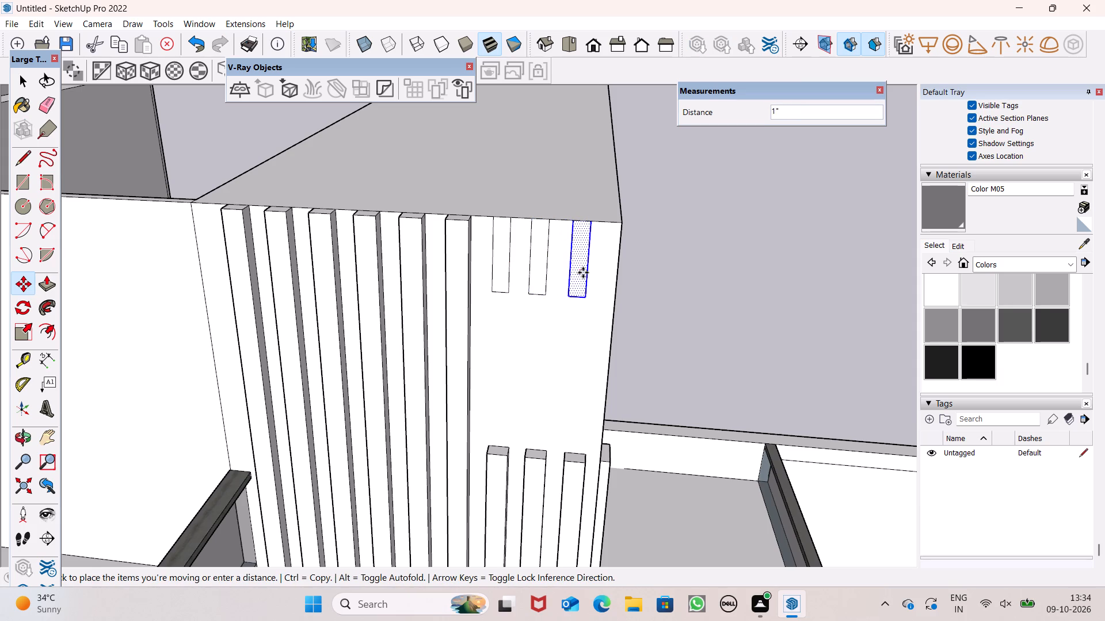
key("space")
left_click(670, 287)
Pull the three rectangles at the roof edge out 4" with Push/Pull, flush with the full-height fins.
middle_click_drag(675, 289, 442, 305)
left_click_drag(48, 281, 58, 279)
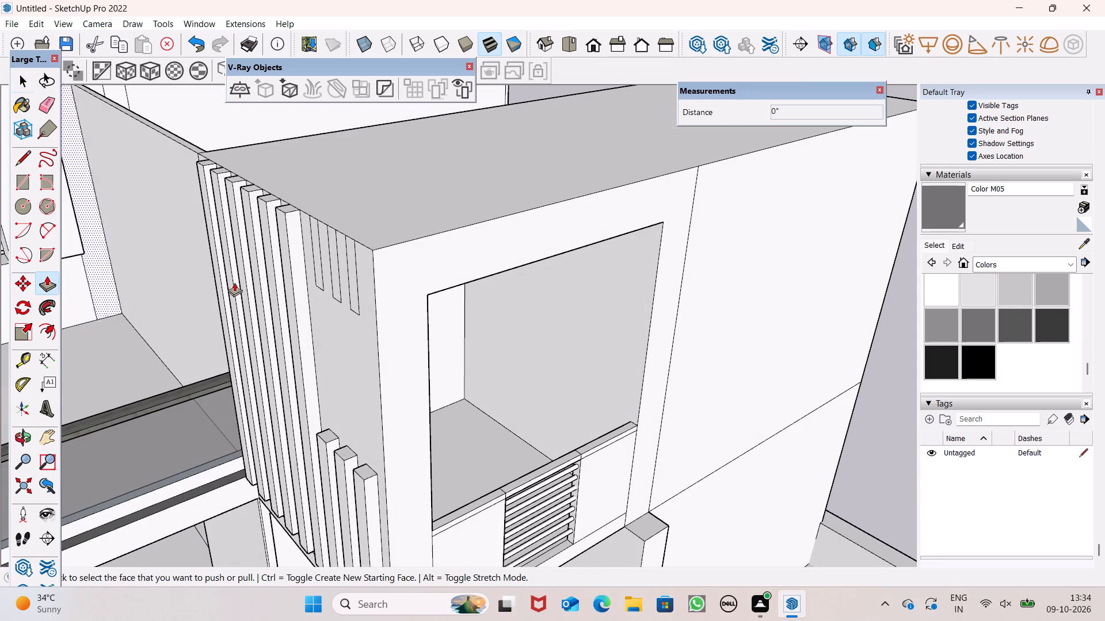
scroll(322, 294, "up", 6)
left_click_drag(313, 266, 270, 285)
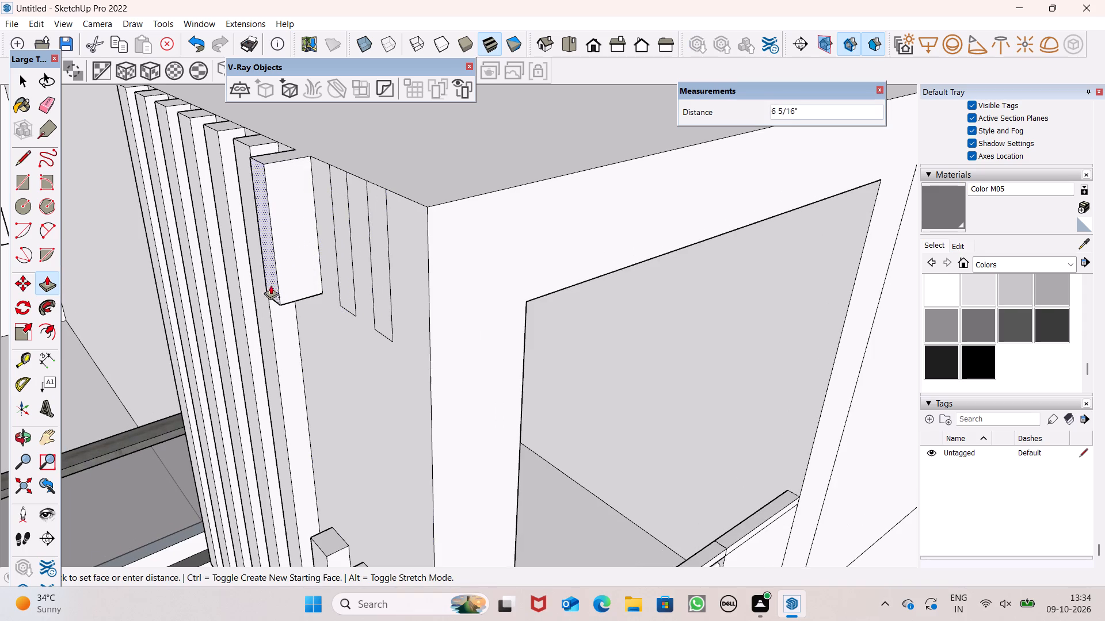
left_click_drag(270, 285, 275, 342)
left_click_drag(343, 279, 308, 281)
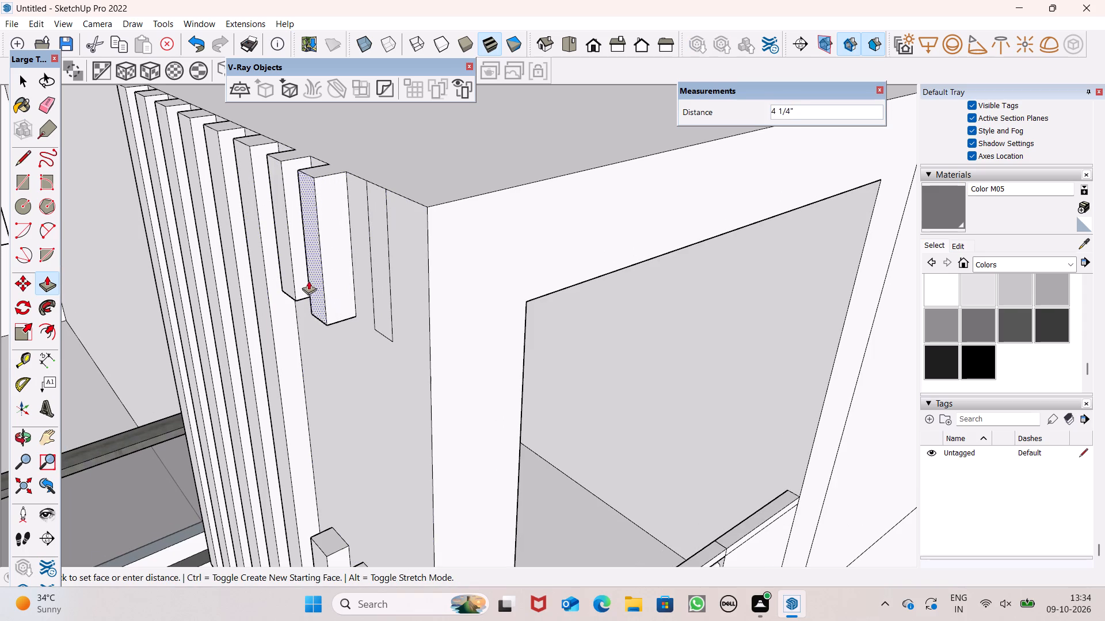
left_click_drag(308, 281, 274, 194)
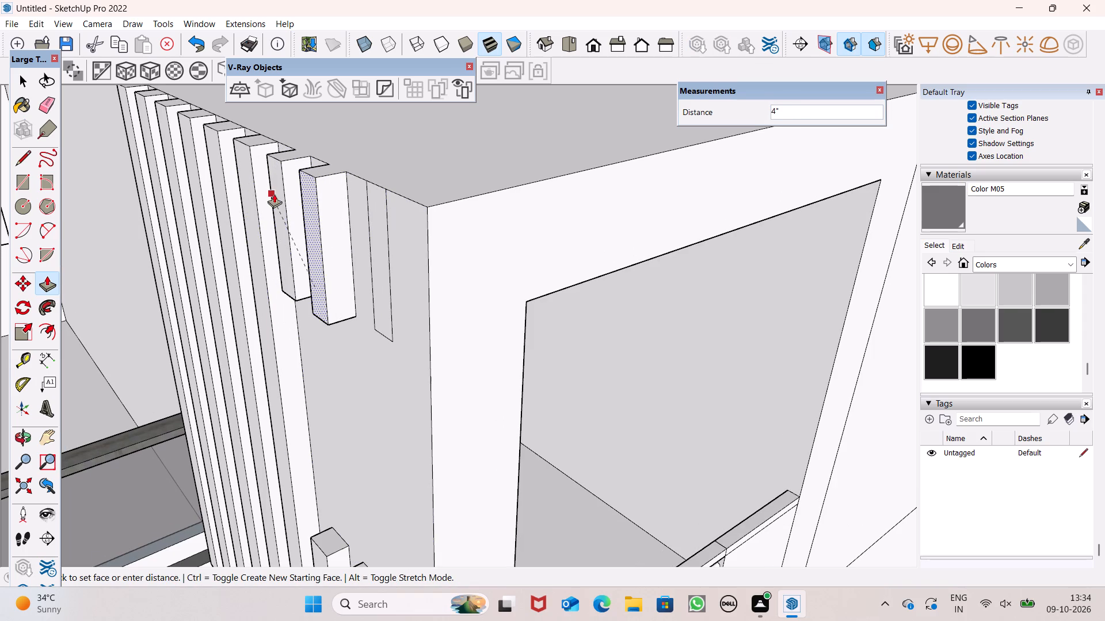
left_click_drag(274, 194, 275, 195)
left_click_drag(383, 269, 248, 198)
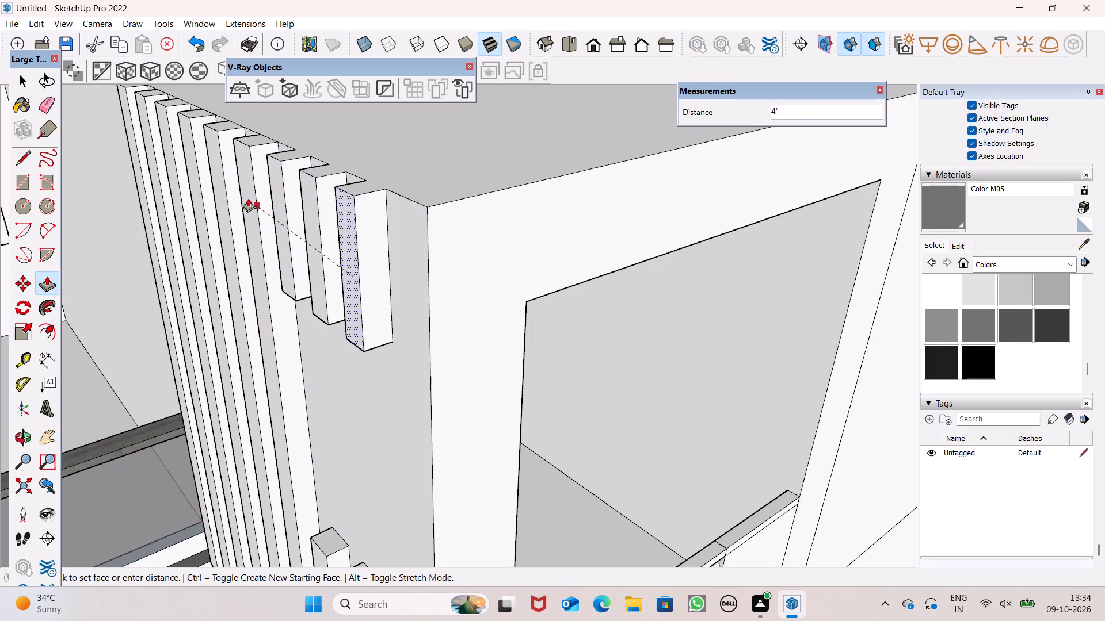
left_click_drag(248, 198, 285, 201)
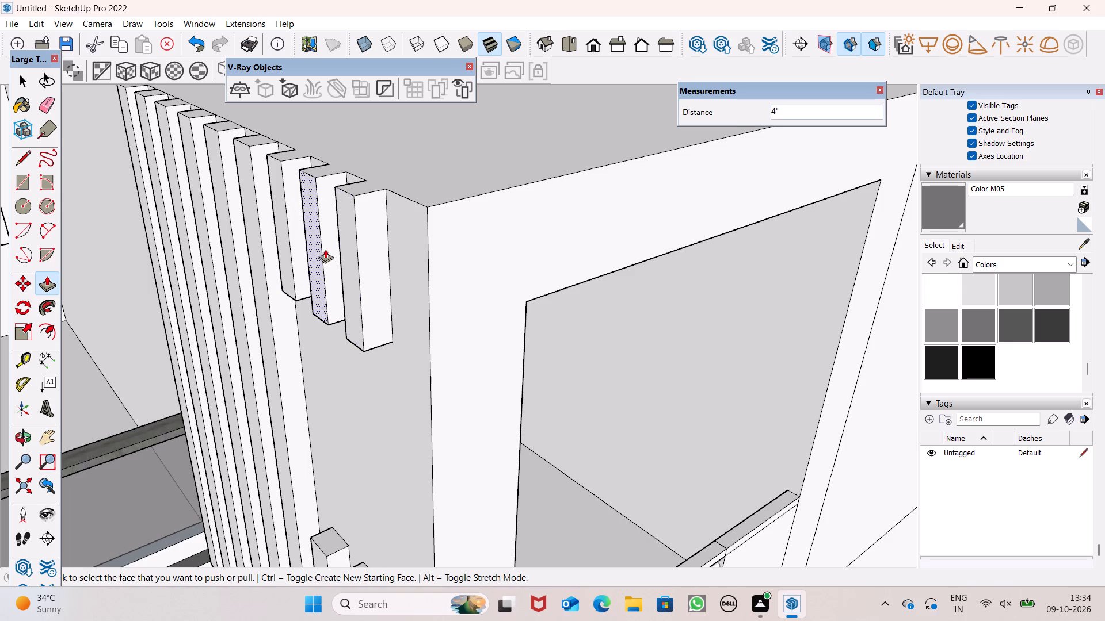
Extend the undersides of the three upper blocks about 3' 8 5/16" down to the tops of the short fins with Push/Pull.
scroll(329, 244, "down", 2)
middle_click_drag(340, 371, 321, 190)
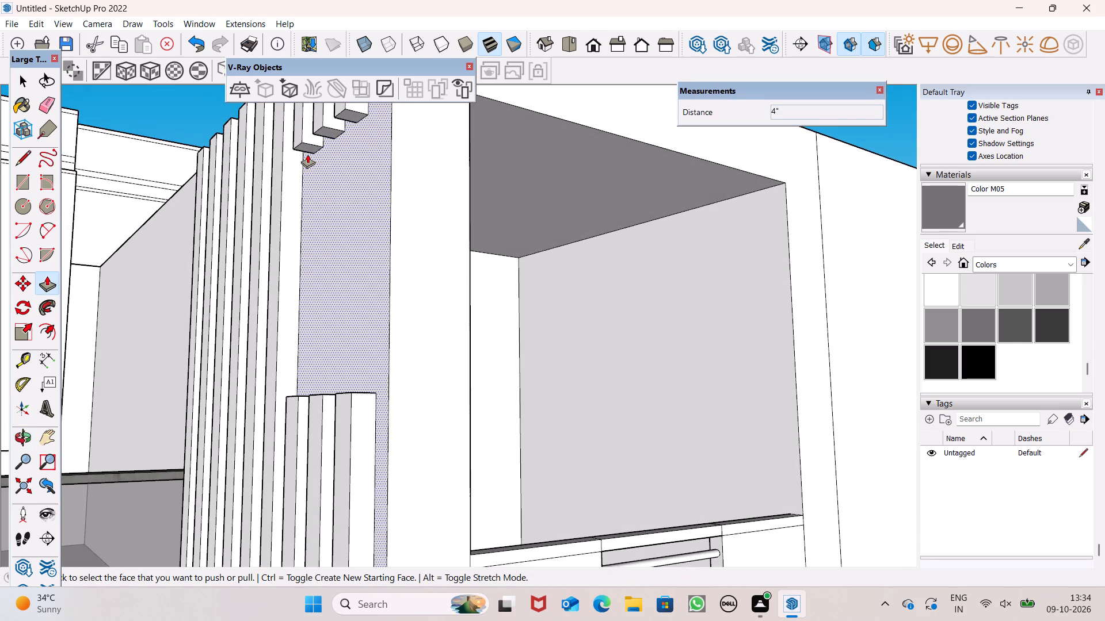
left_click_drag(304, 149, 320, 393)
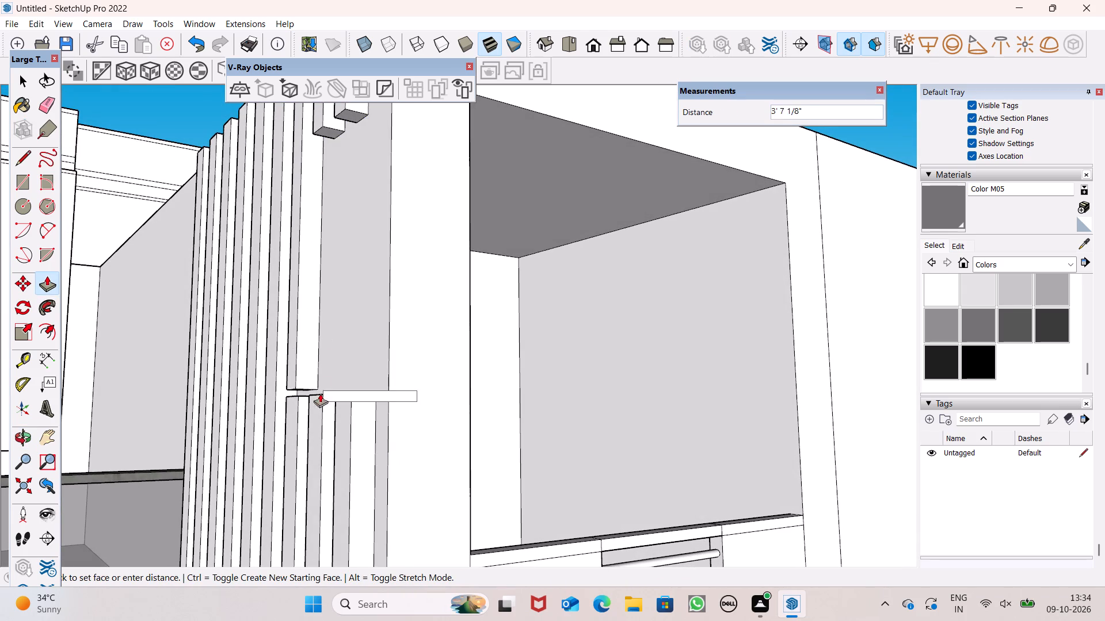
left_click_drag(320, 393, 317, 396)
middle_click_drag(322, 340, 398, 448)
scroll(397, 236, "up", 2)
middle_click_drag(398, 239, 400, 218)
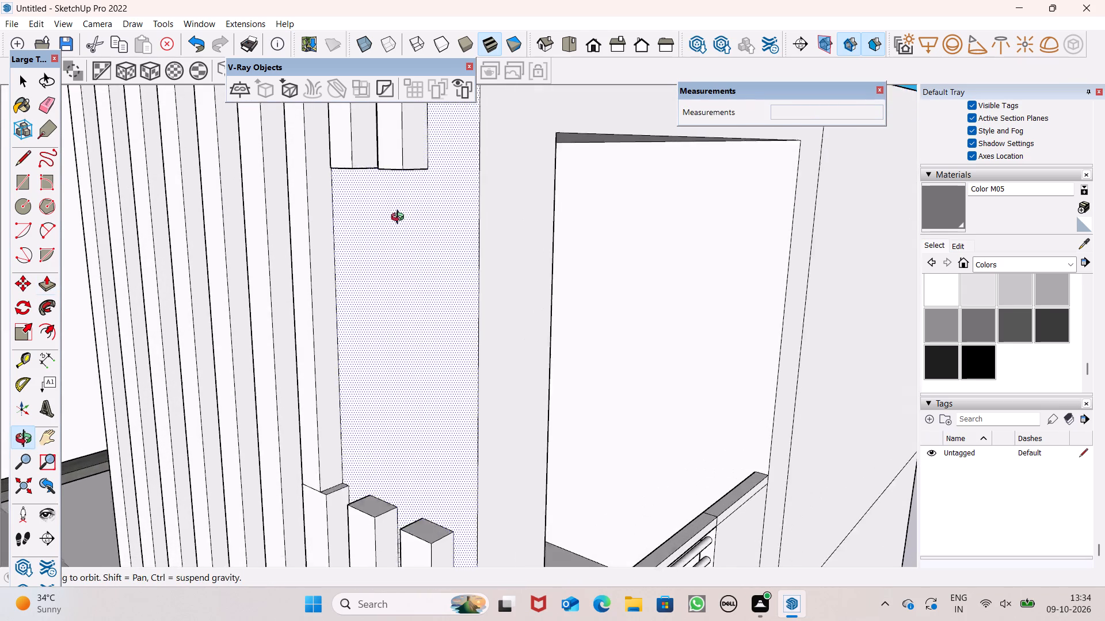
middle_click_drag(400, 218, 388, 163)
scroll(368, 166, "down", 3)
scroll(360, 129, "up", 1)
scroll(358, 128, "down", 1)
scroll(358, 128, "up", 1)
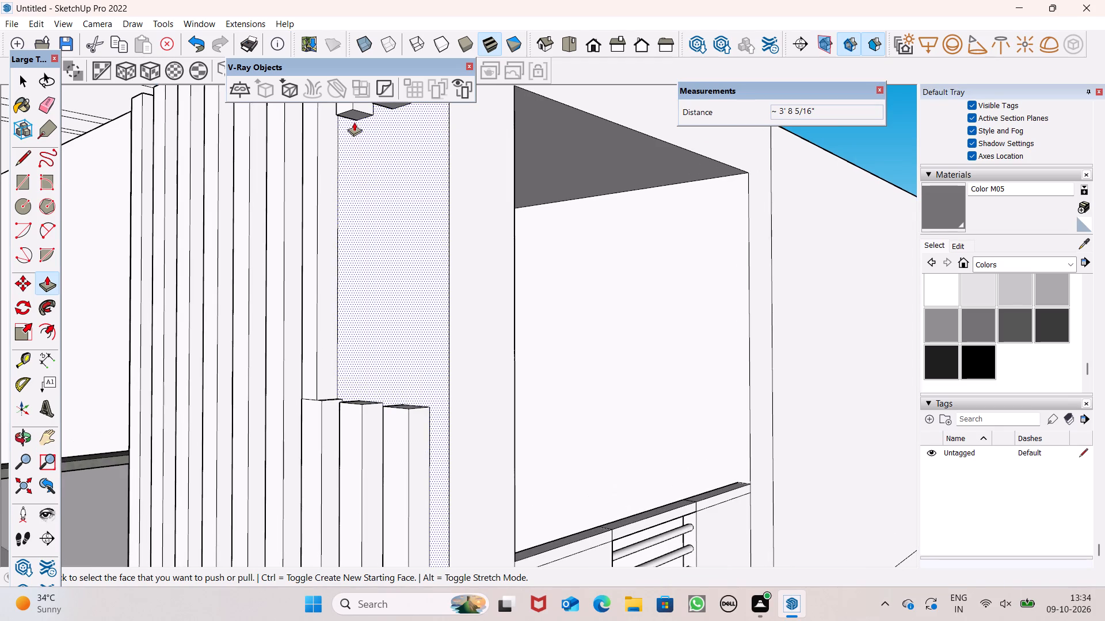
left_click_drag(354, 116, 348, 416)
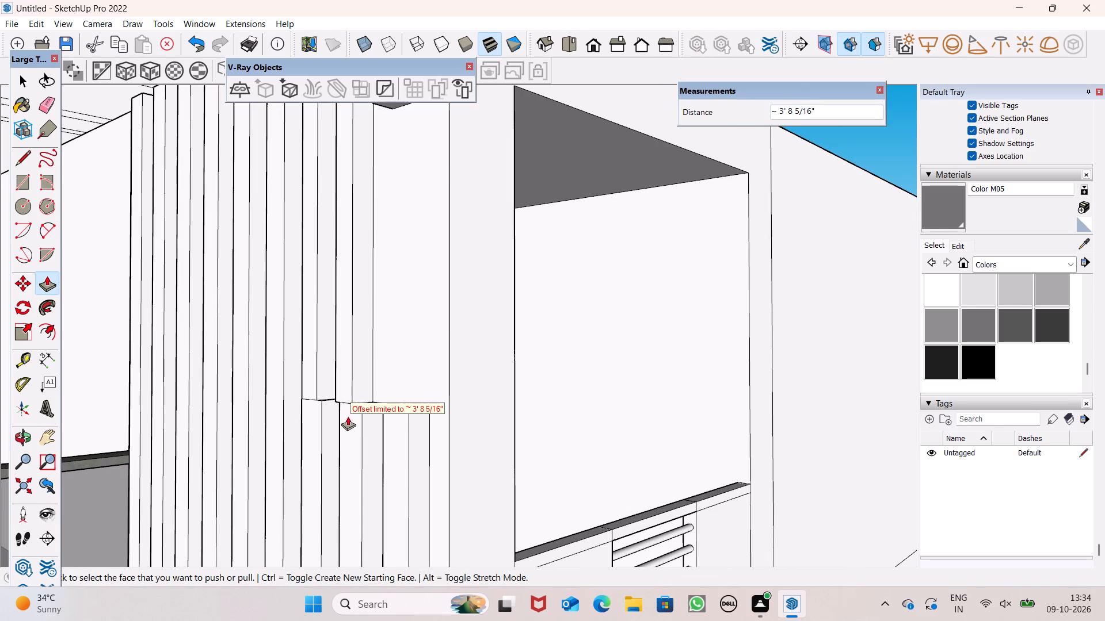
scroll(350, 394, "down", 4)
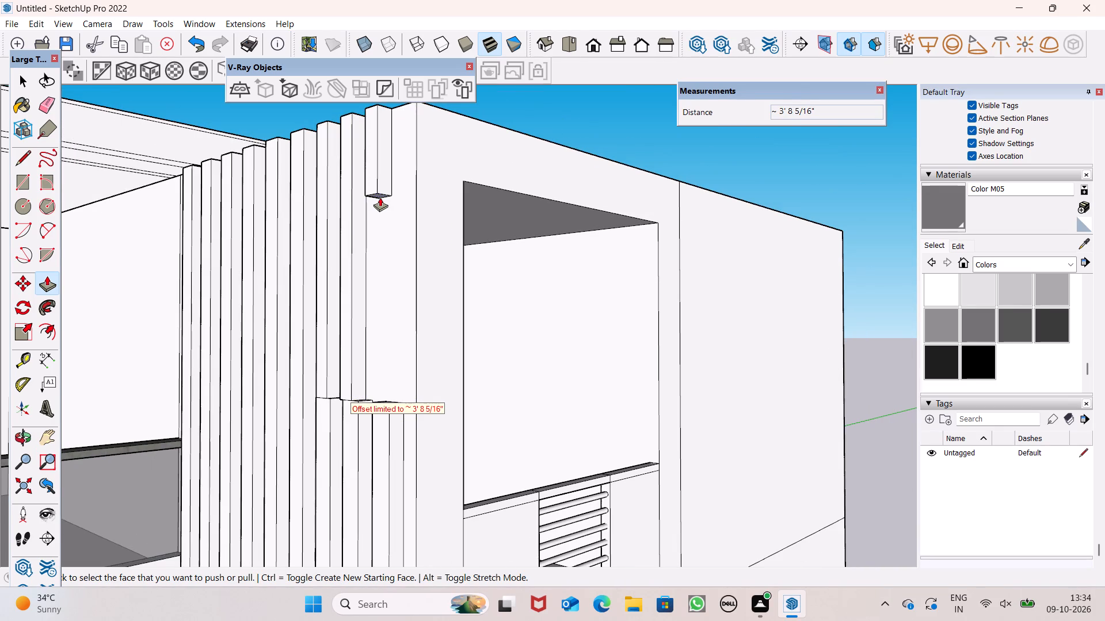
left_click_drag(380, 195, 398, 415)
scroll(383, 326, "down", 2)
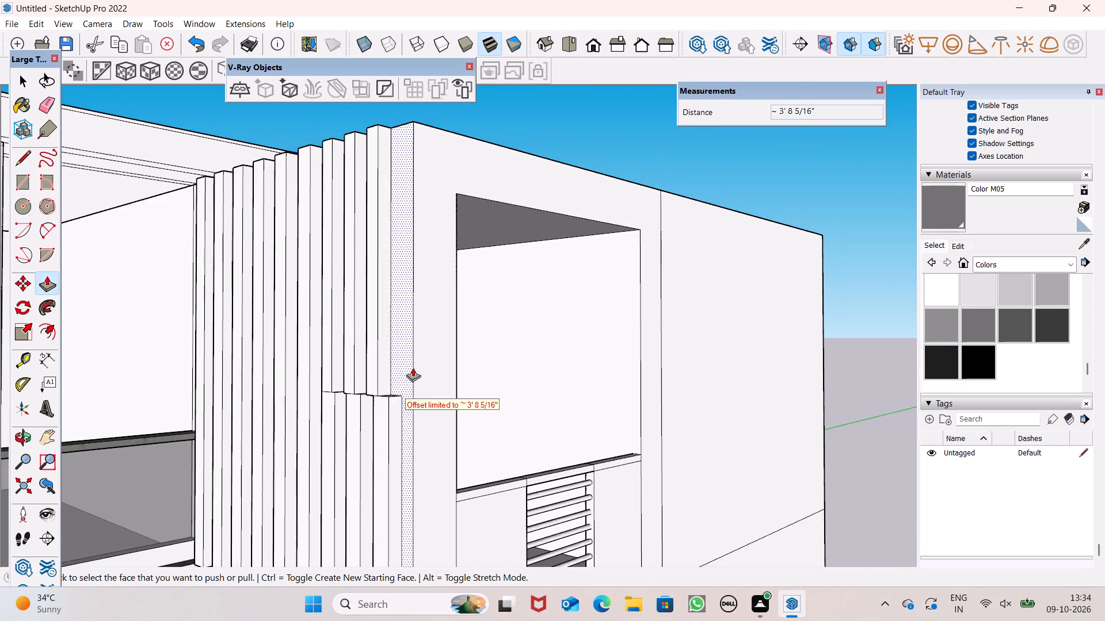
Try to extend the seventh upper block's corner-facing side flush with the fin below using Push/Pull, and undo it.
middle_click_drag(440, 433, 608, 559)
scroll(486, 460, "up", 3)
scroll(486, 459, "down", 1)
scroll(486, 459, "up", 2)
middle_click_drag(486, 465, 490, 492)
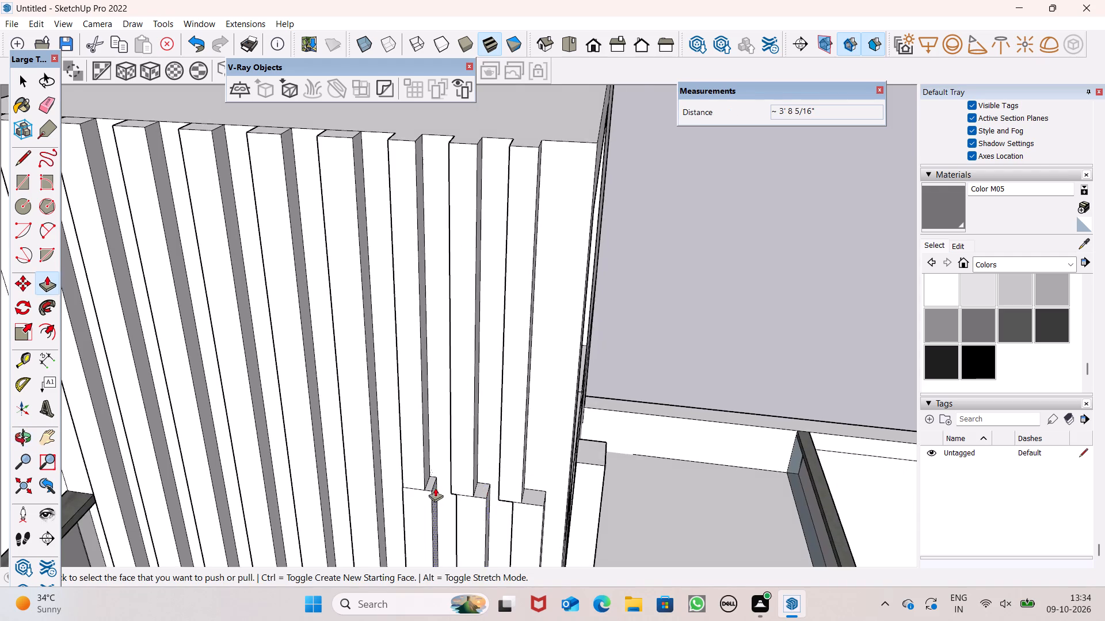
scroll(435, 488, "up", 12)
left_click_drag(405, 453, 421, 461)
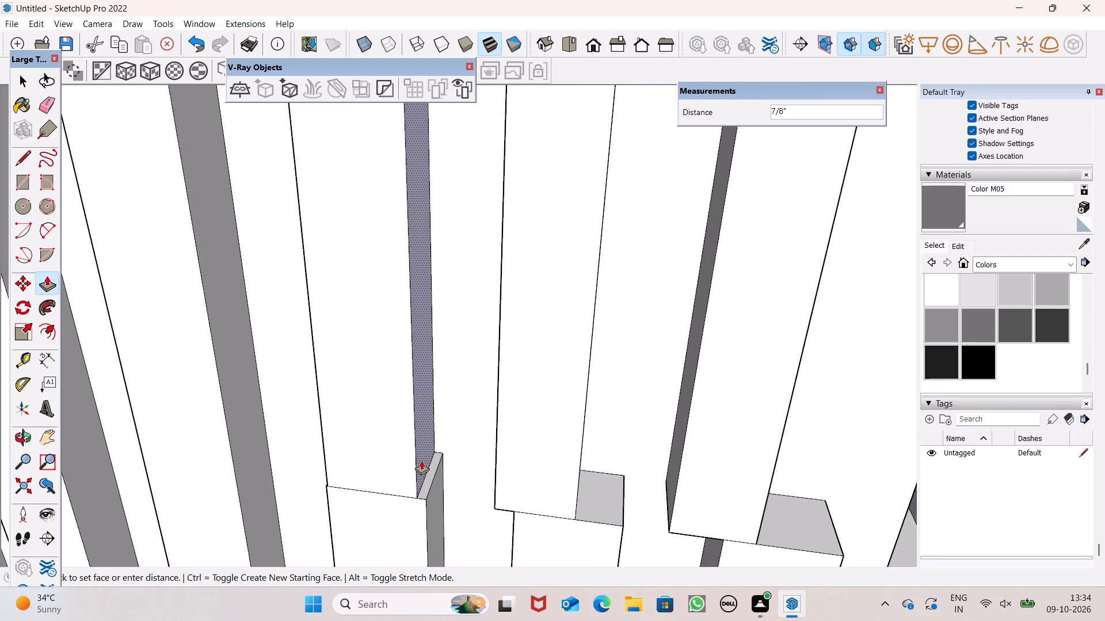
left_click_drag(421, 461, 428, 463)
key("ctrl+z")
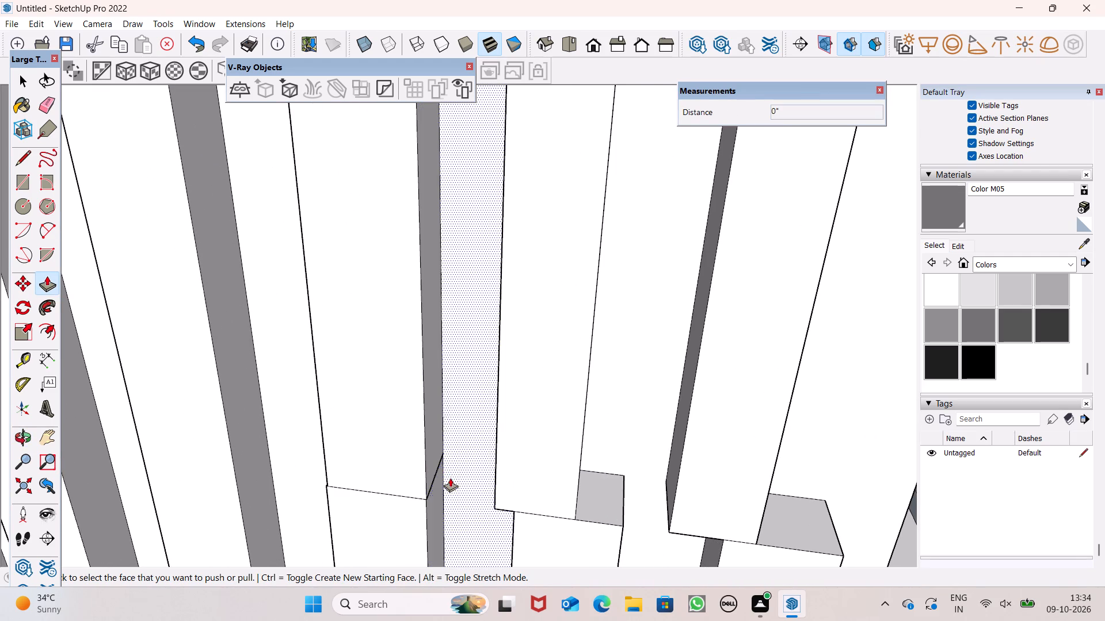
Align the seventh upper block's sides with the fin below using Push/Pull, about 1 5/16" on the corner-facing side and 1/16" on the other.
scroll(418, 455, "up", 6)
left_click_drag(398, 473, 444, 538)
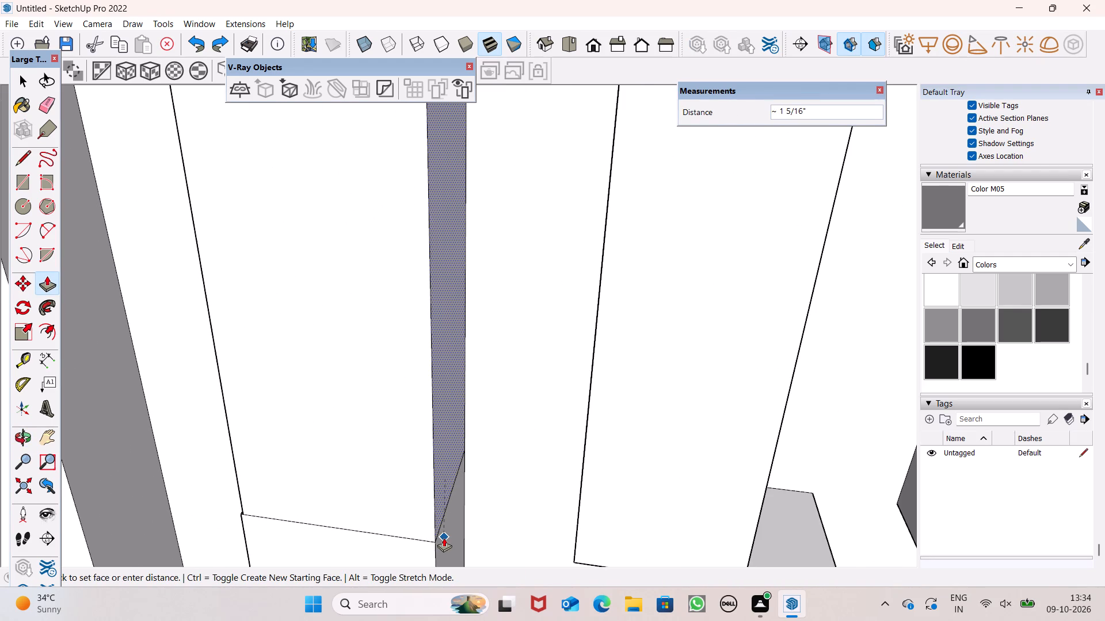
left_click_drag(444, 538, 442, 538)
scroll(387, 427, "down", 5)
scroll(381, 344, "down", 3)
scroll(688, 515, "up", 1)
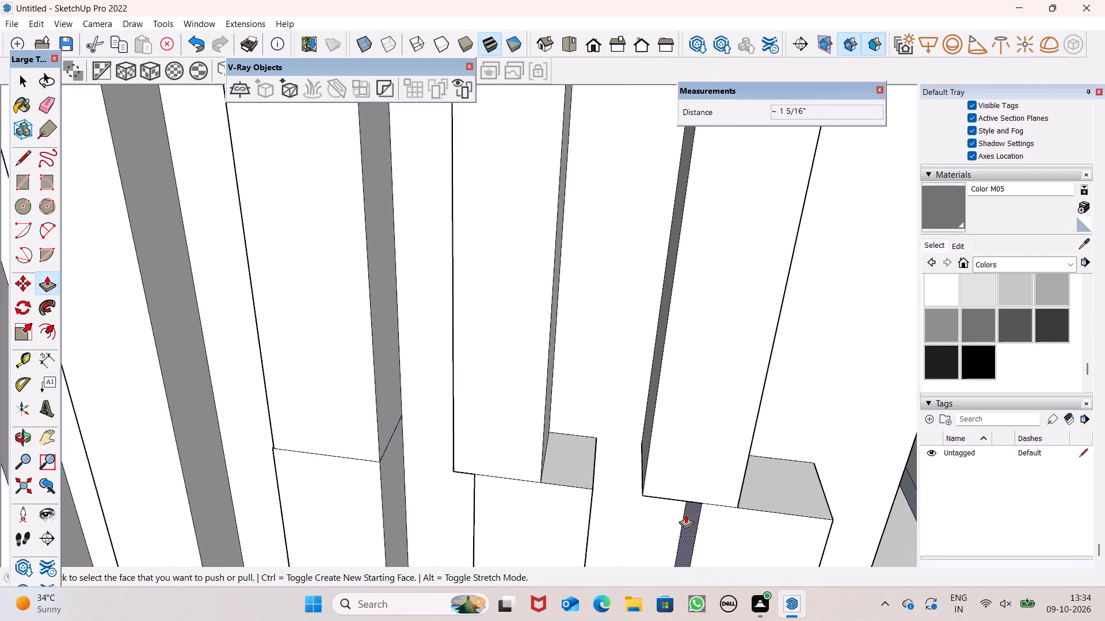
middle_click_drag(647, 487, 872, 331)
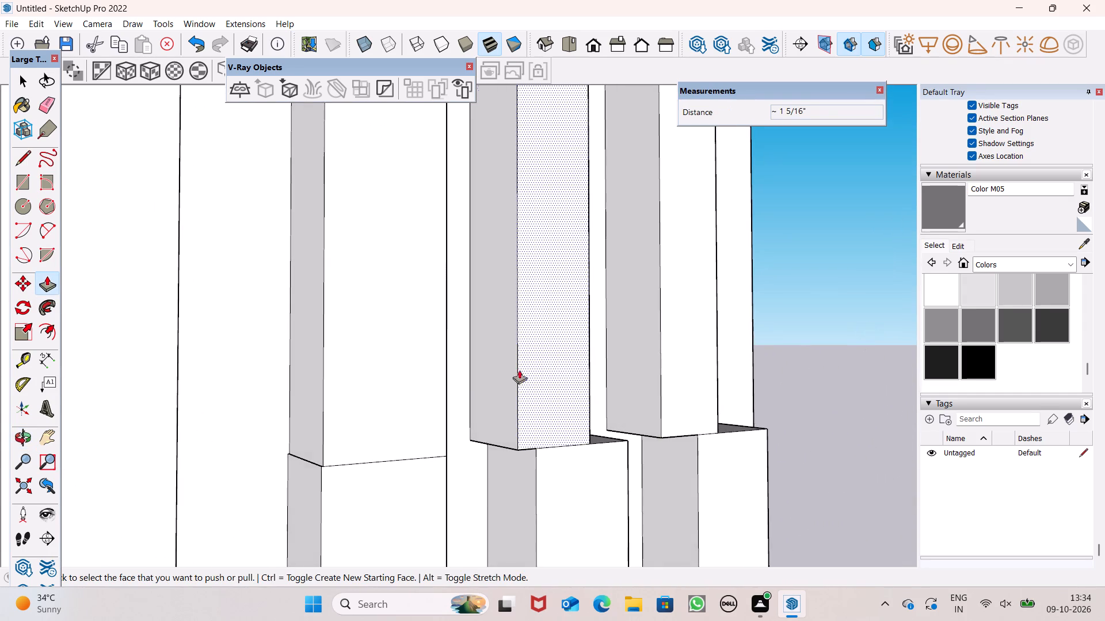
middle_click_drag(443, 378, 471, 463)
scroll(358, 508, "up", 6)
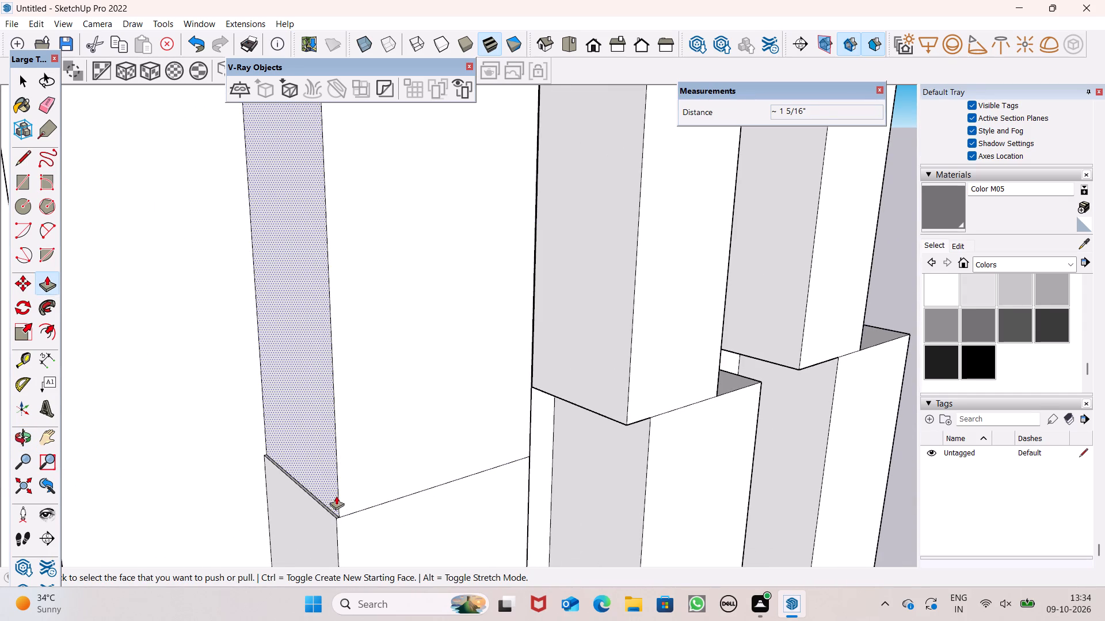
left_click_drag(330, 495, 325, 513)
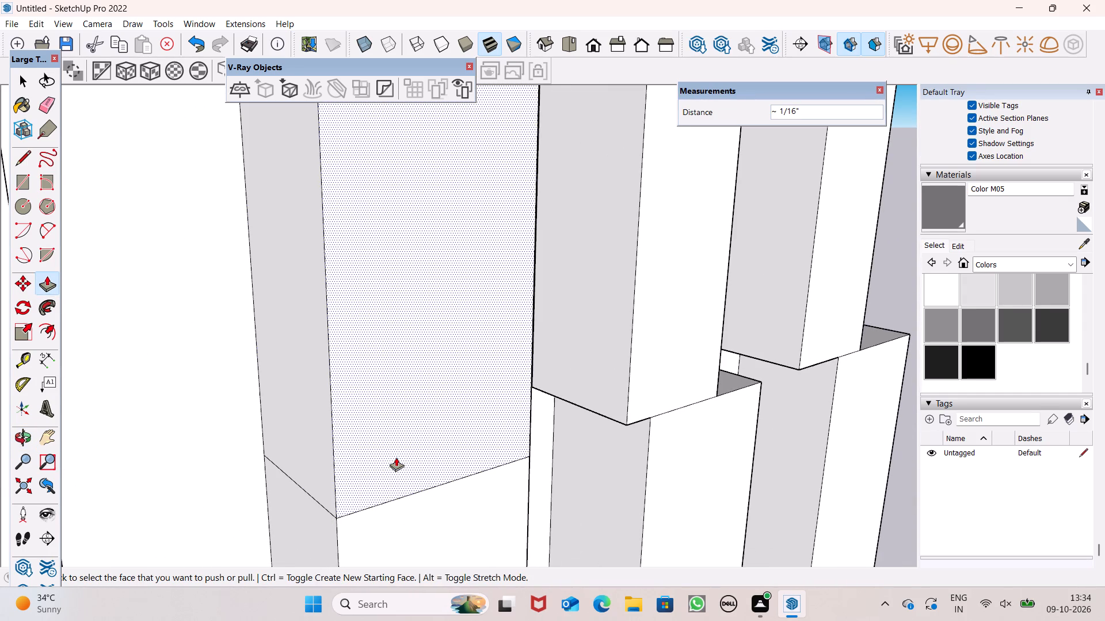
Push the eighth upper block's inner side in and extend its corner-facing side about 2 3/8", flush with the fin below.
middle_click_drag(553, 466, 368, 430)
middle_click_drag(514, 392, 547, 443)
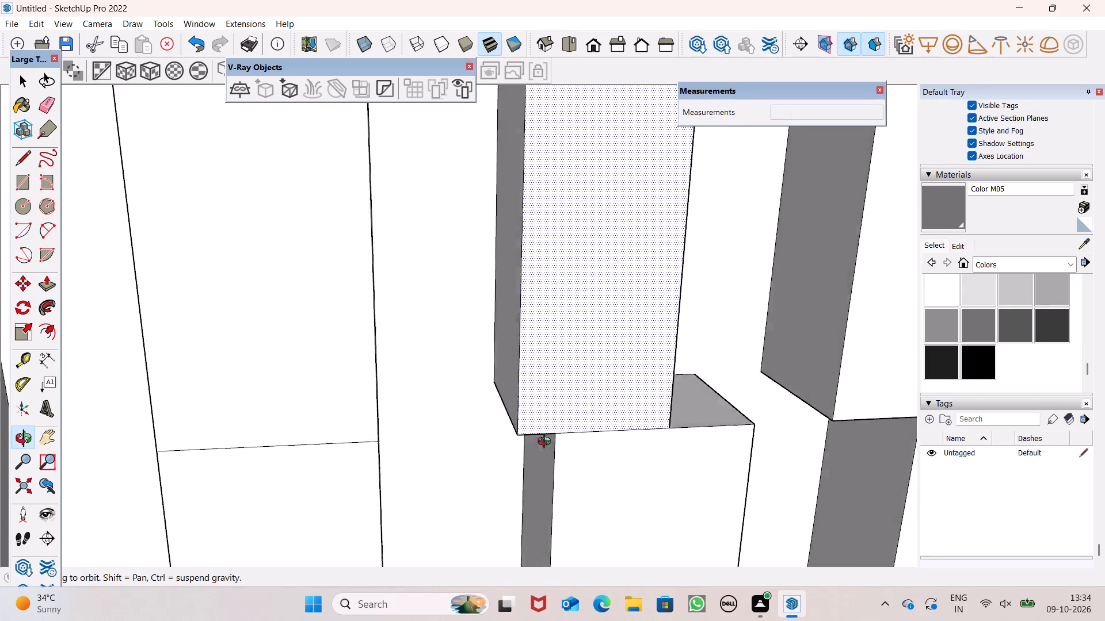
middle_click_drag(547, 443, 567, 469)
left_click_drag(517, 384, 561, 390)
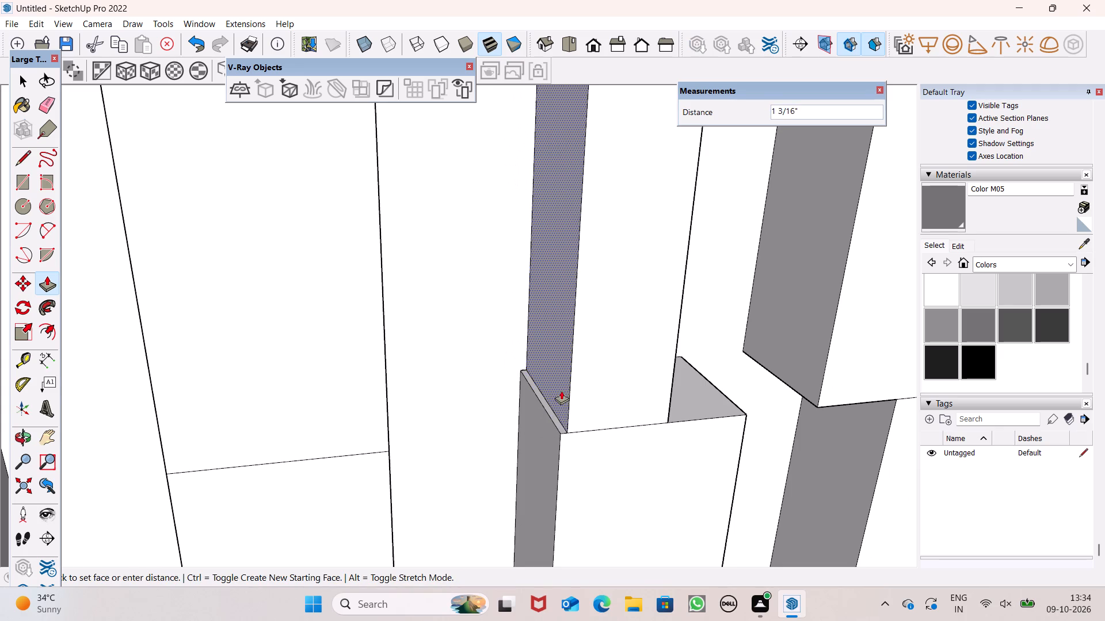
left_click_drag(561, 390, 562, 458)
middle_click_drag(647, 471, 645, 470)
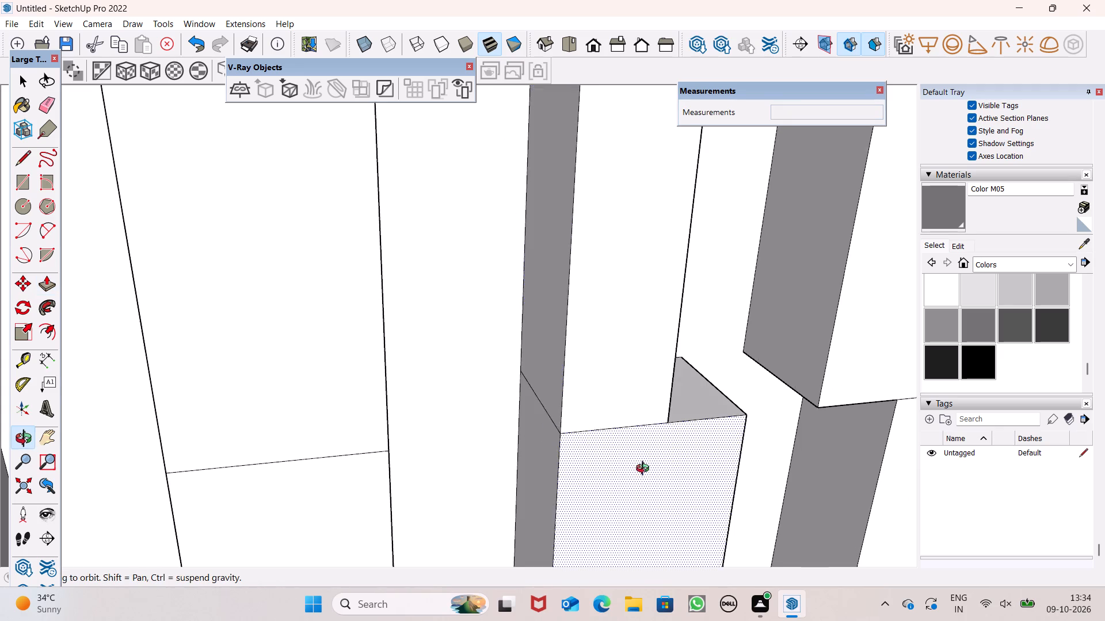
middle_click_drag(645, 470, 369, 444)
left_click_drag(570, 428, 634, 514)
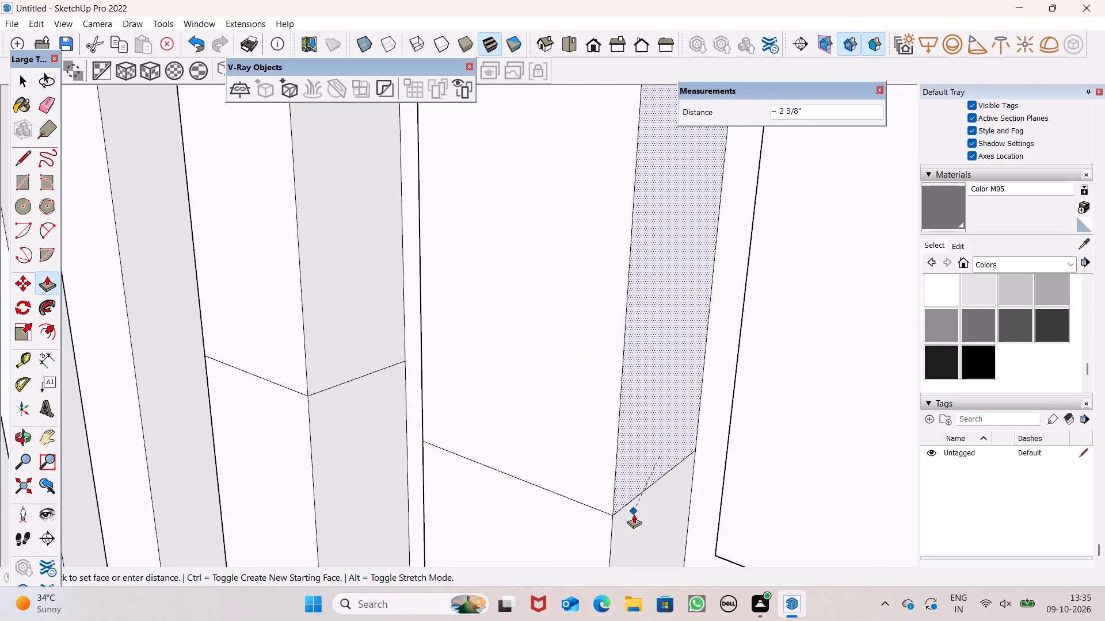
left_click_drag(634, 514, 632, 518)
Align the ninth upper block with its lower fin using Push/Pull, about 3 15/16" on the corner-facing side and 2 9/16" on the inner side.
scroll(515, 402, "down", 6)
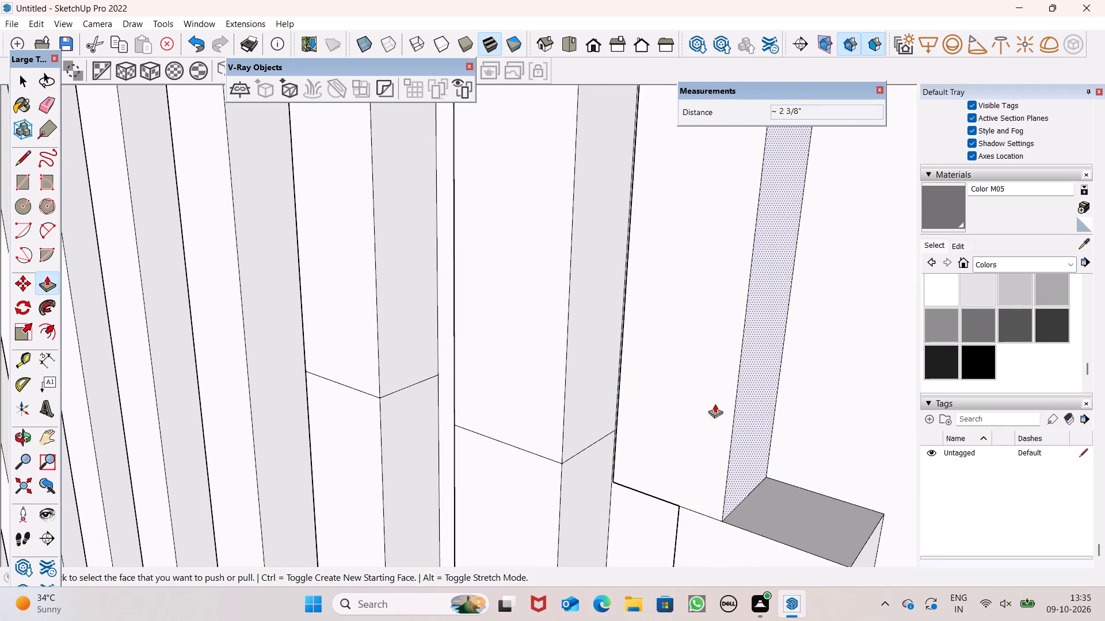
scroll(519, 327, "down", 2)
left_click_drag(702, 441, 749, 506)
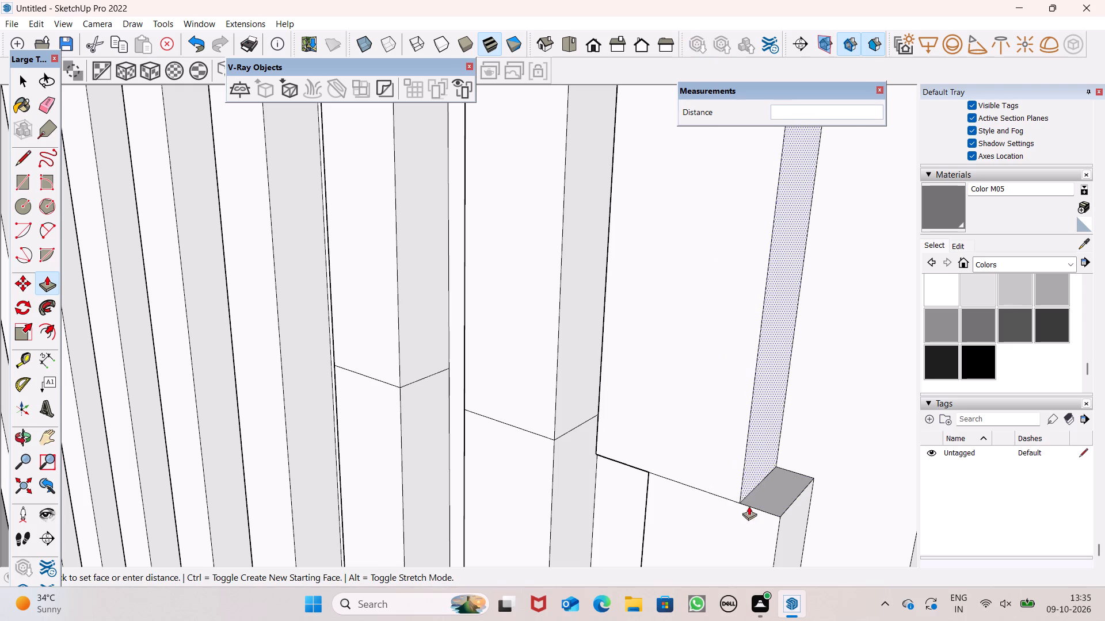
left_click_drag(749, 506, 778, 536)
middle_click_drag(730, 498, 942, 421)
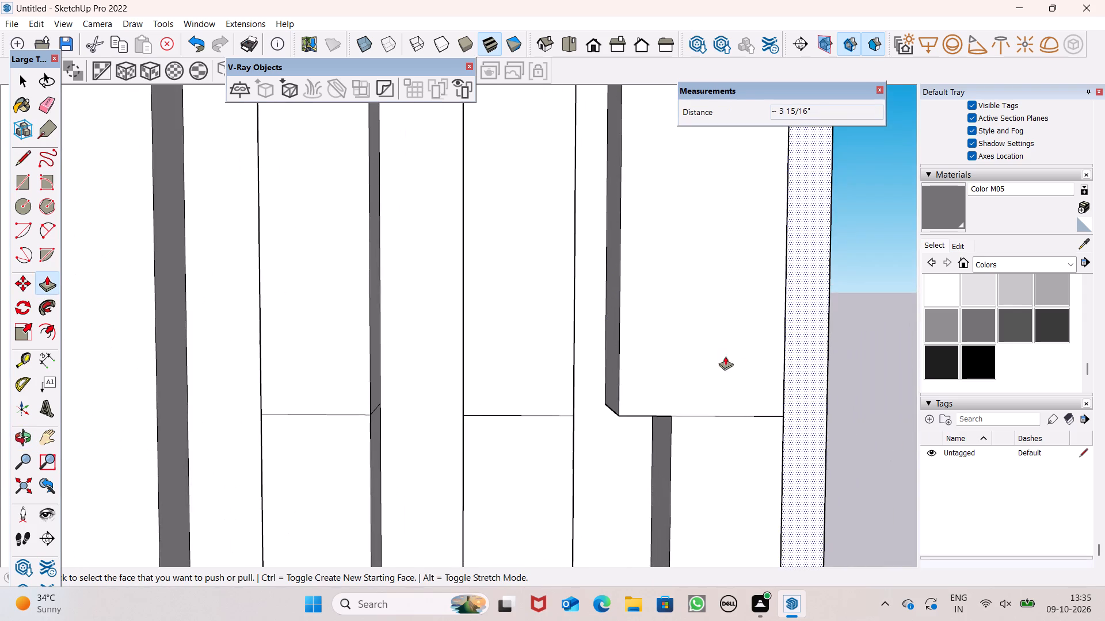
left_click_drag(610, 376, 658, 435)
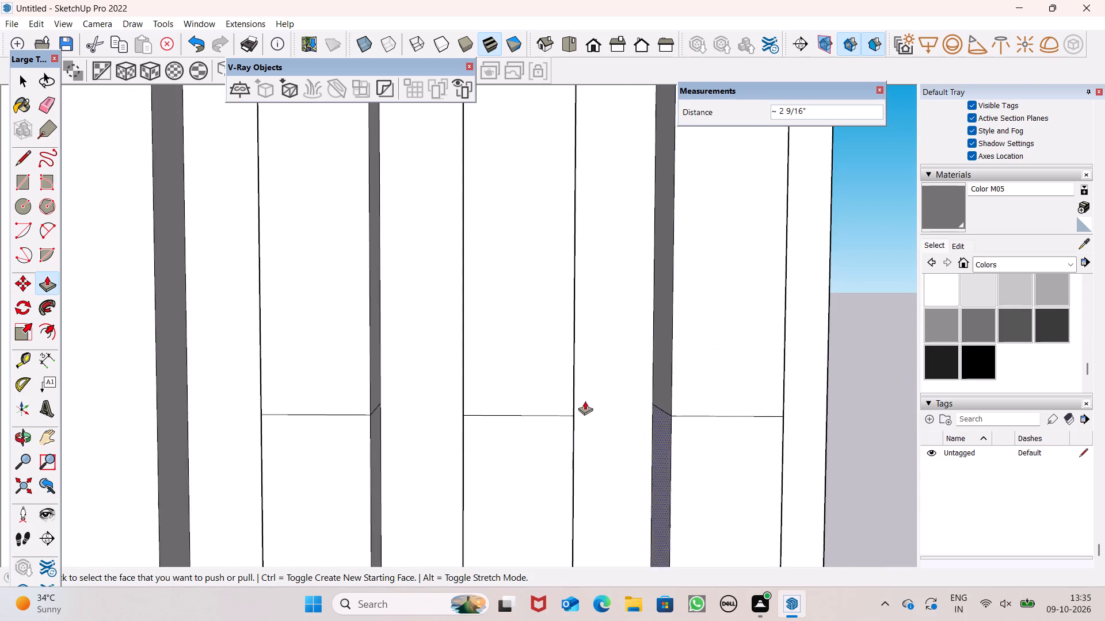
Erase the seam lines across the fronts of the seventh, eighth and ninth fins and on the ninth fin's inner side.
left_click(50, 108)
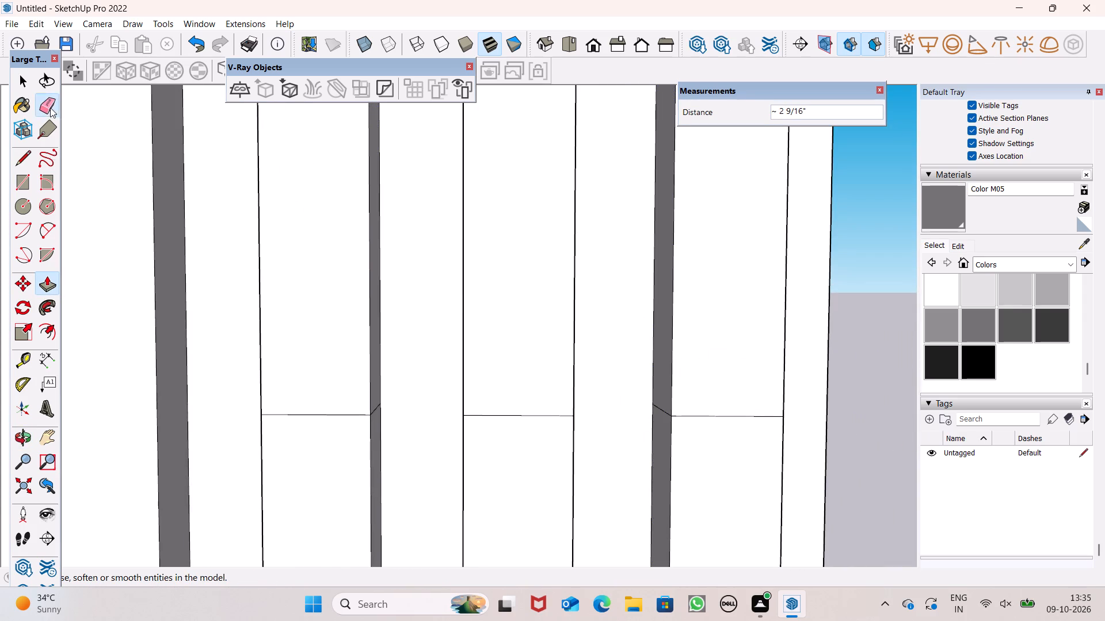
left_click_drag(331, 375, 345, 427)
left_click_drag(510, 415, 513, 432)
left_click_drag(707, 409, 708, 417)
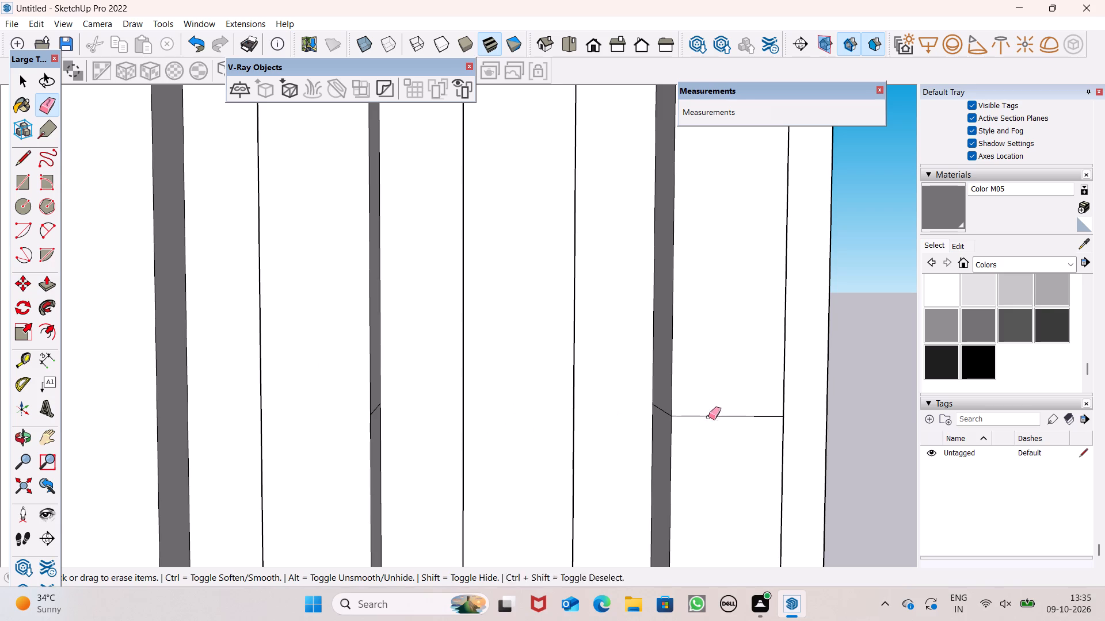
left_click_drag(708, 417, 689, 420)
left_click_drag(669, 401, 664, 415)
Erase the seam lines on the corner-facing sides of the seventh and eighth fins.
middle_click_drag(521, 441, 375, 447)
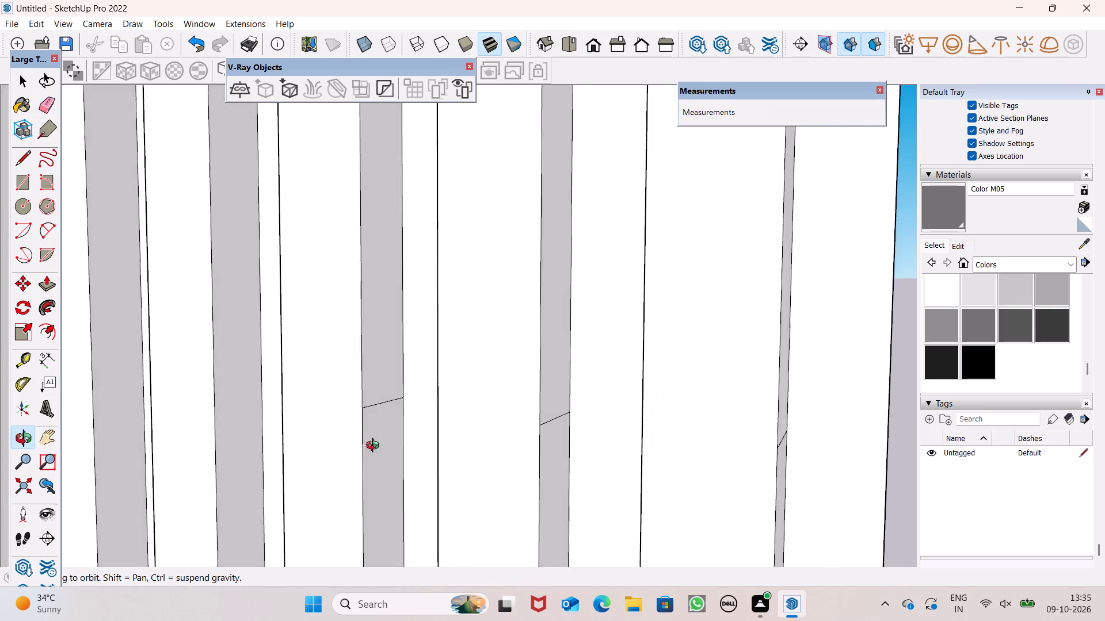
middle_click_drag(375, 447, 357, 442)
double_click(388, 407)
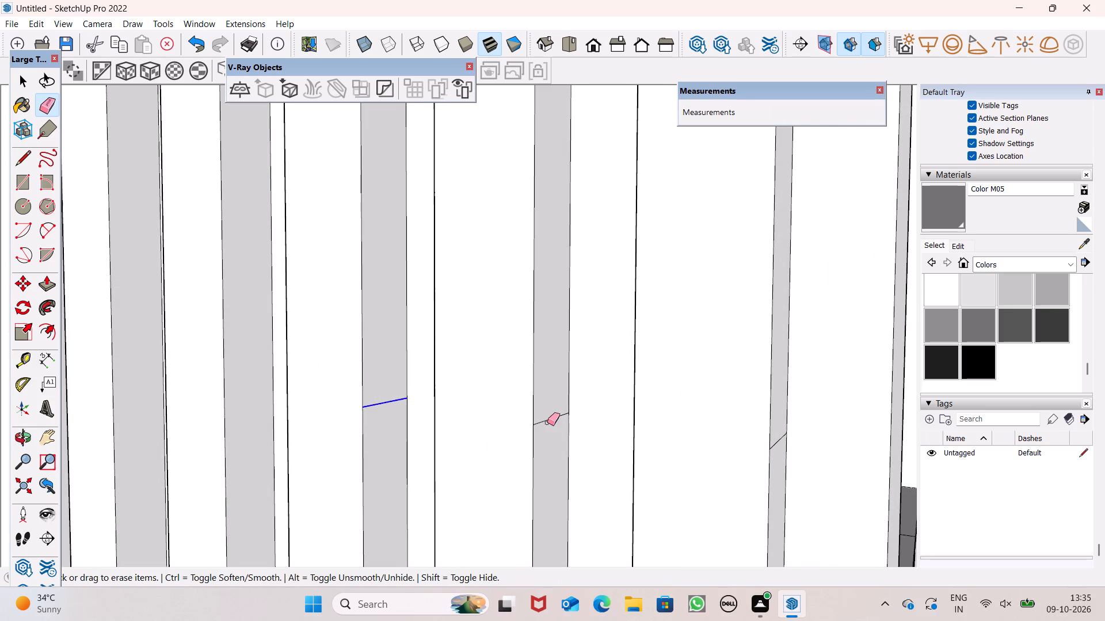
left_click(547, 423)
left_click_drag(554, 419, 553, 424)
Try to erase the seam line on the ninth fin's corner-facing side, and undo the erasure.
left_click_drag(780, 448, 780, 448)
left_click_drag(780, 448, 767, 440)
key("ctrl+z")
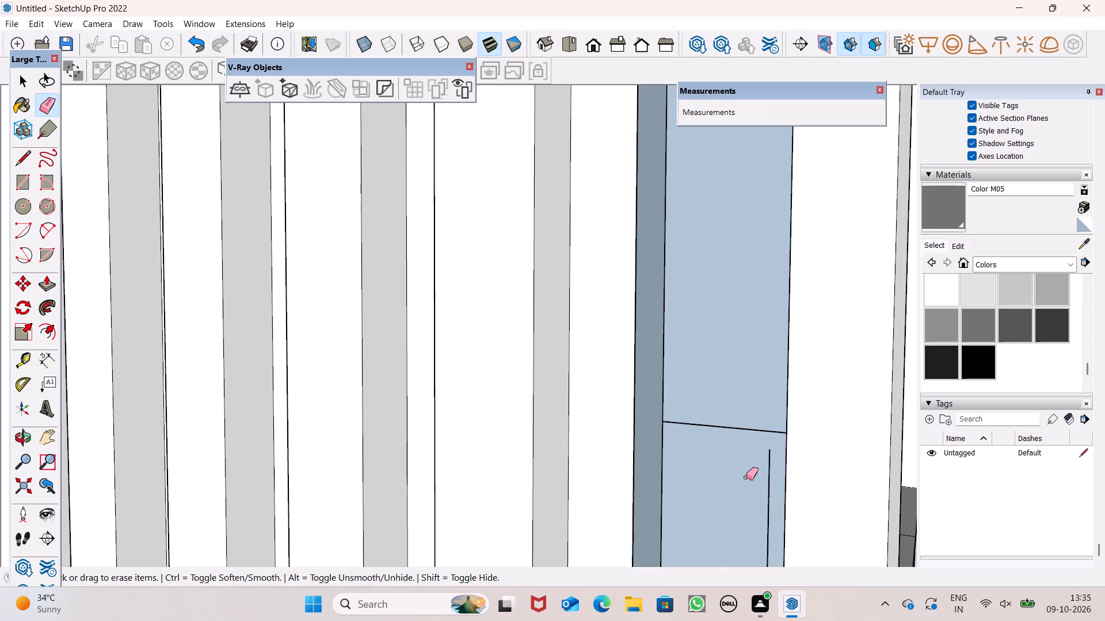
Erase only the seam line on the ninth fin's corner-facing side.
middle_click_drag(756, 475, 695, 473)
left_click_drag(741, 450, 745, 466)
scroll(706, 432, "down", 1)
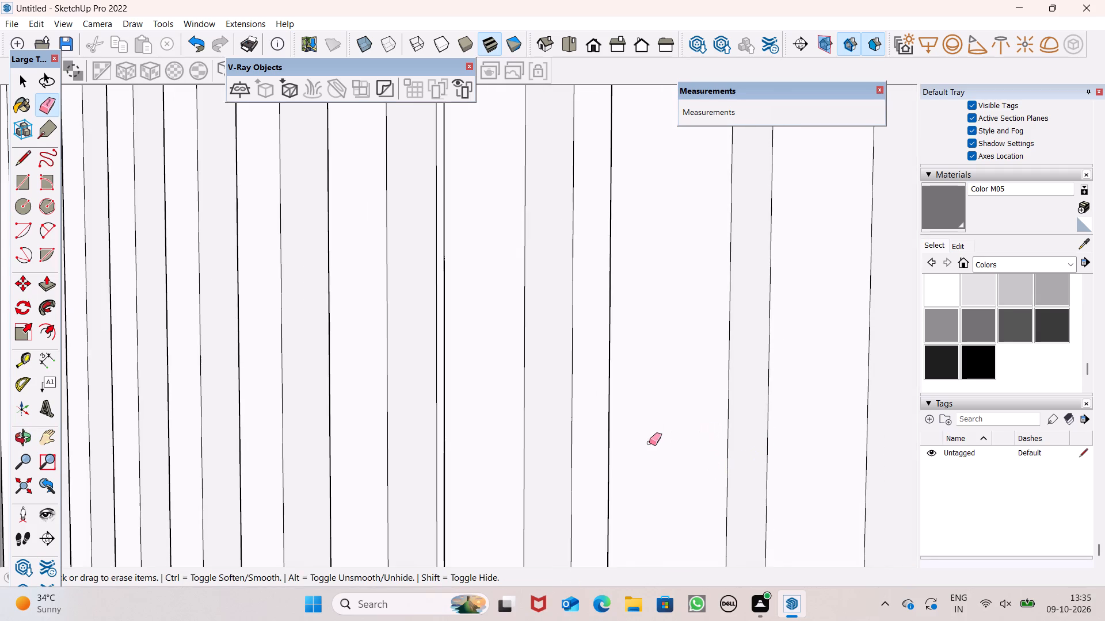
Erase the remaining seam lines on the inner sides of the seventh and eighth fins.
middle_click_drag(768, 481, 1104, 460)
middle_click_drag(315, 379, 401, 401)
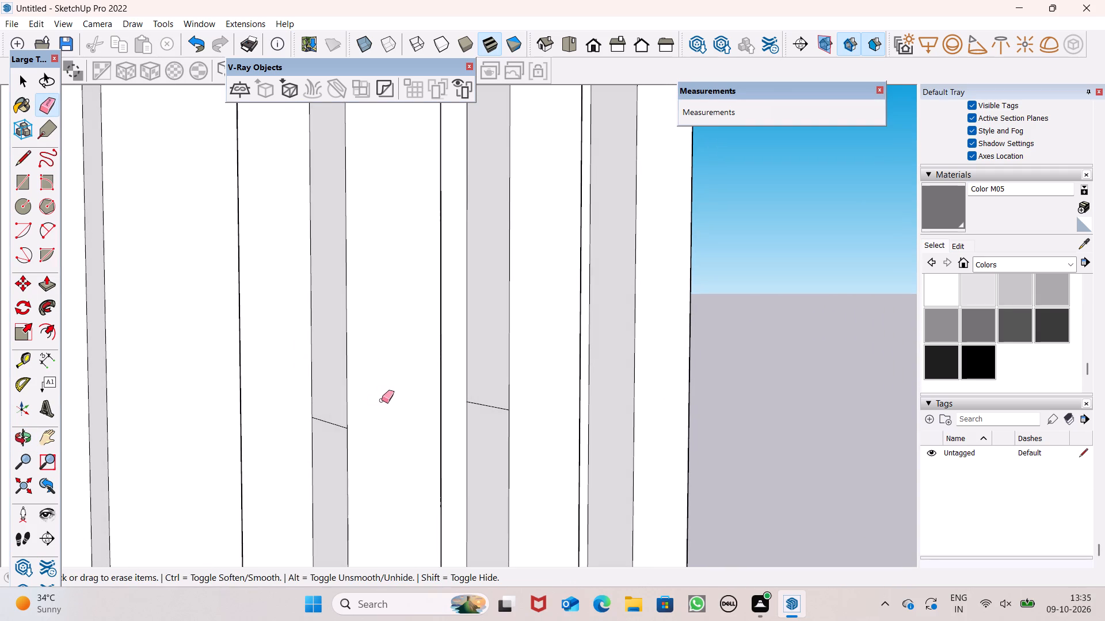
left_click_drag(330, 414, 331, 430)
left_click_drag(487, 400, 487, 409)
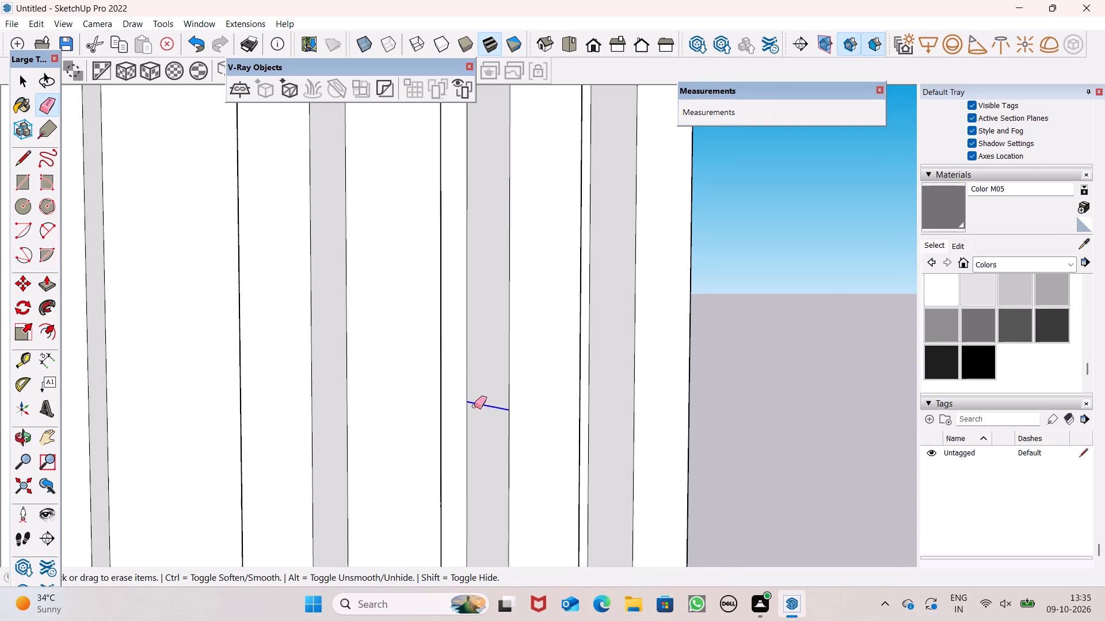
scroll(469, 370, "down", 9)
key("space")
Examine the finned upper box and the surrounding house exterior from the front, side and below.
scroll(644, 324, "down", 4)
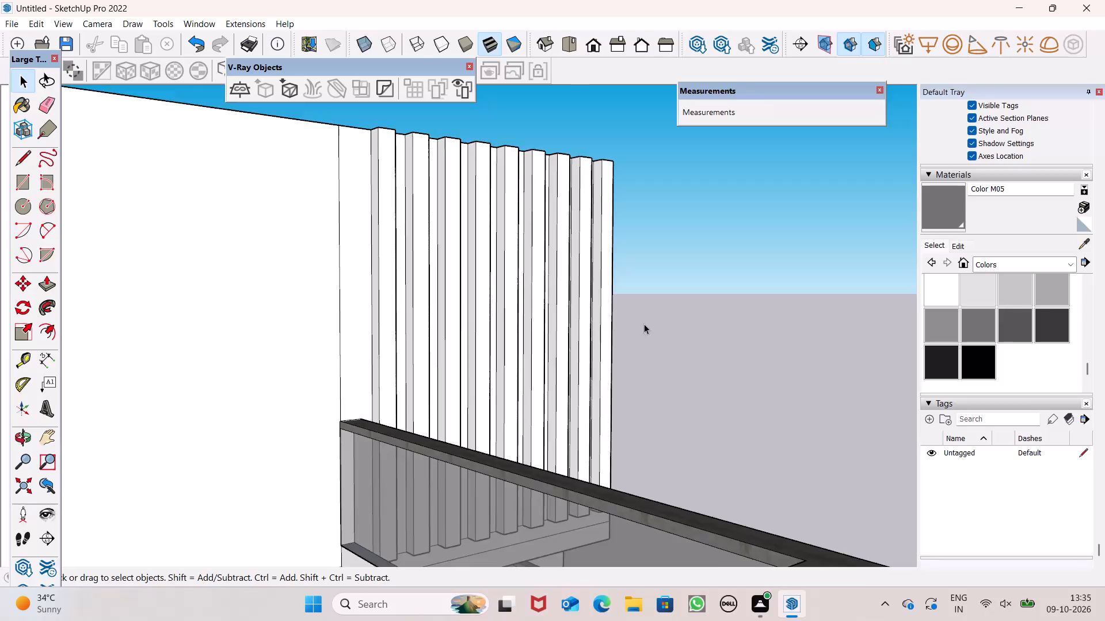
scroll(595, 346, "down", 5)
middle_click_drag(658, 377, 432, 467)
scroll(594, 454, "down", 4)
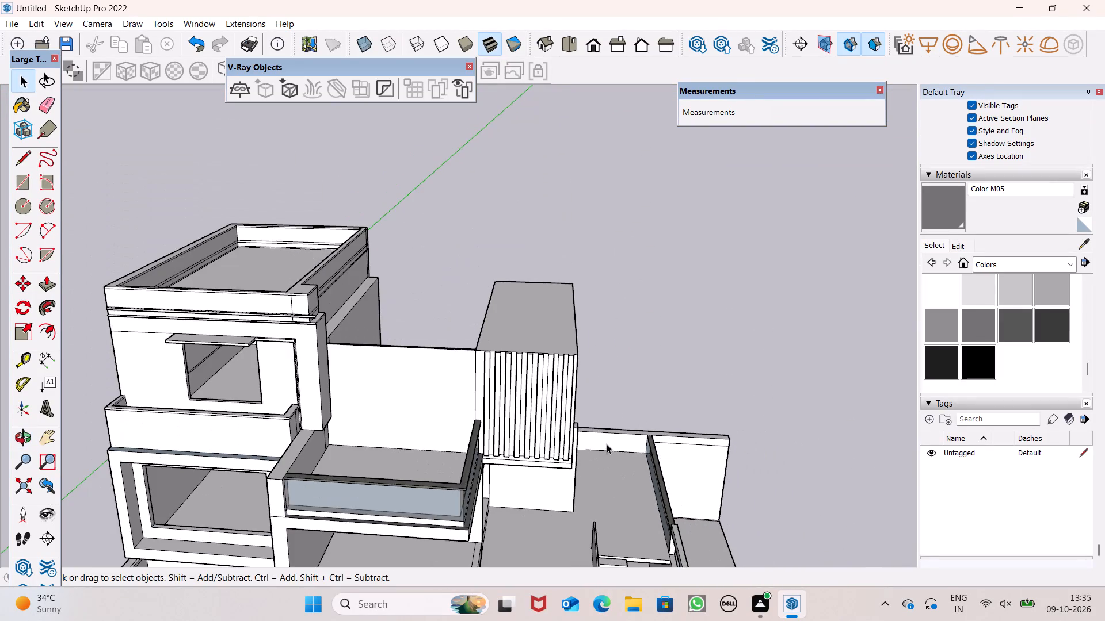
middle_click_drag(607, 443, 300, 390)
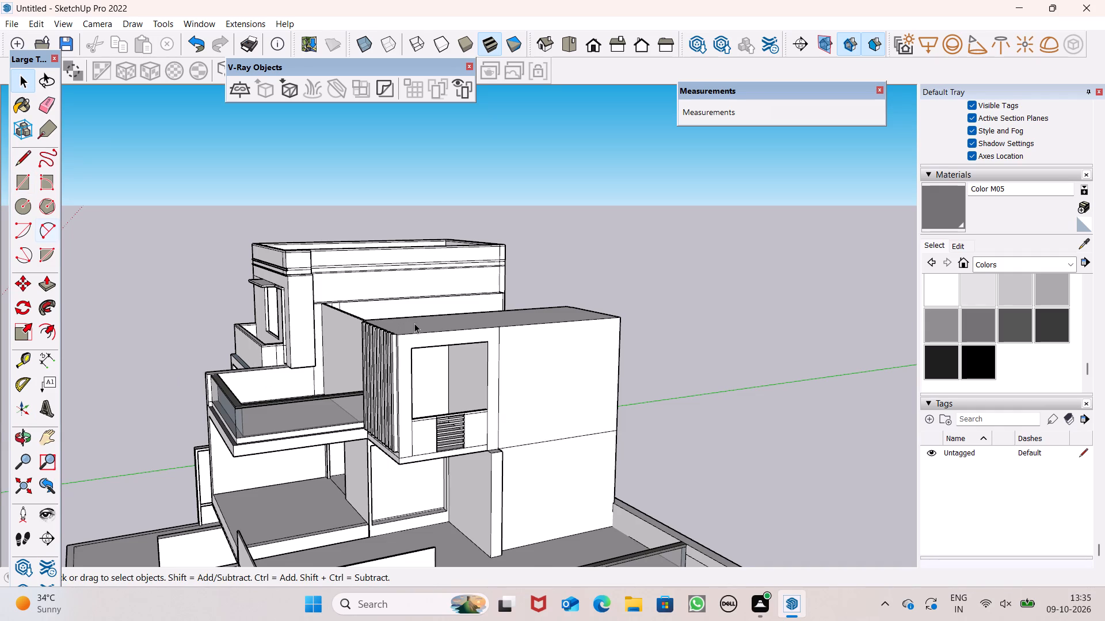
scroll(492, 366, "up", 1)
middle_click_drag(488, 375, 323, 381)
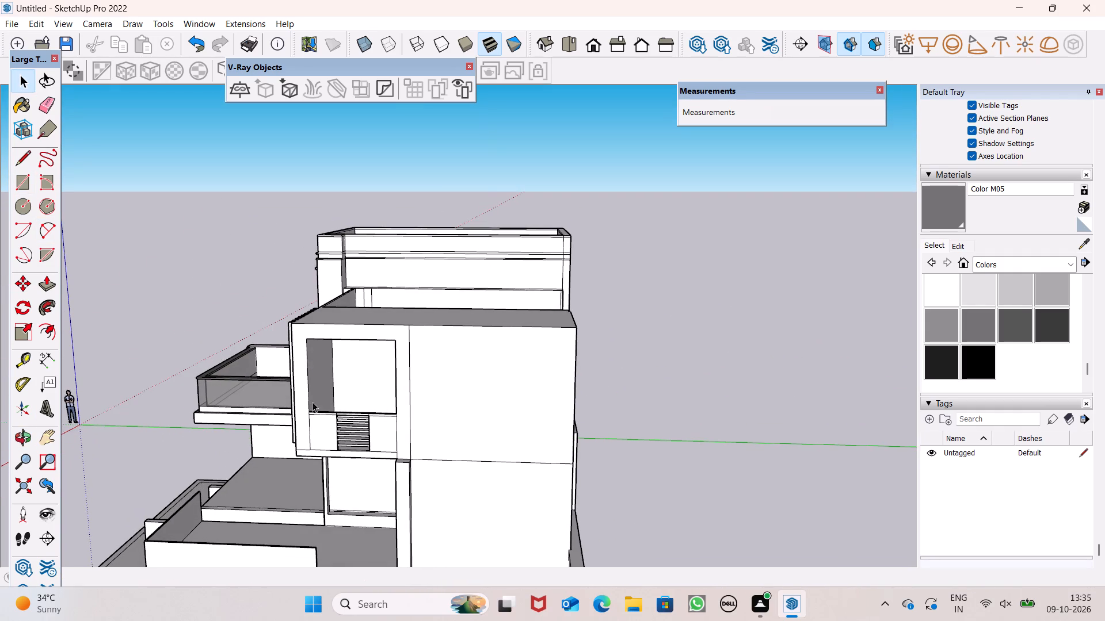
scroll(341, 394, "up", 1)
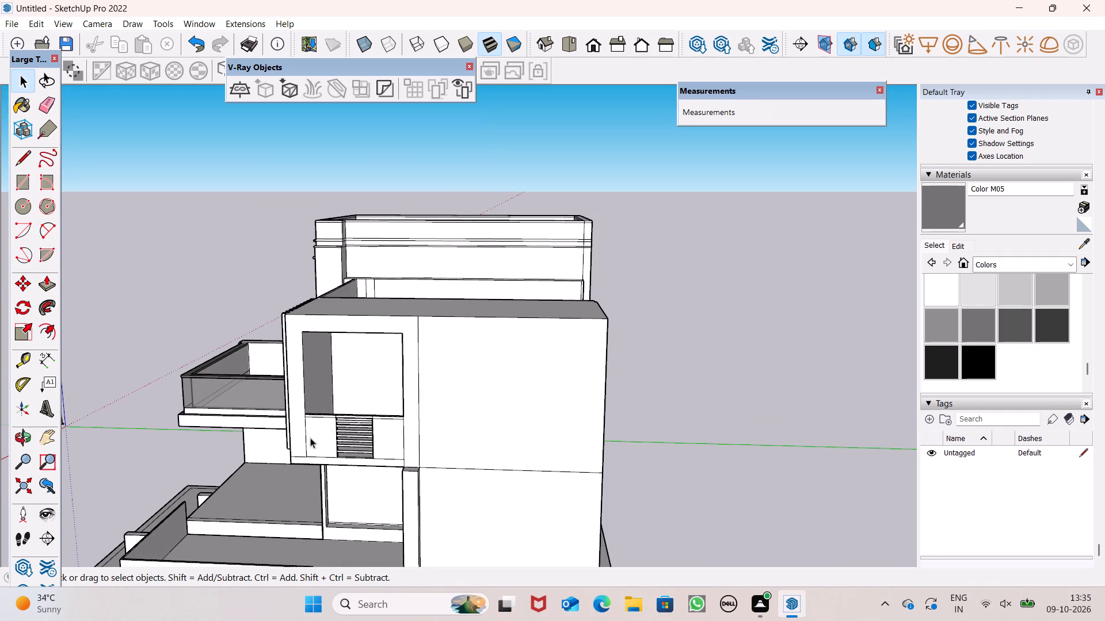
middle_click_drag(310, 438, 581, 398)
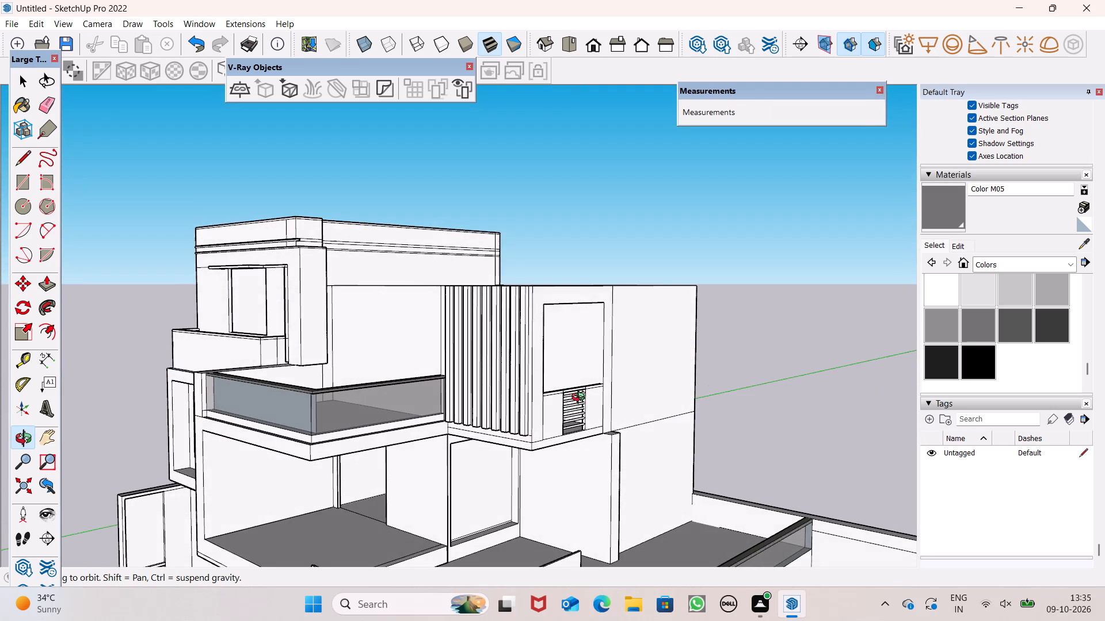
middle_click_drag(581, 398, 584, 379)
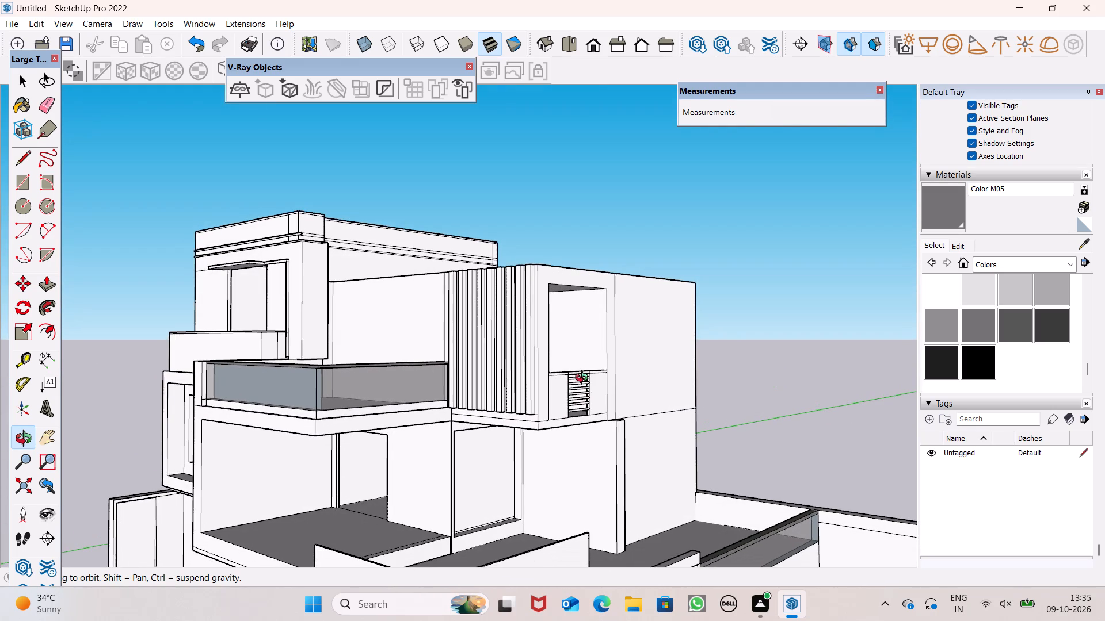
middle_click_drag(584, 379, 584, 371)
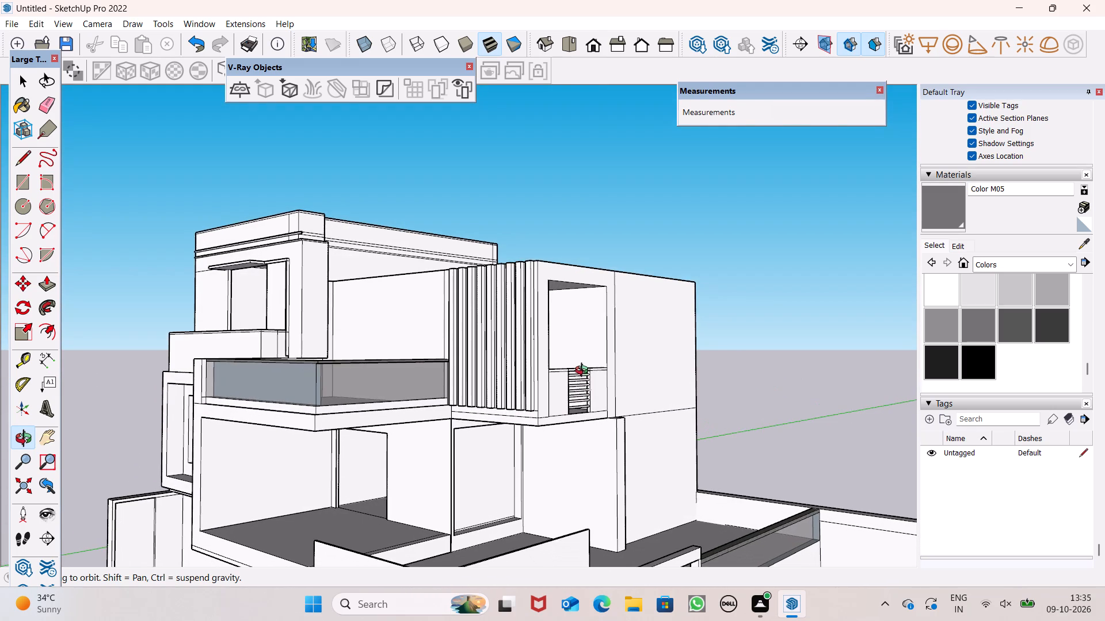
middle_click_drag(584, 371, 584, 347)
scroll(520, 408, "up", 1)
middle_click_drag(516, 405, 515, 406)
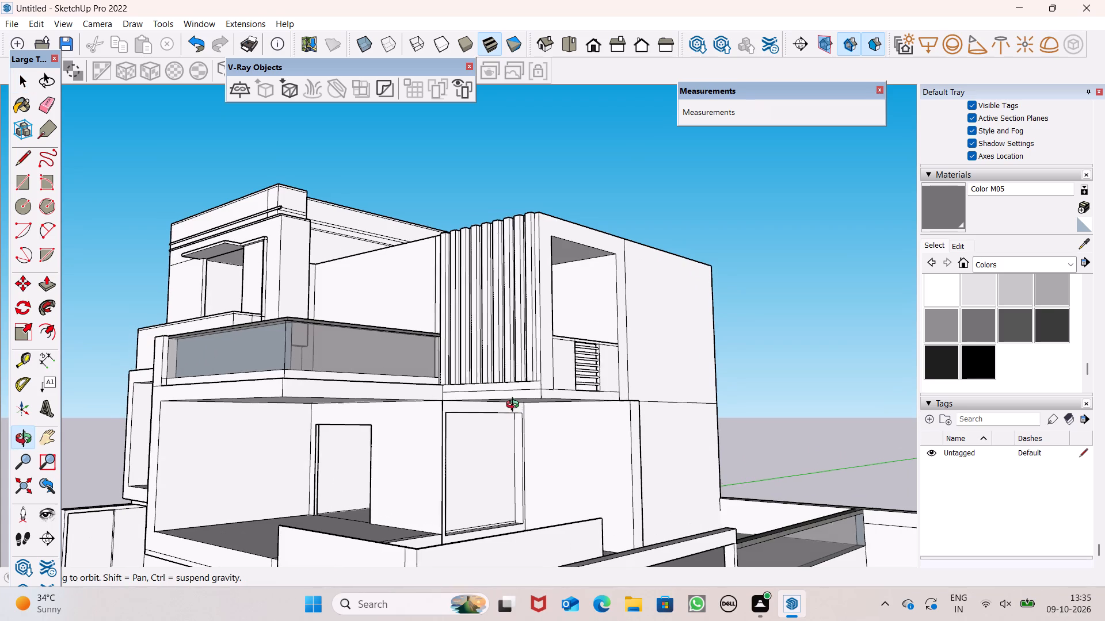
middle_click_drag(515, 406, 551, 420)
scroll(469, 382, "up", 4)
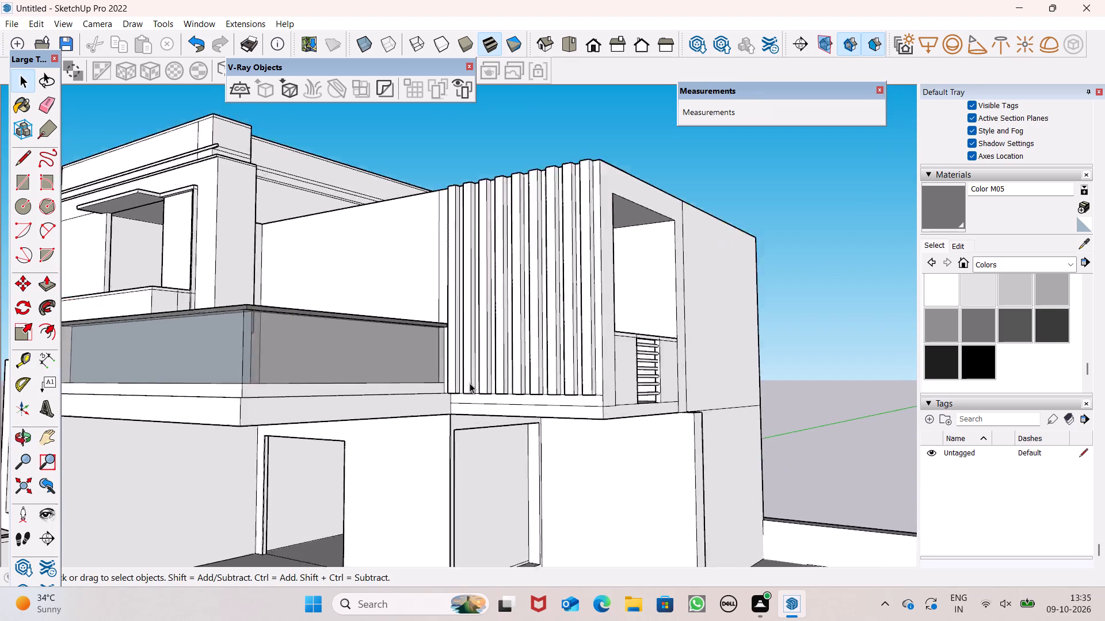
Push/Pull the bottom faces of the first six fins, counted from the balcony side, down about 5 5/8" to the base band's horizontal line.
scroll(470, 383, "up", 4)
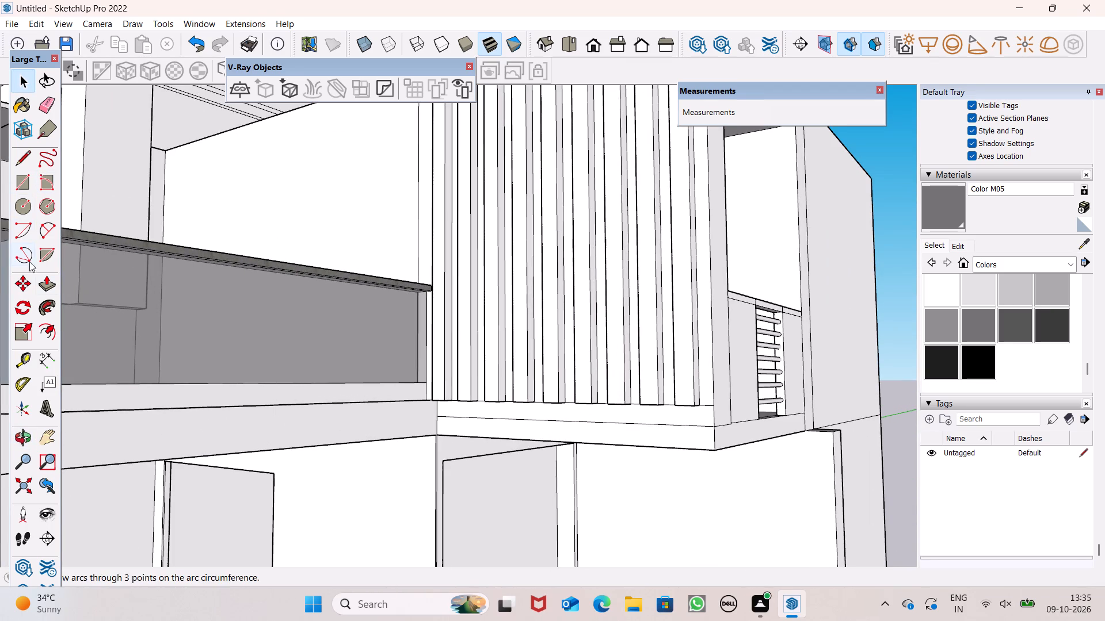
left_click(45, 285)
scroll(502, 529, "up", 1)
middle_click_drag(505, 529, 524, 434)
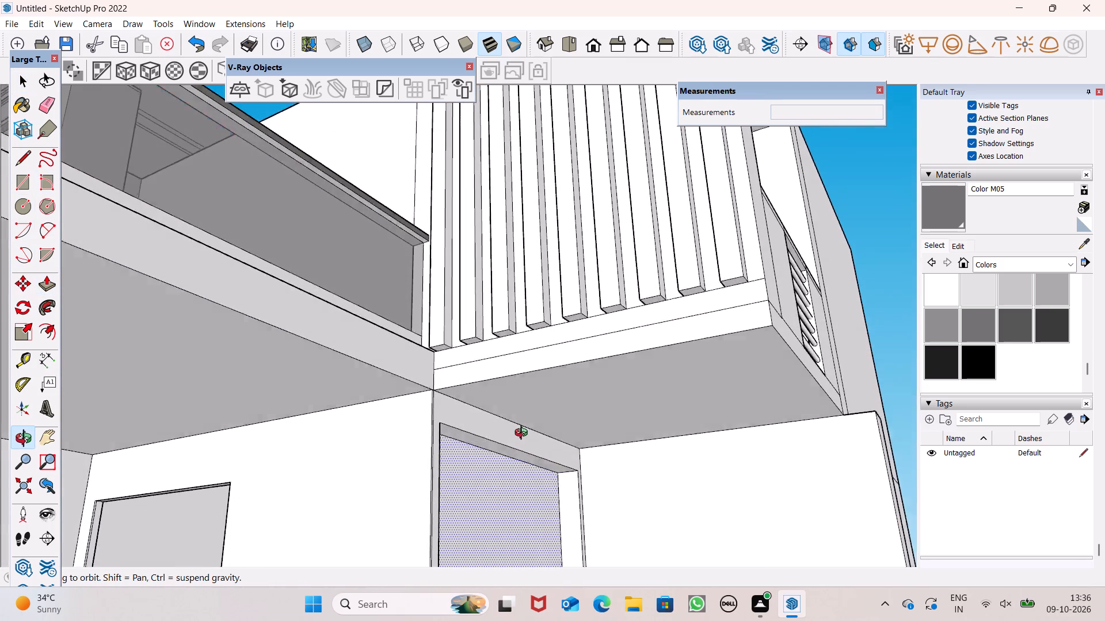
middle_click_drag(524, 434, 523, 424)
scroll(447, 347, "up", 5)
scroll(446, 343, "down", 1)
scroll(446, 343, "up", 1)
left_click_drag(437, 338, 448, 374)
left_click_drag(488, 326, 495, 362)
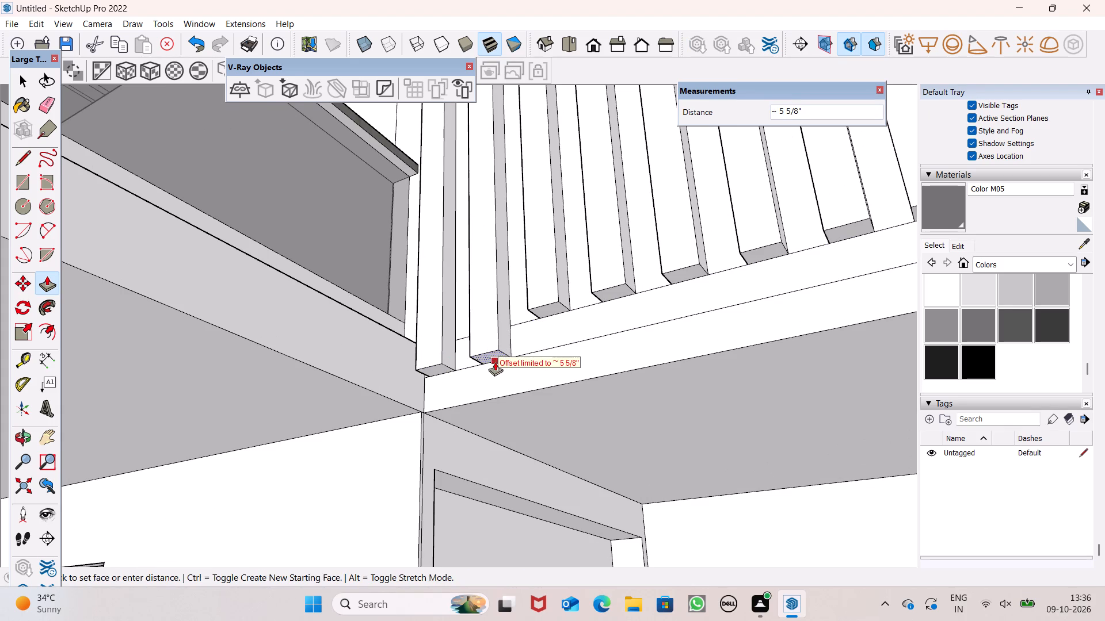
left_click_drag(495, 362, 493, 363)
left_click_drag(555, 309, 566, 342)
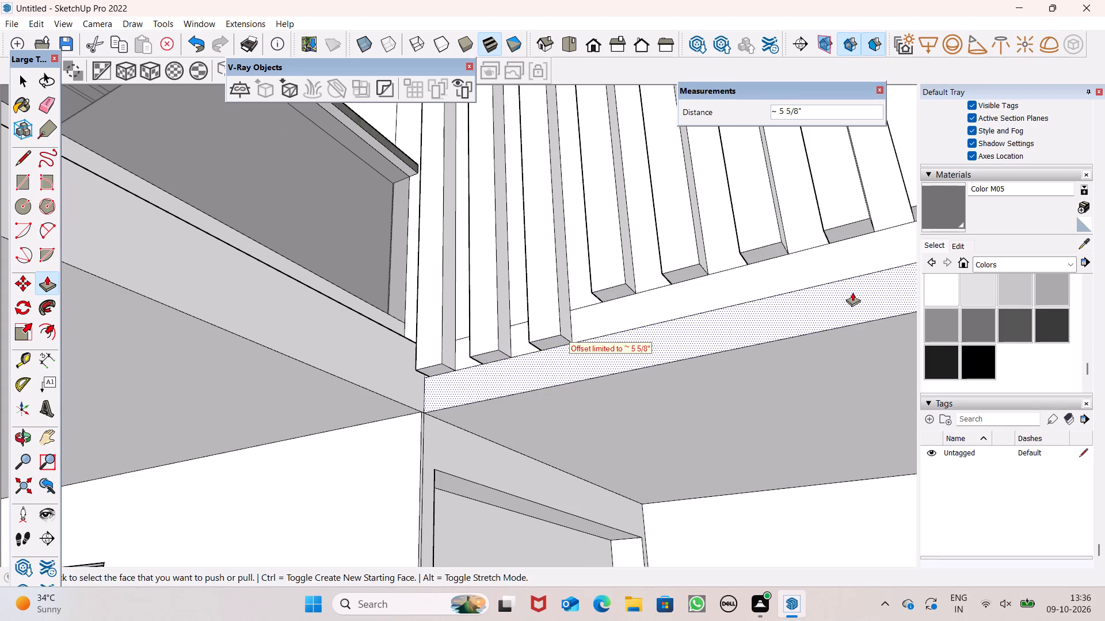
left_click_drag(770, 254, 787, 290)
left_click_drag(696, 271, 712, 306)
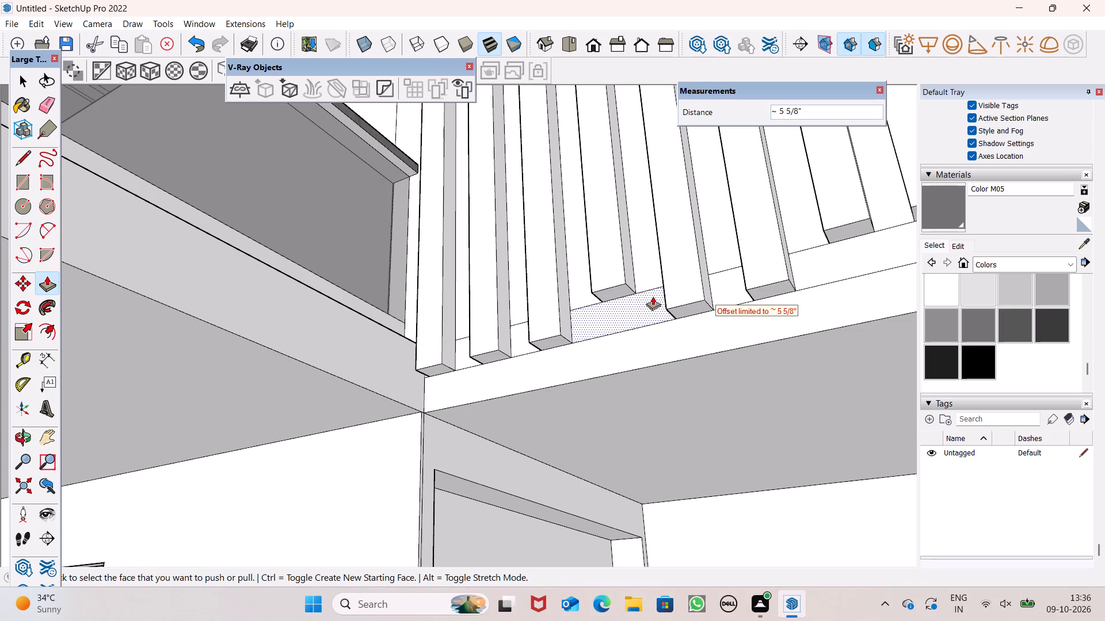
left_click_drag(620, 292, 647, 324)
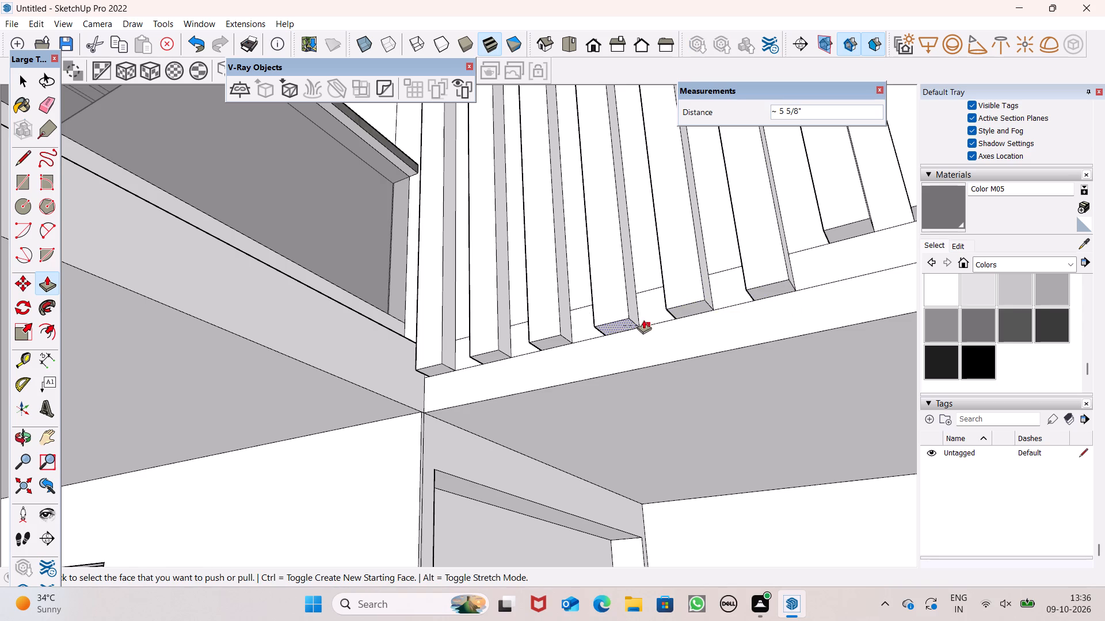
Push/Pull the bottom faces of the seventh, eighth and ninth fins down about 5 5/8", level with the other fins.
scroll(510, 351, "down", 9)
scroll(724, 325, "up", 7)
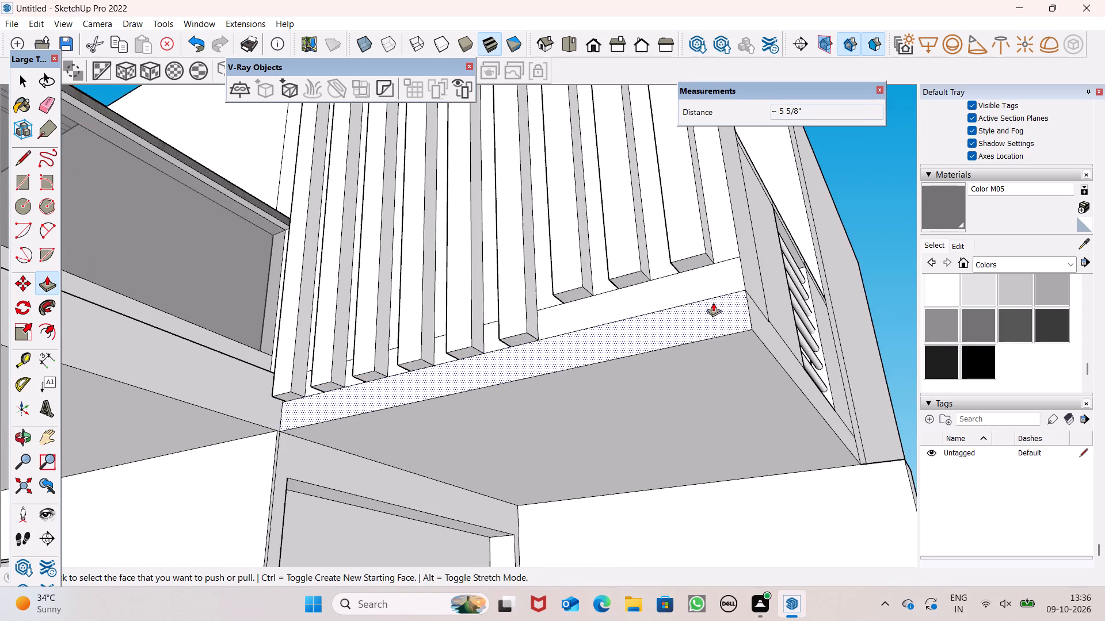
scroll(681, 279, "up", 4)
left_click_drag(605, 280, 619, 327)
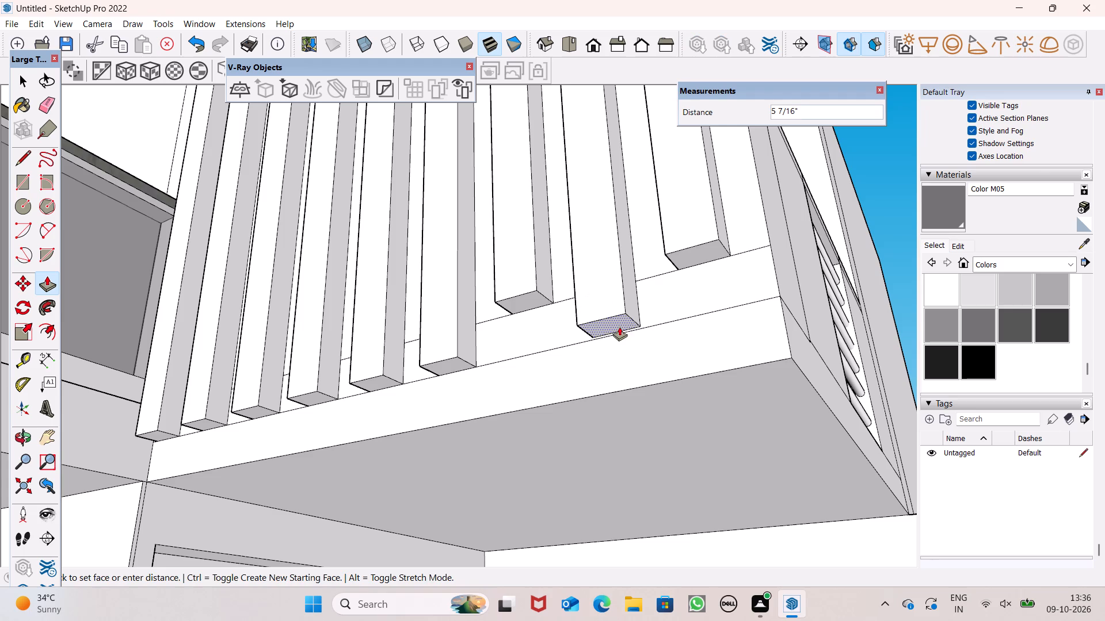
left_click_drag(619, 327, 619, 332)
left_click_drag(541, 297, 555, 347)
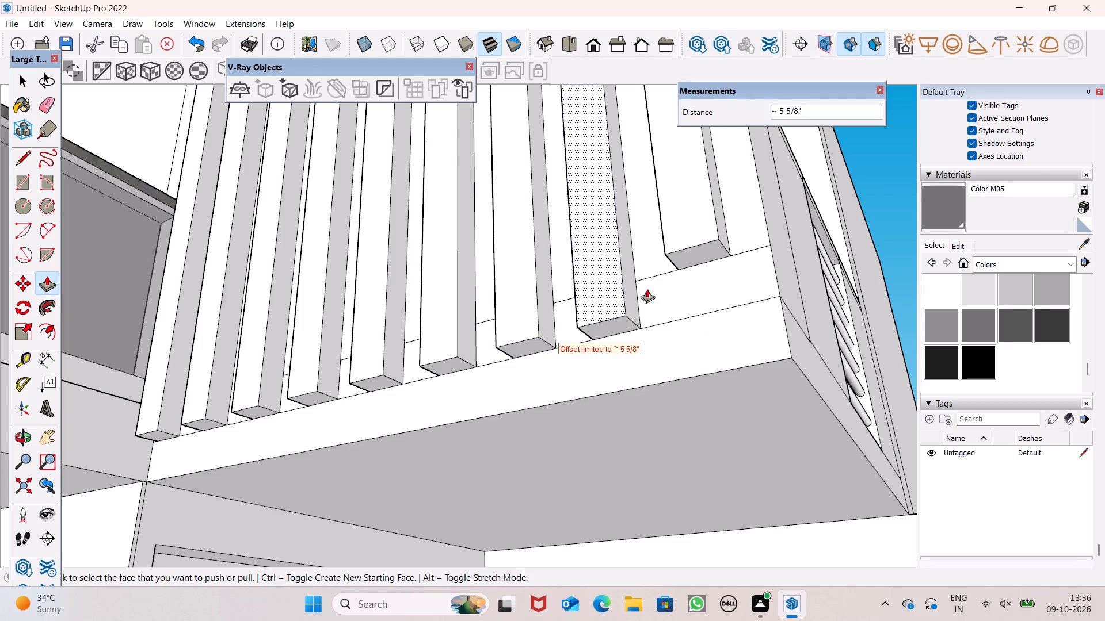
left_click_drag(693, 259, 695, 315)
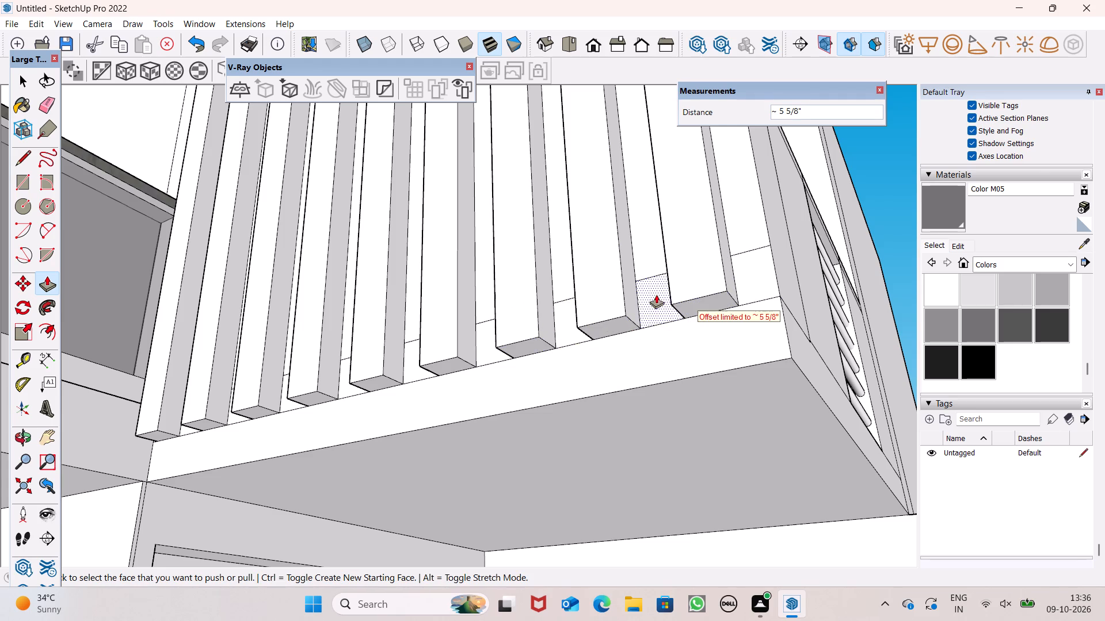
Erase the horizontal seam lines in the gaps between the first six fins, plus the upper line between the sixth and seventh.
left_click(49, 95)
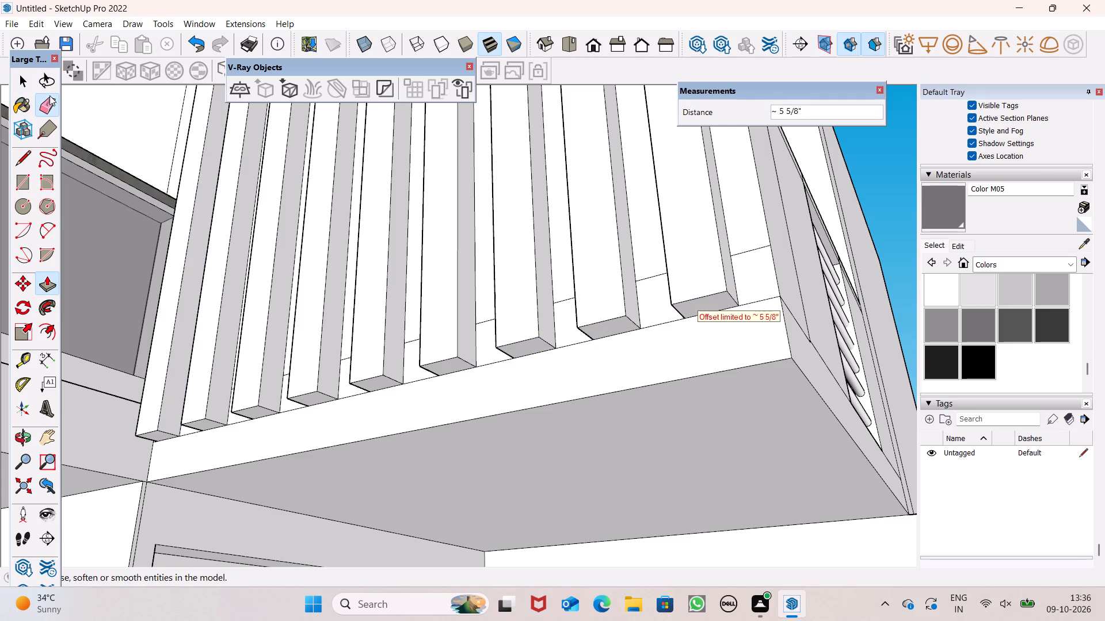
middle_click_drag(306, 299, 494, 405)
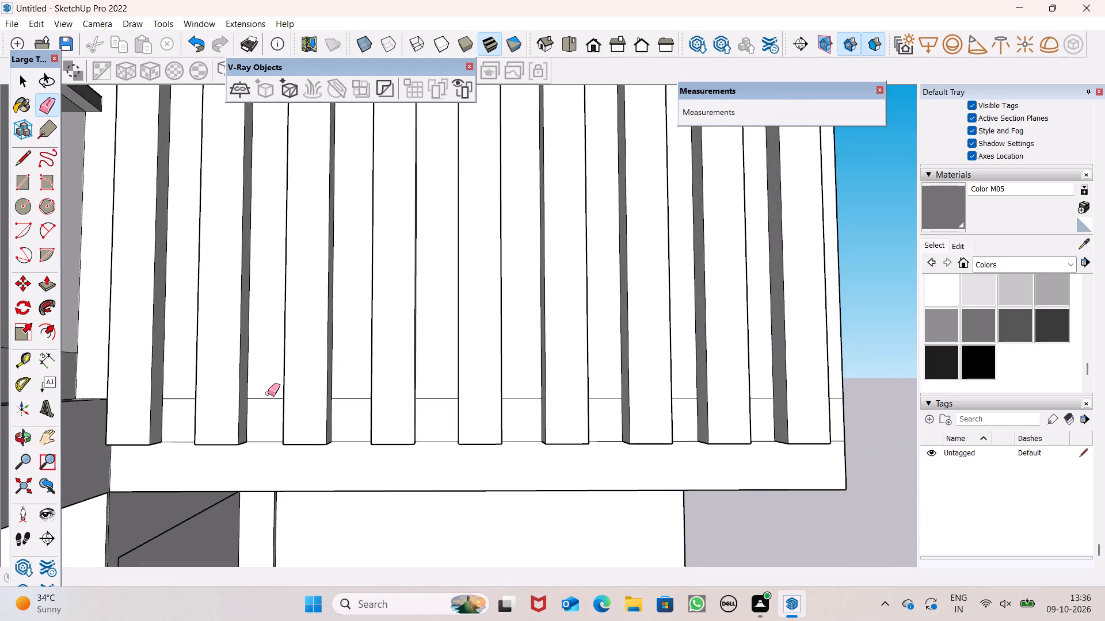
left_click_drag(268, 393, 262, 398)
left_click_drag(187, 393, 182, 399)
left_click_drag(183, 422, 183, 424)
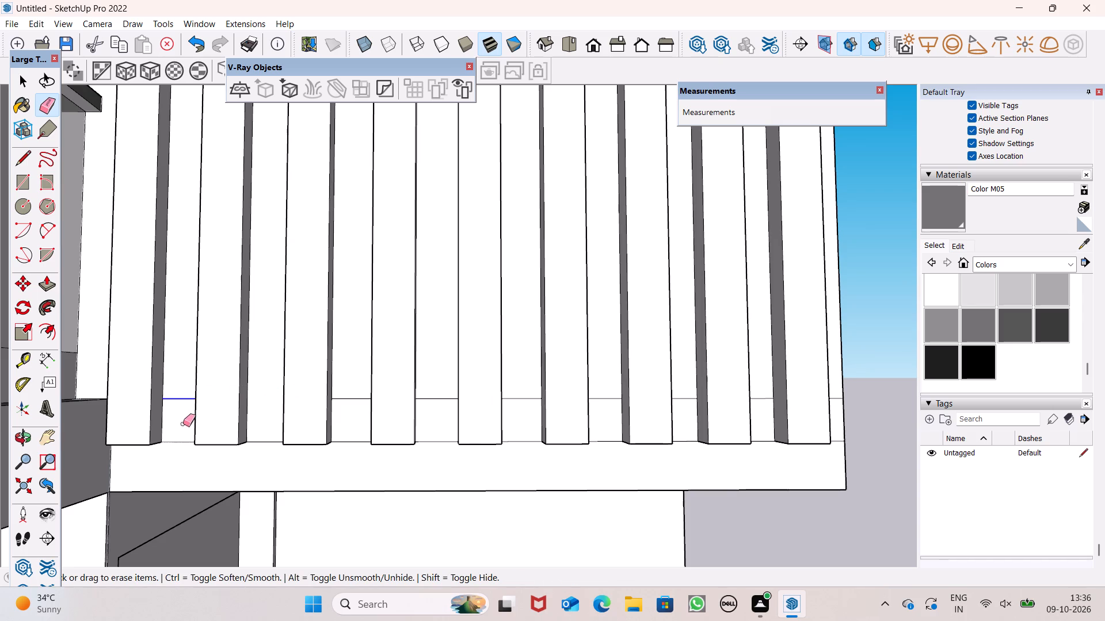
left_click_drag(183, 424, 176, 439)
left_click_drag(356, 395, 348, 436)
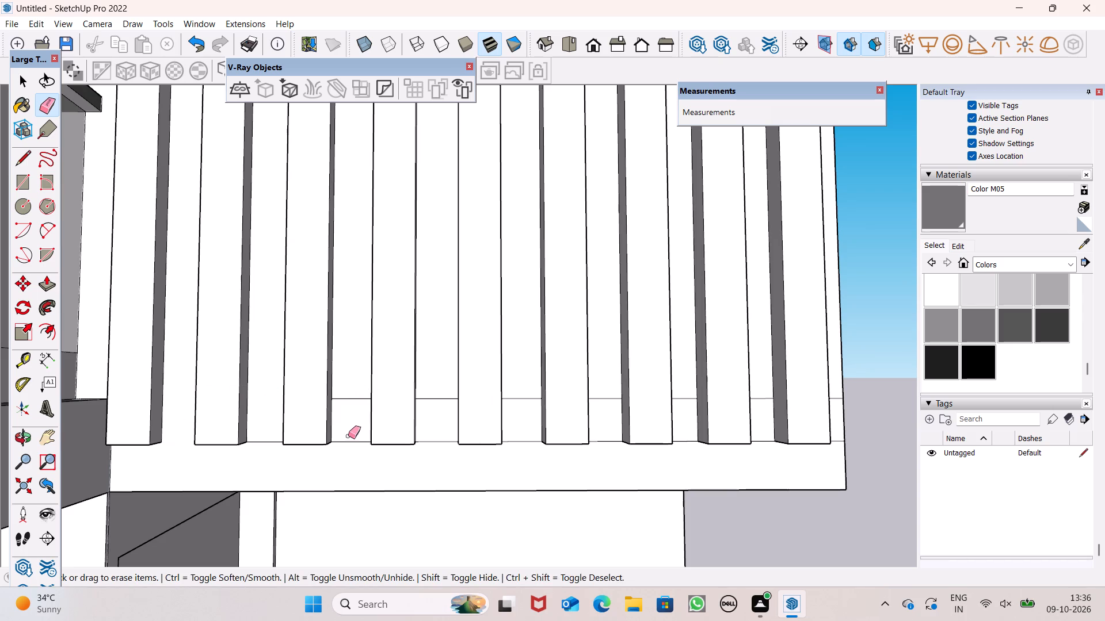
left_click_drag(348, 436, 348, 444)
left_click_drag(269, 440, 269, 447)
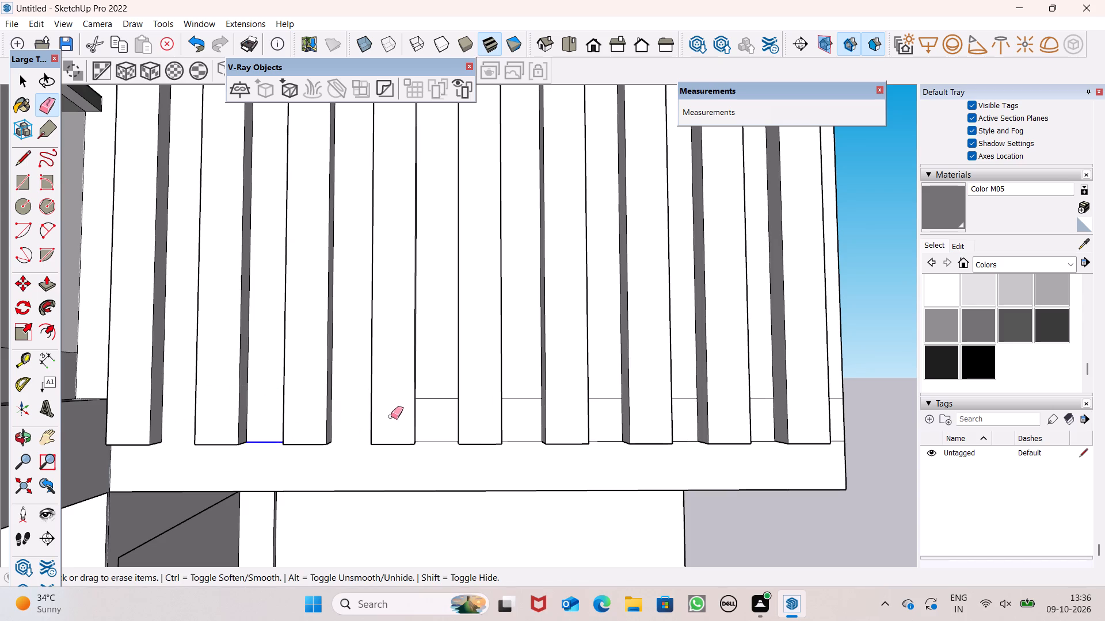
left_click_drag(438, 378, 429, 442)
left_click_drag(512, 392, 525, 442)
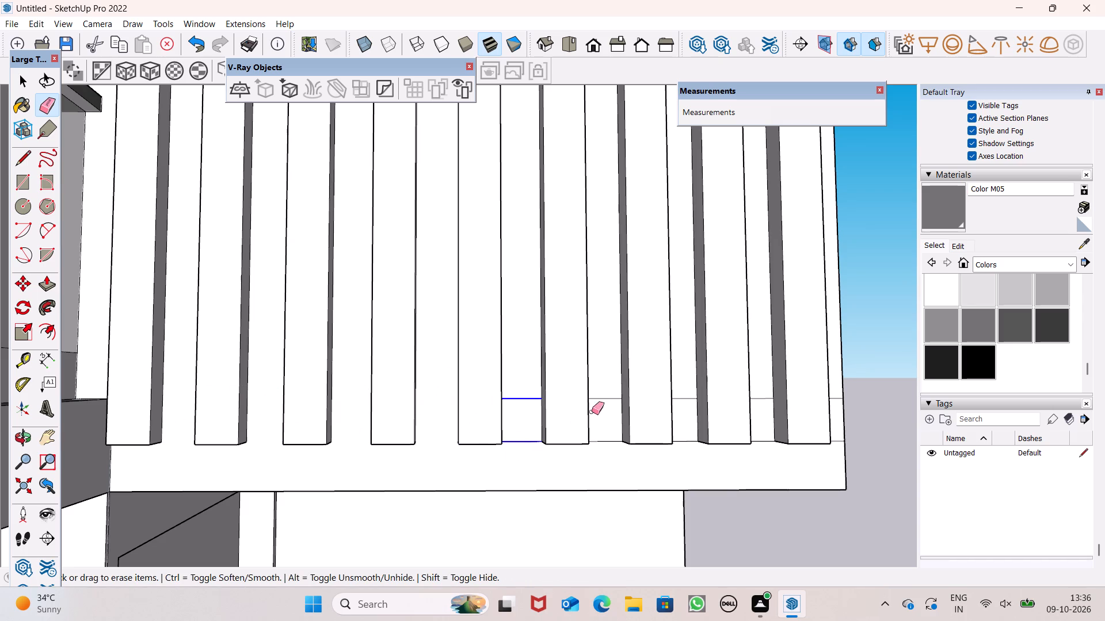
left_click_drag(608, 392, 604, 455)
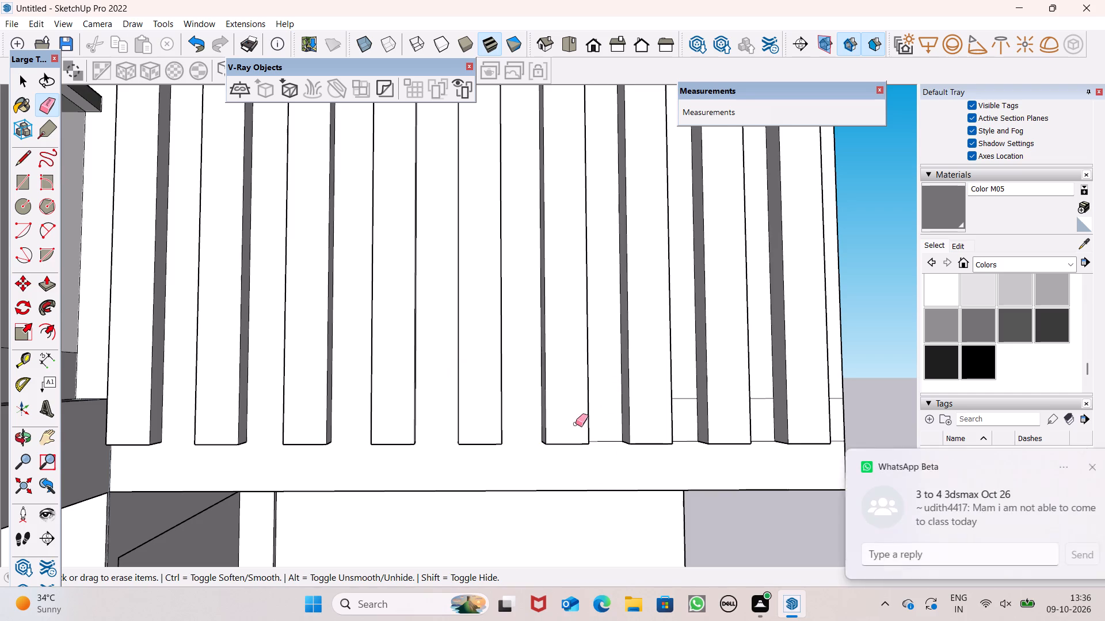
Erase the remaining horizontal seam lines between the sixth and ninth fins and beside the ninth fin at the box corner.
middle_click_drag(566, 422, 388, 396)
left_click(1079, 470)
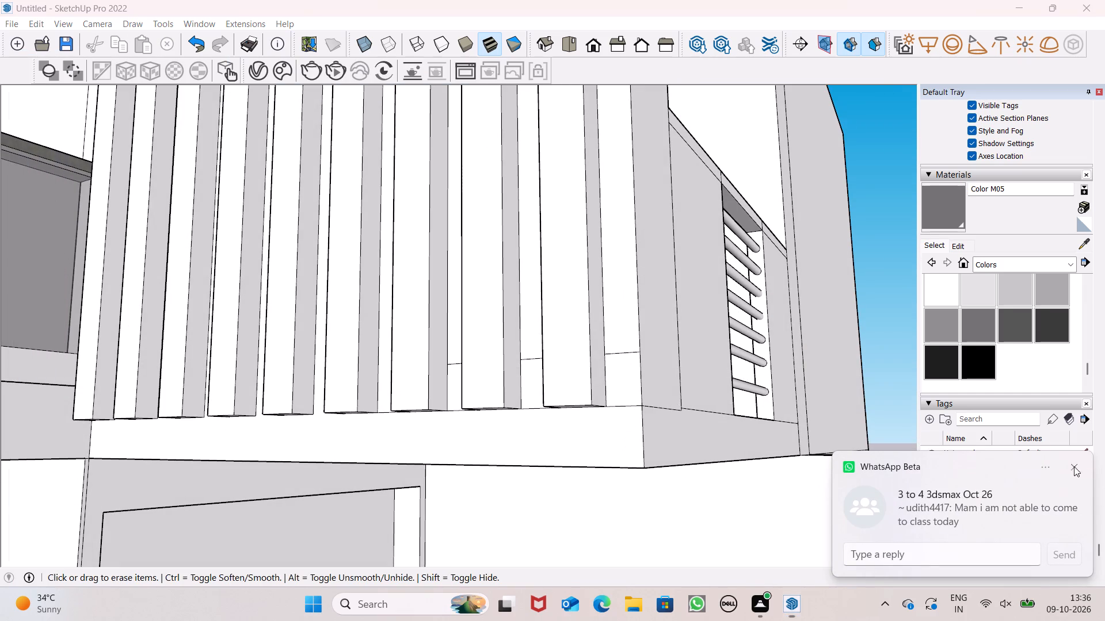
left_click_drag(623, 347, 623, 358)
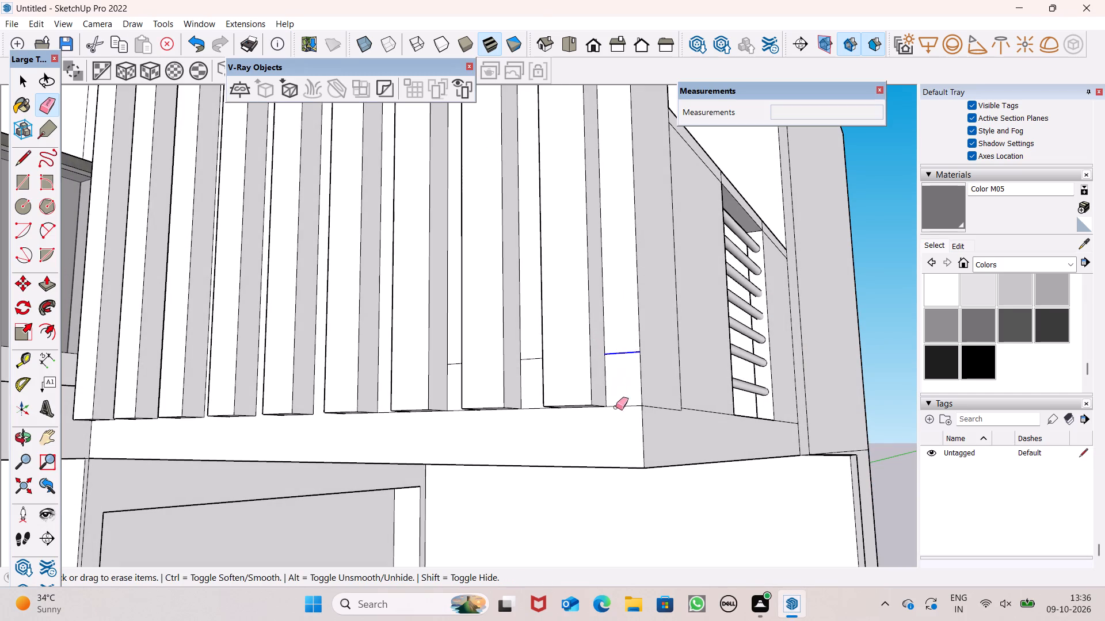
left_click(616, 407)
middle_click_drag(629, 431, 698, 457)
scroll(593, 383, "up", 4)
left_click_drag(600, 384, 601, 387)
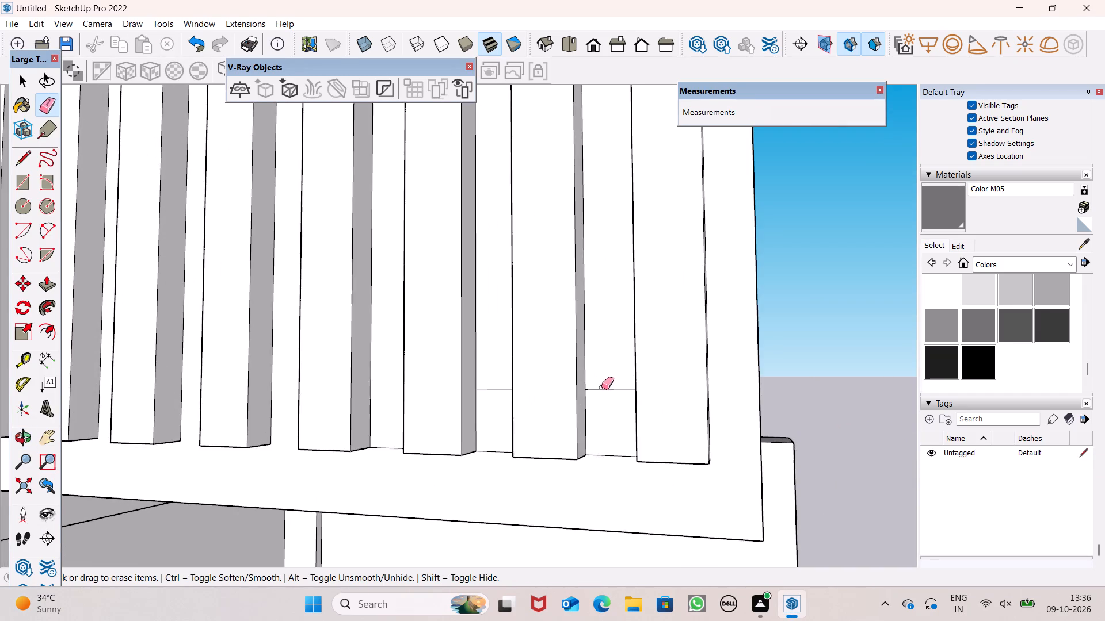
left_click_drag(601, 387, 603, 391)
left_click_drag(610, 446, 605, 469)
left_click_drag(490, 384, 487, 392)
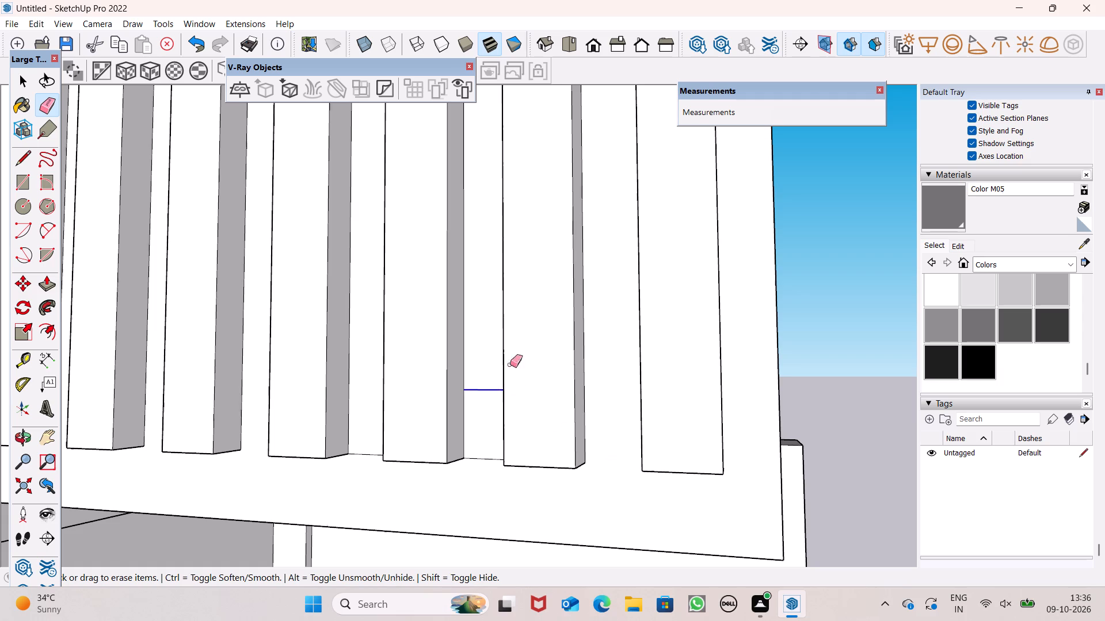
scroll(539, 350, "down", 3)
middle_click_drag(530, 435, 566, 463)
scroll(461, 464, "up", 4)
left_click_drag(454, 455, 454, 465)
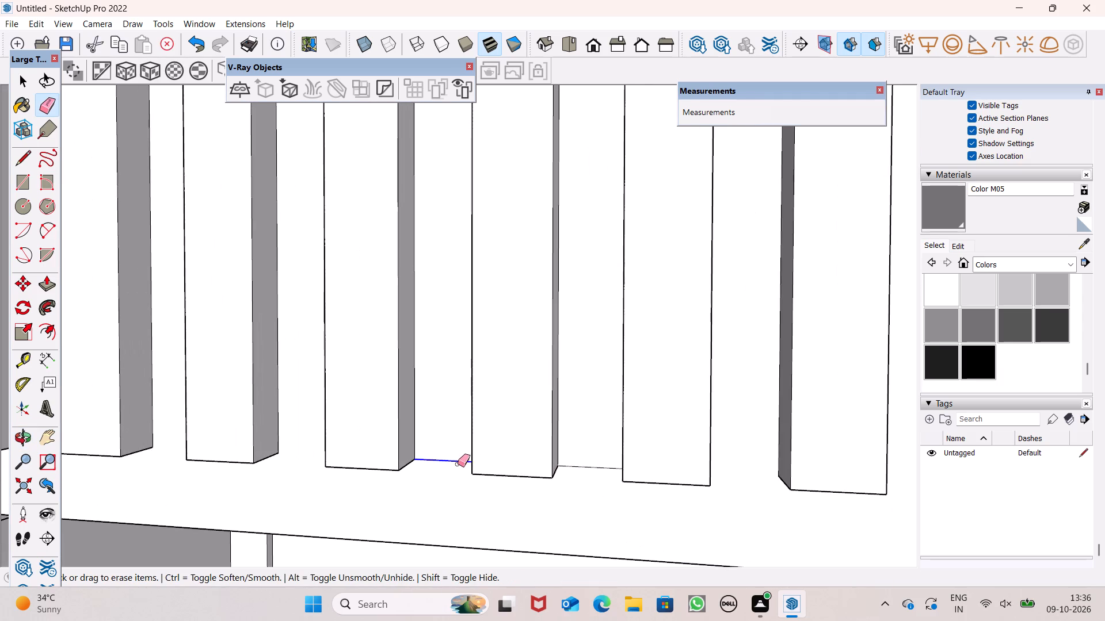
left_click_drag(588, 460, 590, 471)
Examine the lengthened fins and base band of the upper box, including the whole house from the front corner and above.
scroll(636, 384, "down", 1)
scroll(650, 457, "down", 1)
middle_click_drag(660, 480, 740, 468)
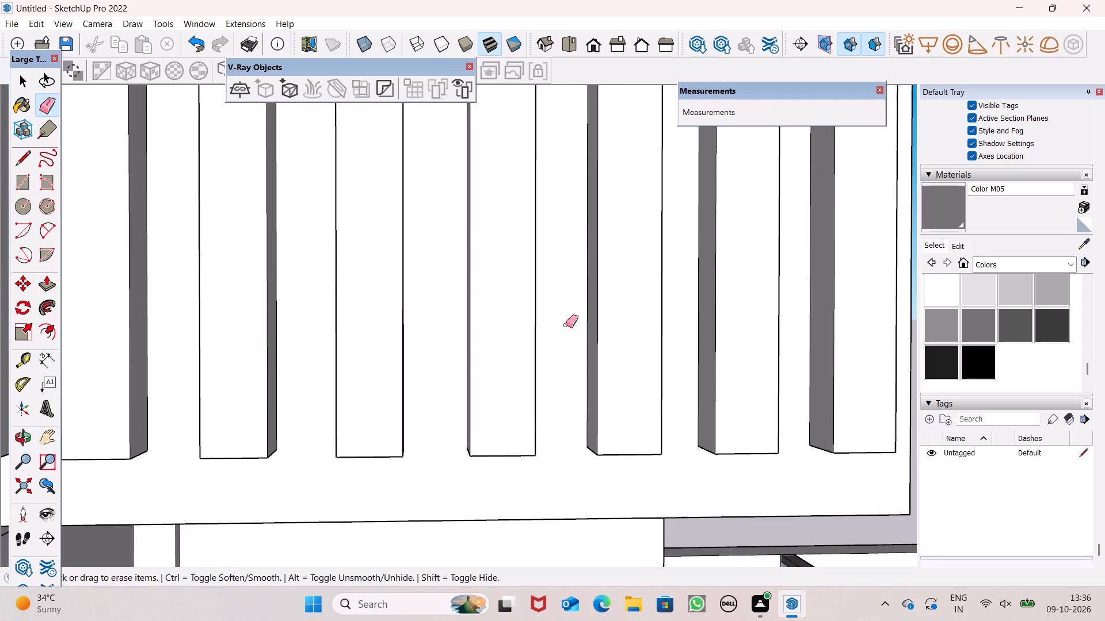
scroll(565, 320, "down", 11)
middle_click_drag(643, 389, 599, 442)
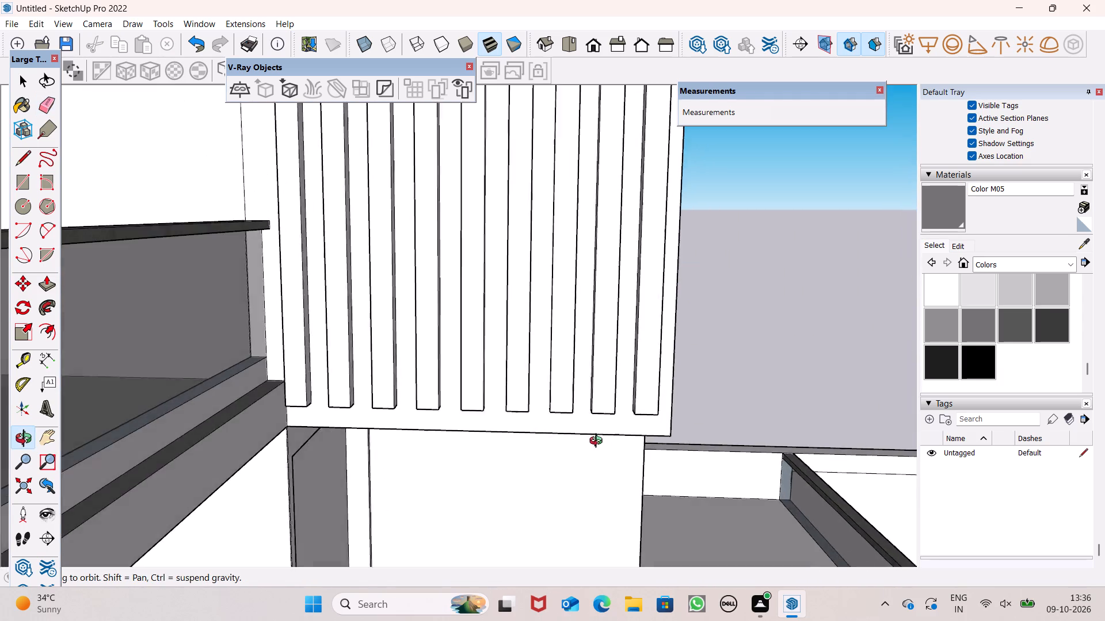
middle_click_drag(599, 442, 593, 441)
scroll(583, 424, "down", 10)
scroll(707, 443, "up", 1)
middle_click_drag(707, 443, 500, 474)
scroll(507, 401, "down", 3)
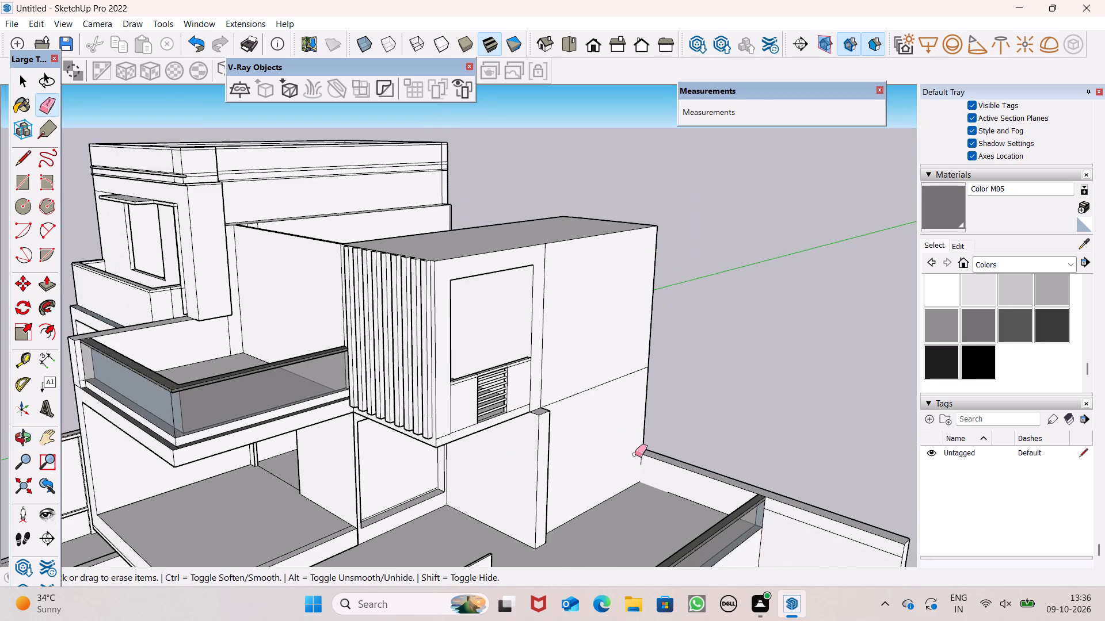
middle_click_drag(639, 457, 623, 447)
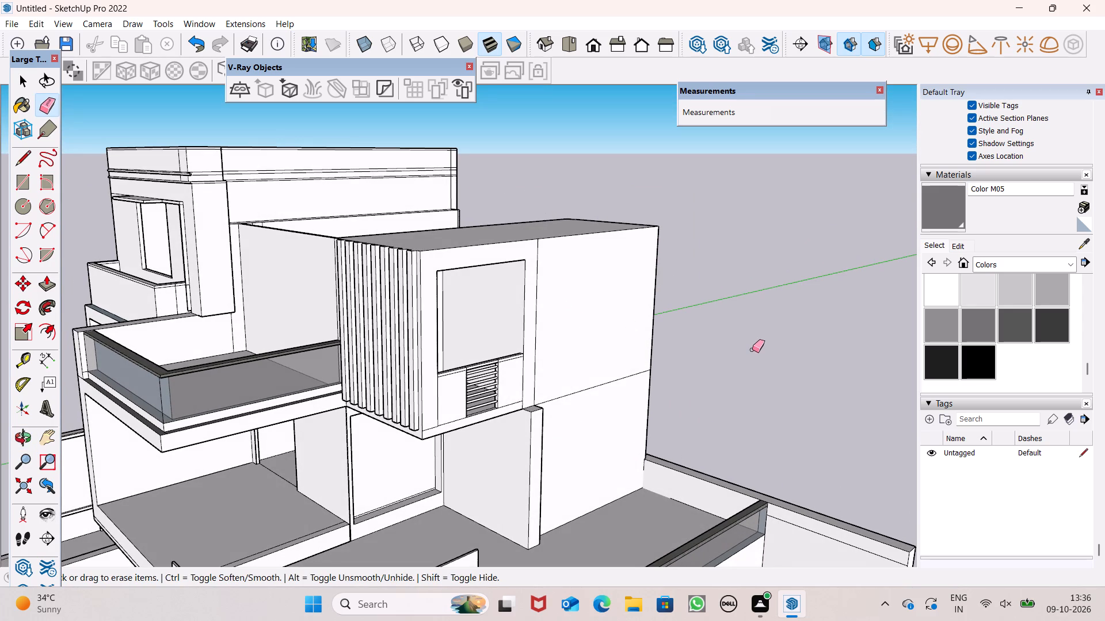
key("space")
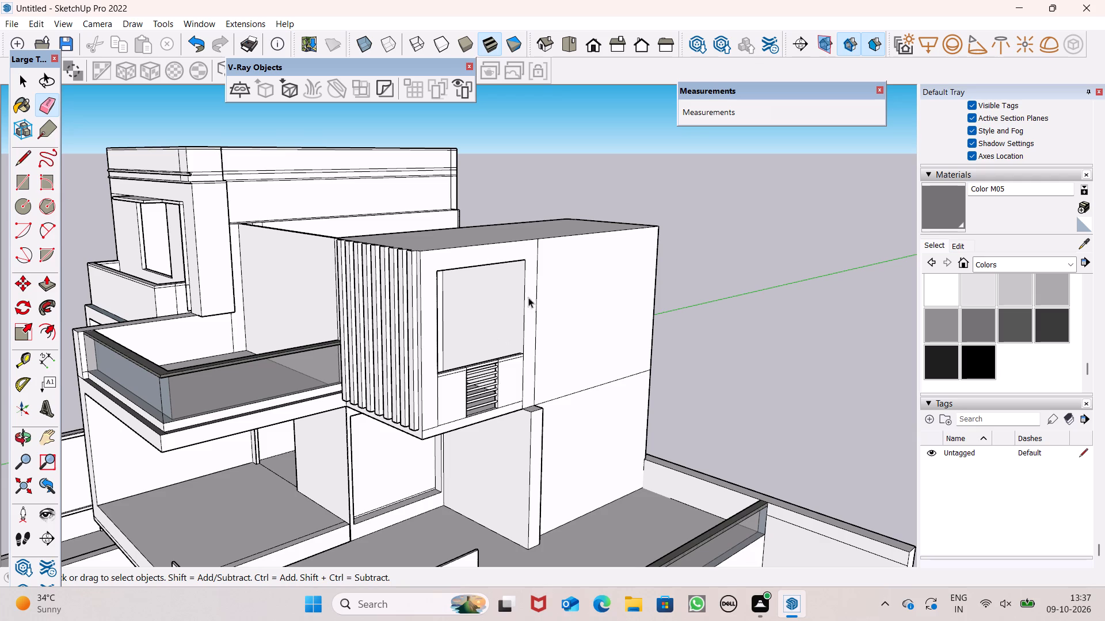
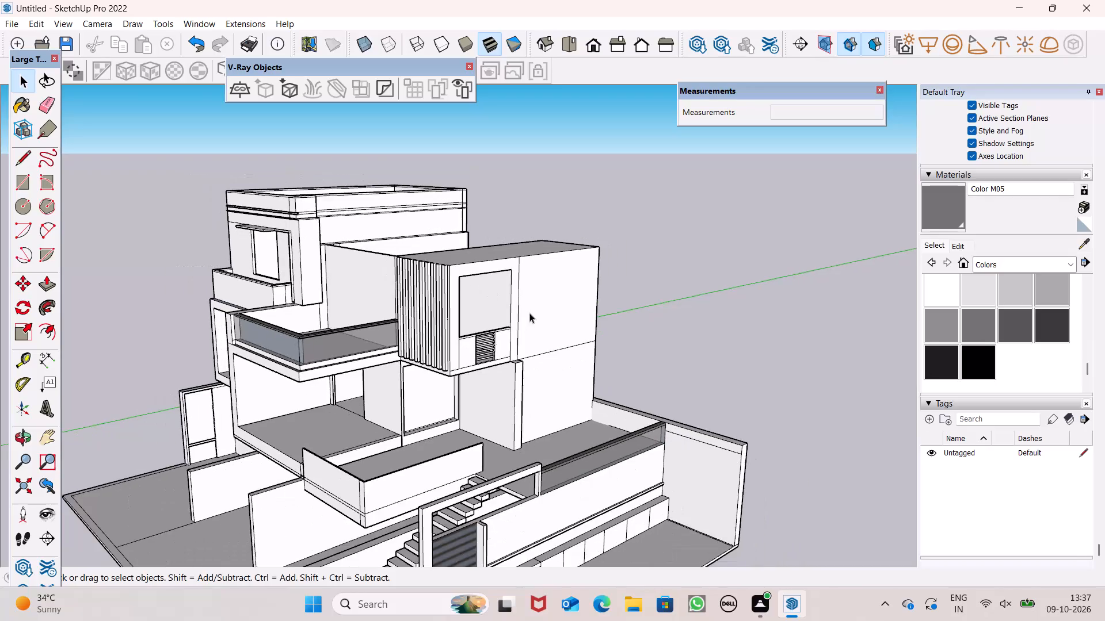
Examine the projecting upper box, its window side, the fins and the roof terrace from several angles.
middle_click_drag(607, 350, 485, 355)
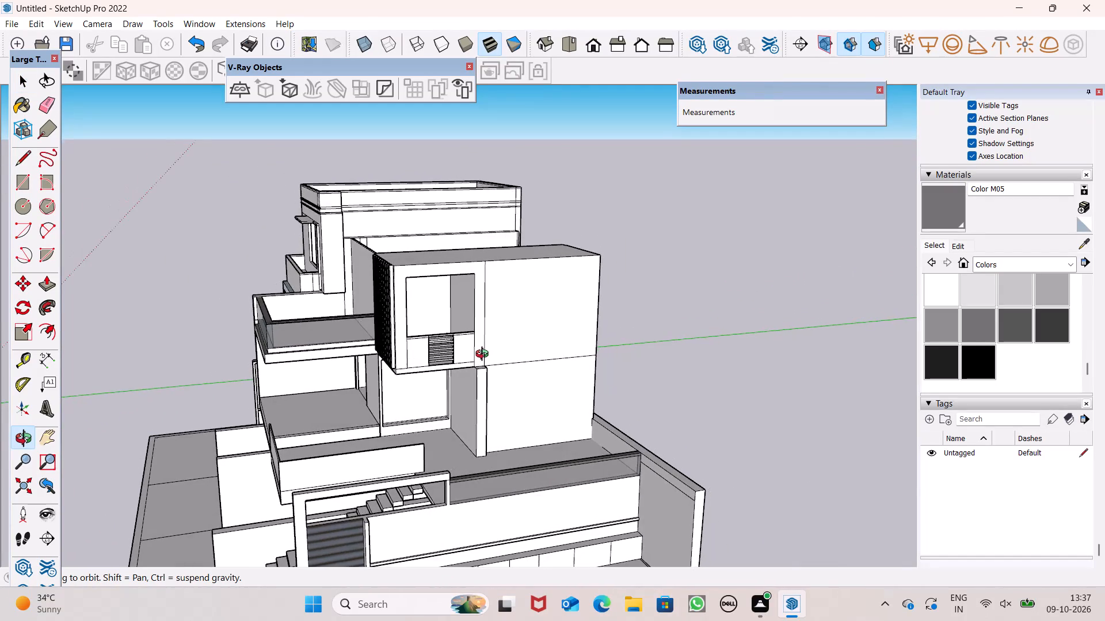
middle_click_drag(485, 355, 469, 360)
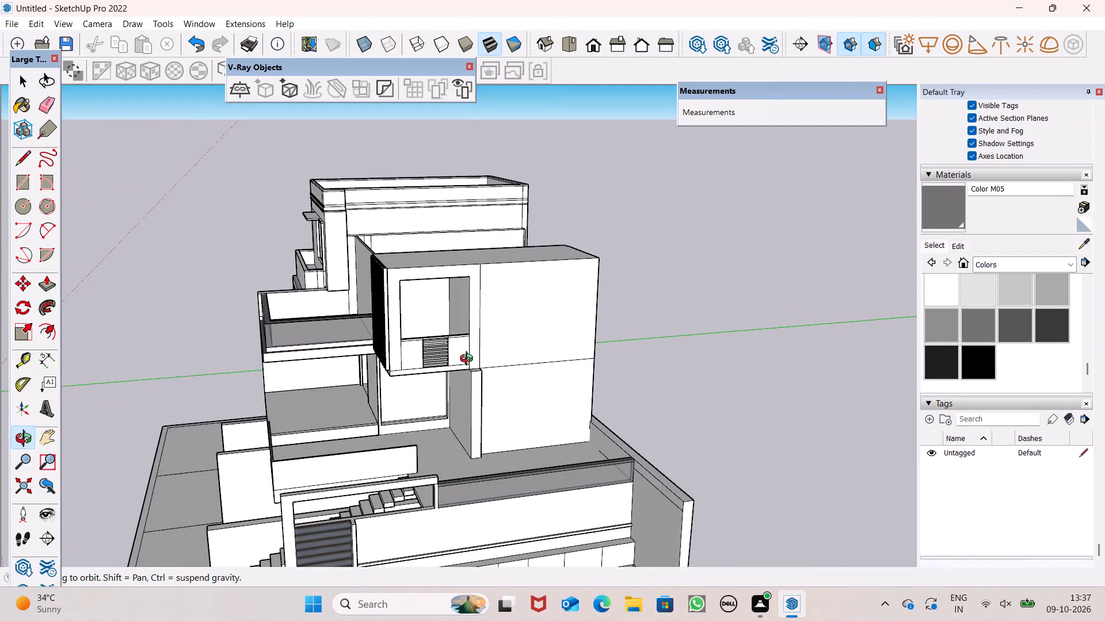
middle_click_drag(469, 360, 469, 352)
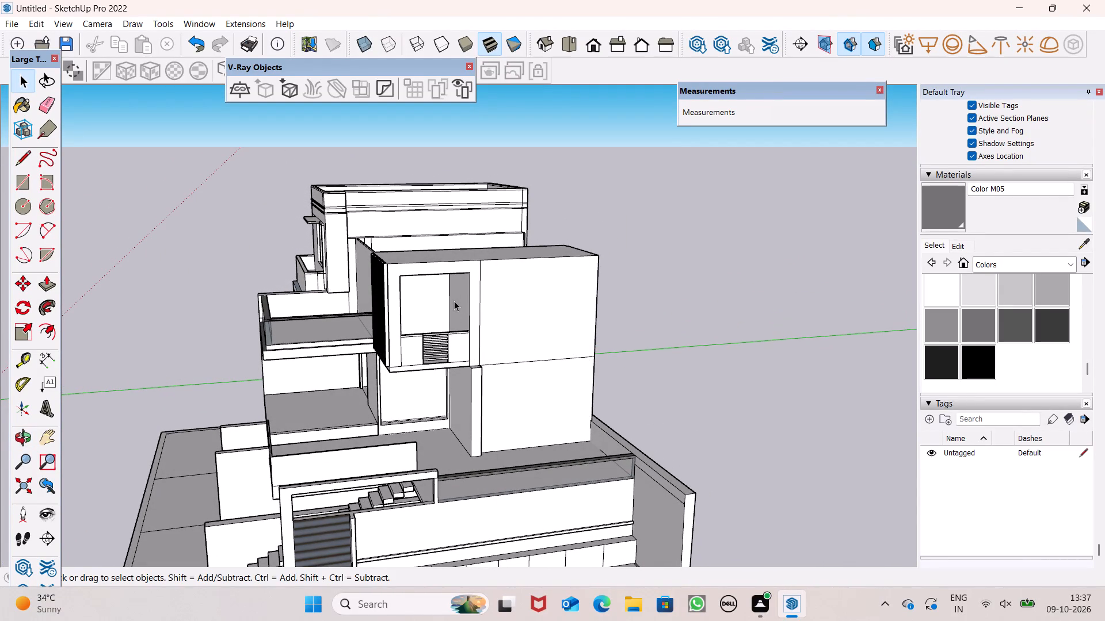
scroll(512, 359, "up", 1)
middle_click_drag(512, 358, 466, 381)
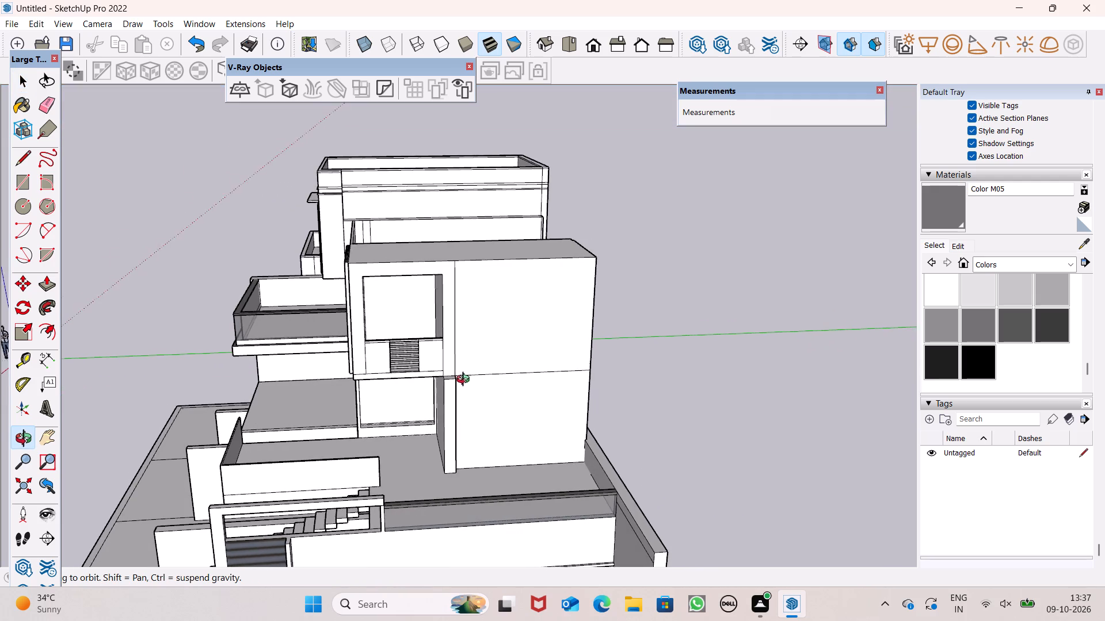
middle_click_drag(466, 381, 467, 380)
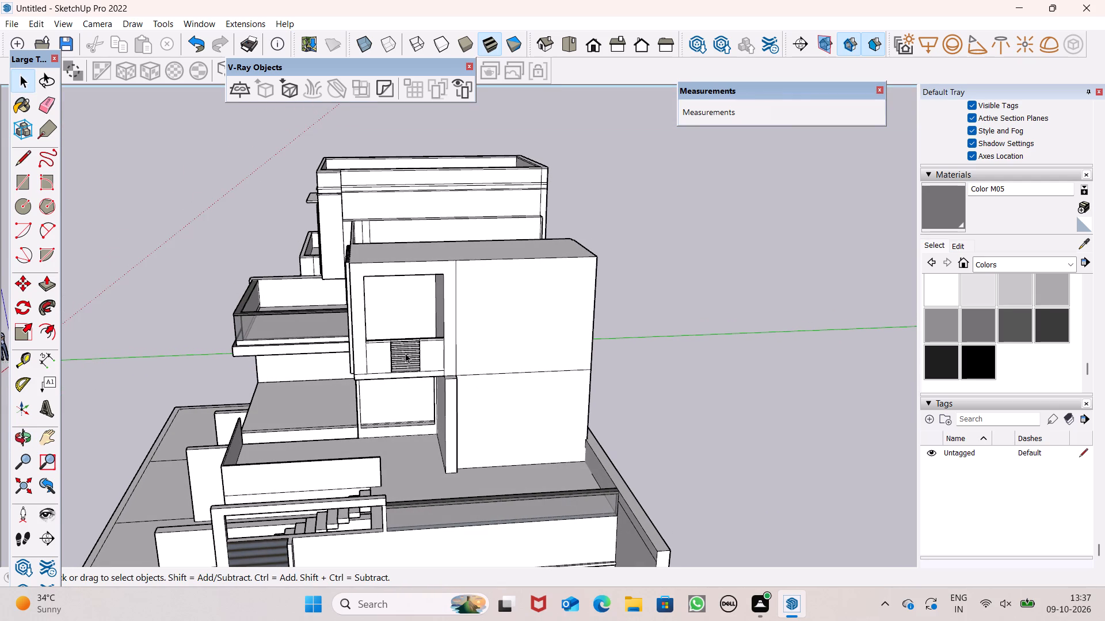
left_click(19, 161)
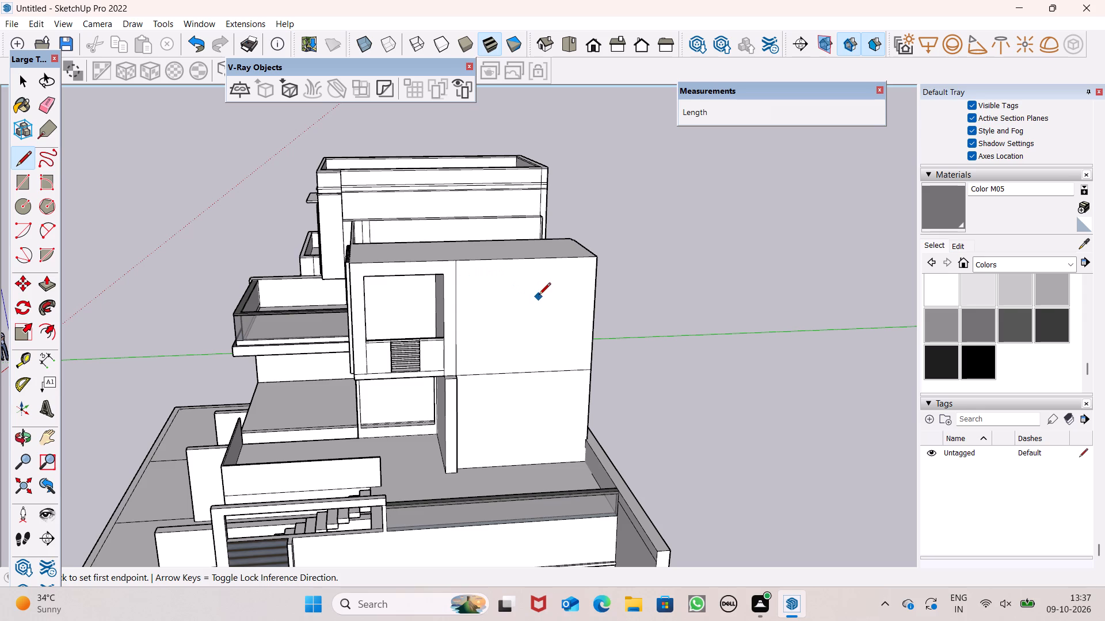
middle_click_drag(521, 293, 776, 317)
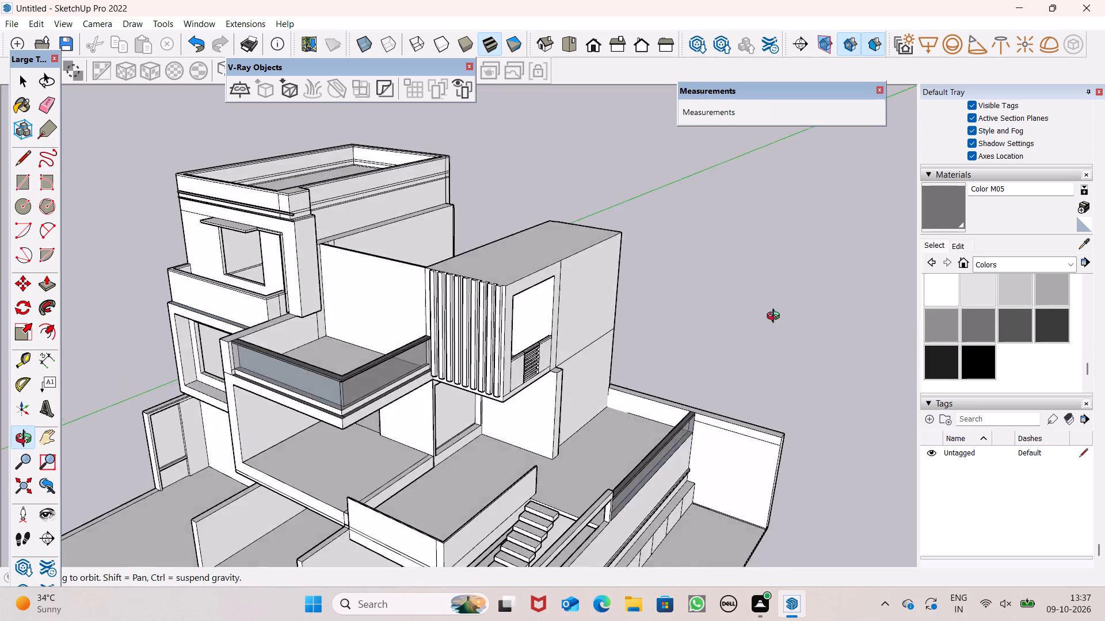
middle_click_drag(776, 317, 1007, 296)
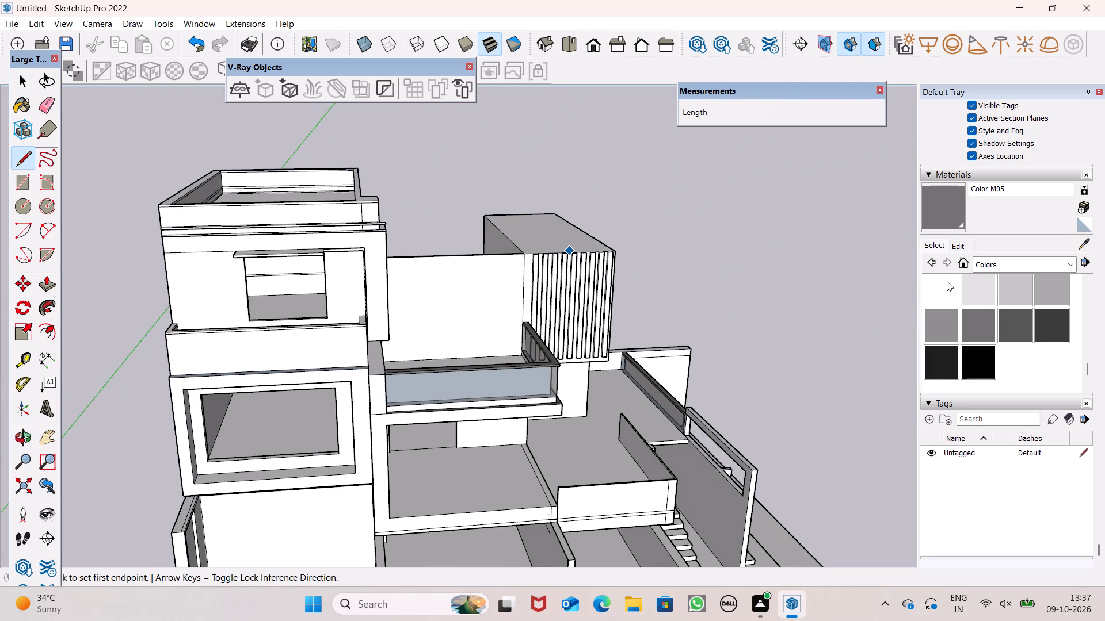
middle_click_drag(884, 308, 840, 330)
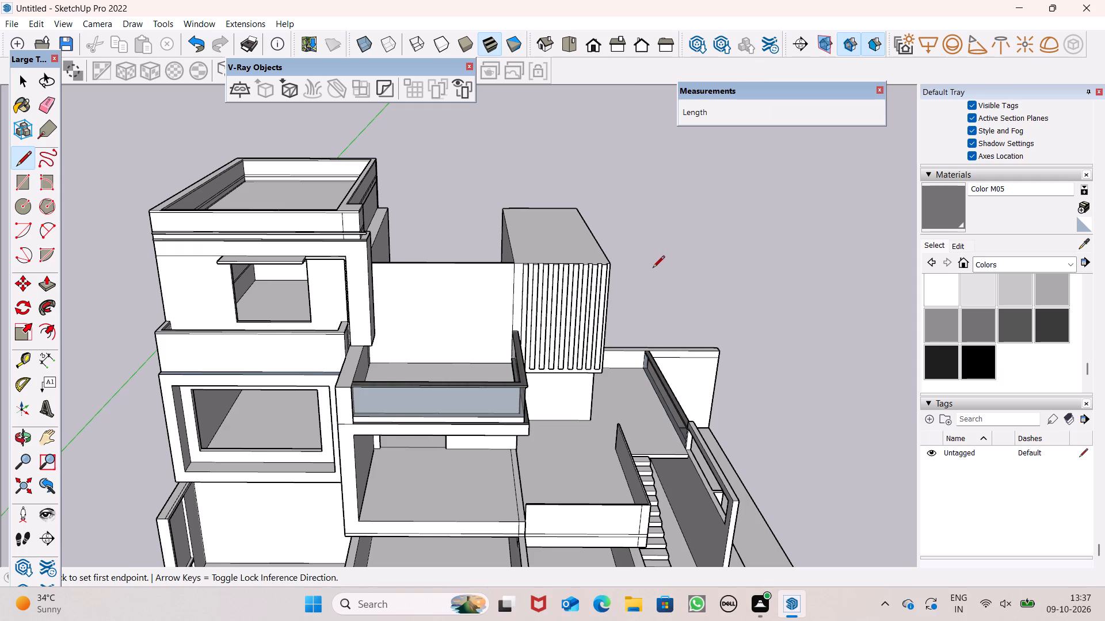
middle_click_drag(615, 252, 521, 221)
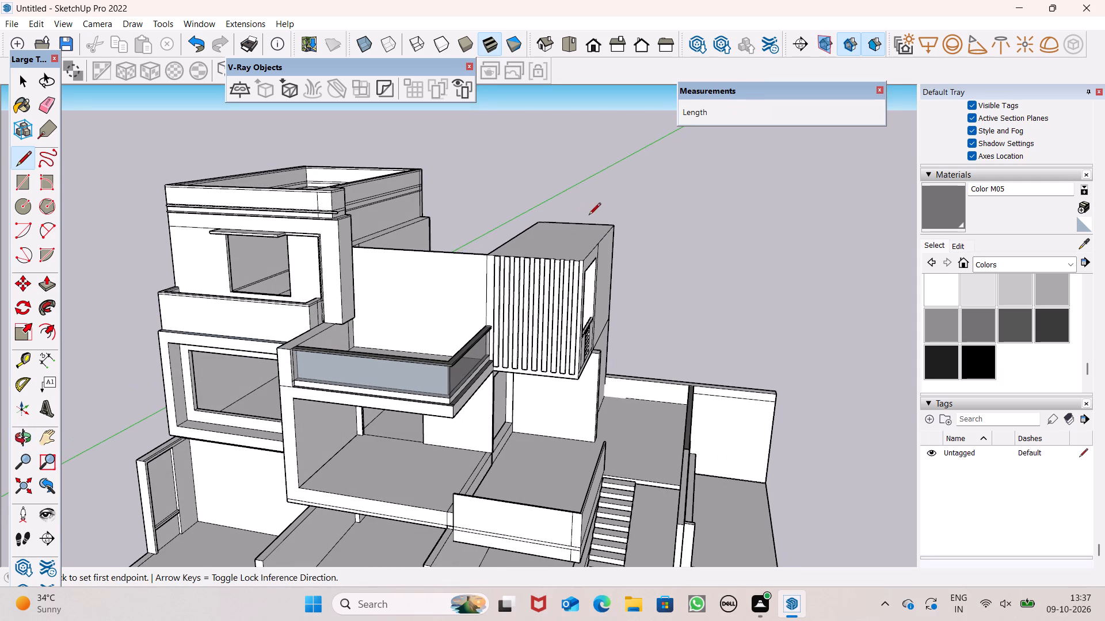
Push/Pull the inner strip of the low terrace wall's top beside the upper box up 11', level with the box roof.
middle_click_drag(589, 218, 243, 410)
middle_click_drag(494, 338, 0, 256)
scroll(151, 347, "up", 4)
left_click(44, 284)
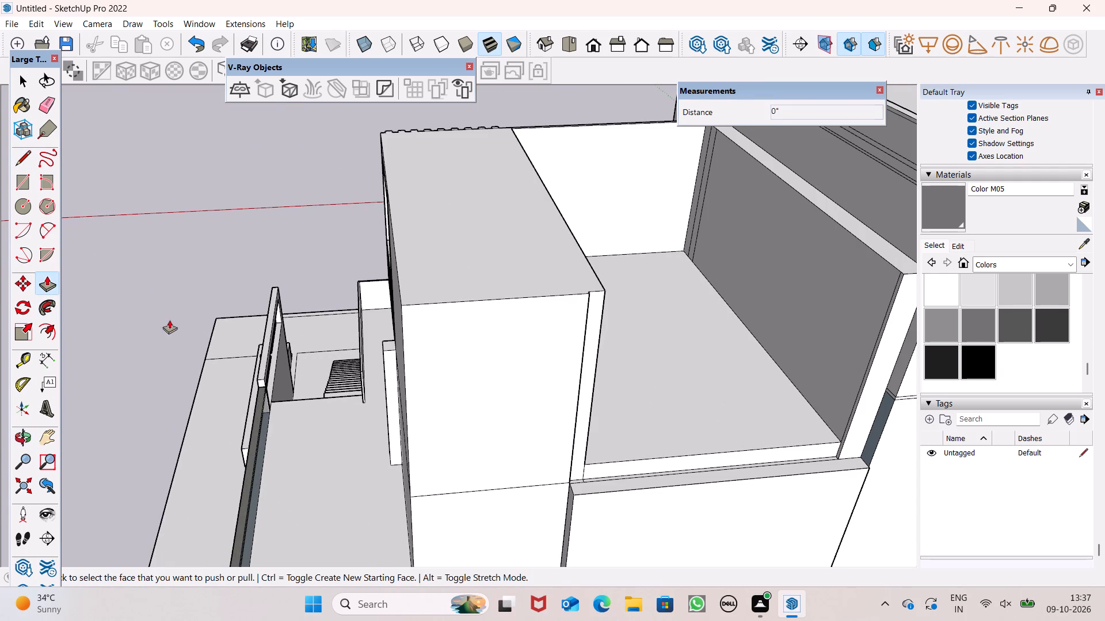
scroll(169, 320, "down", 3)
left_click_drag(459, 427, 450, 325)
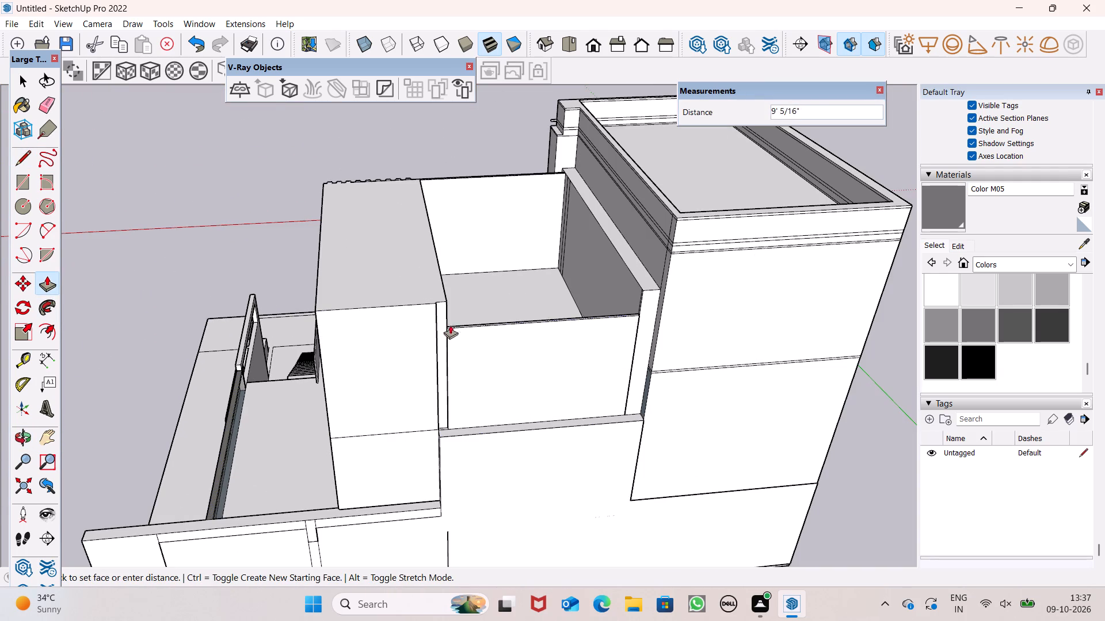
left_click_drag(450, 325, 438, 301)
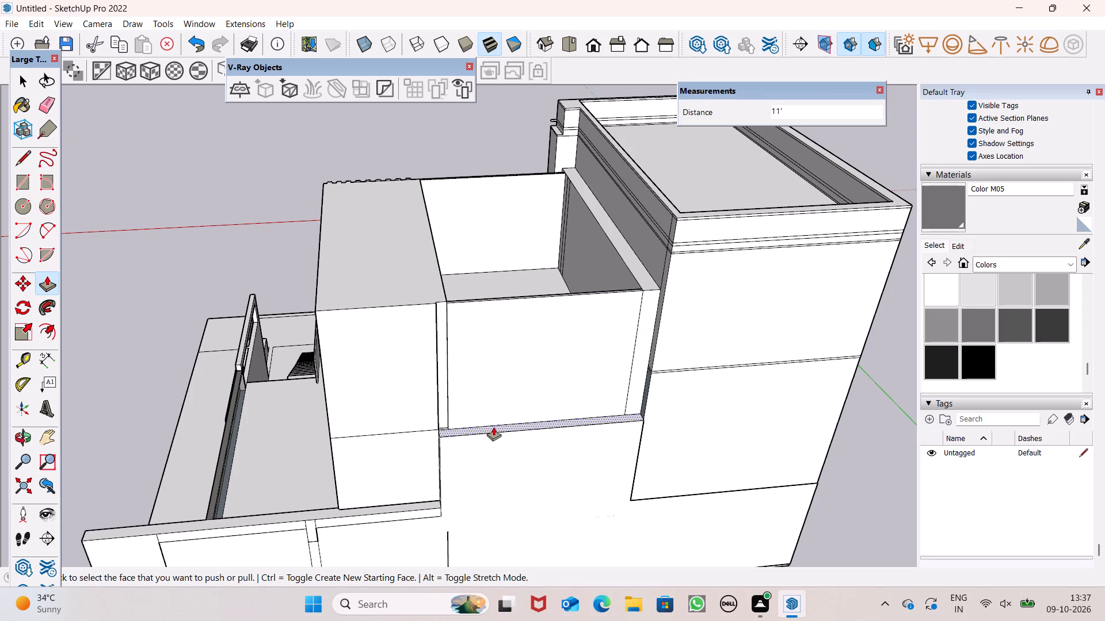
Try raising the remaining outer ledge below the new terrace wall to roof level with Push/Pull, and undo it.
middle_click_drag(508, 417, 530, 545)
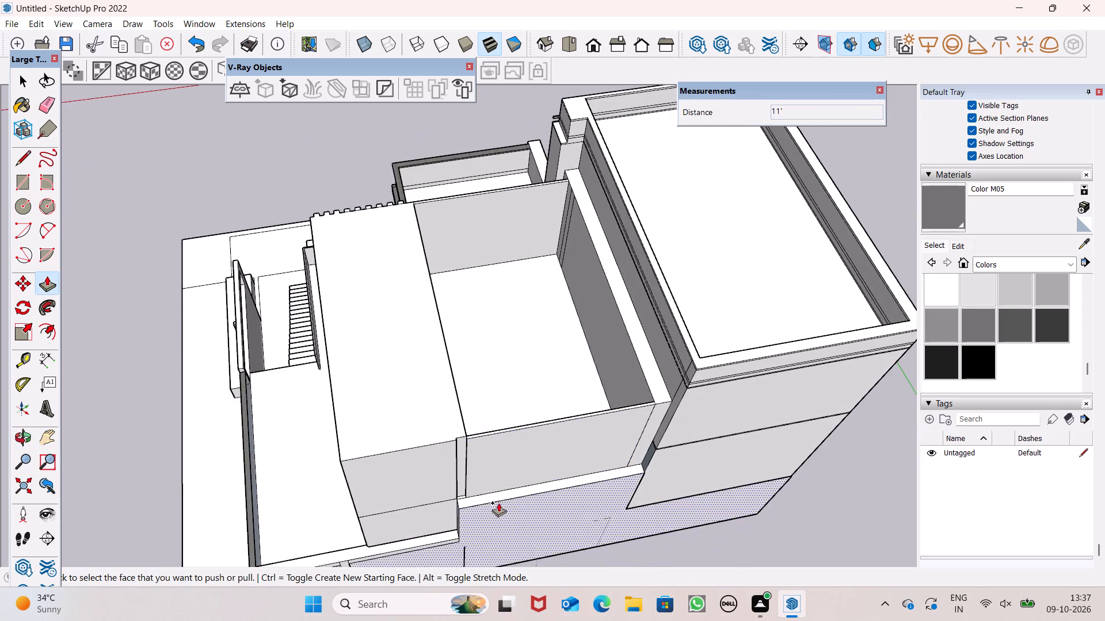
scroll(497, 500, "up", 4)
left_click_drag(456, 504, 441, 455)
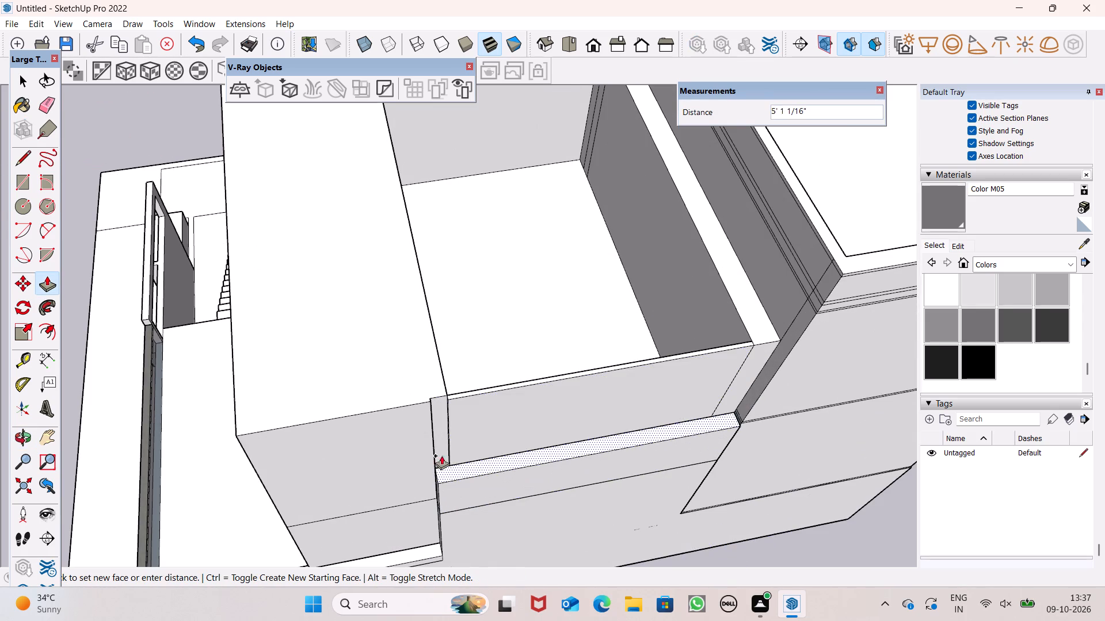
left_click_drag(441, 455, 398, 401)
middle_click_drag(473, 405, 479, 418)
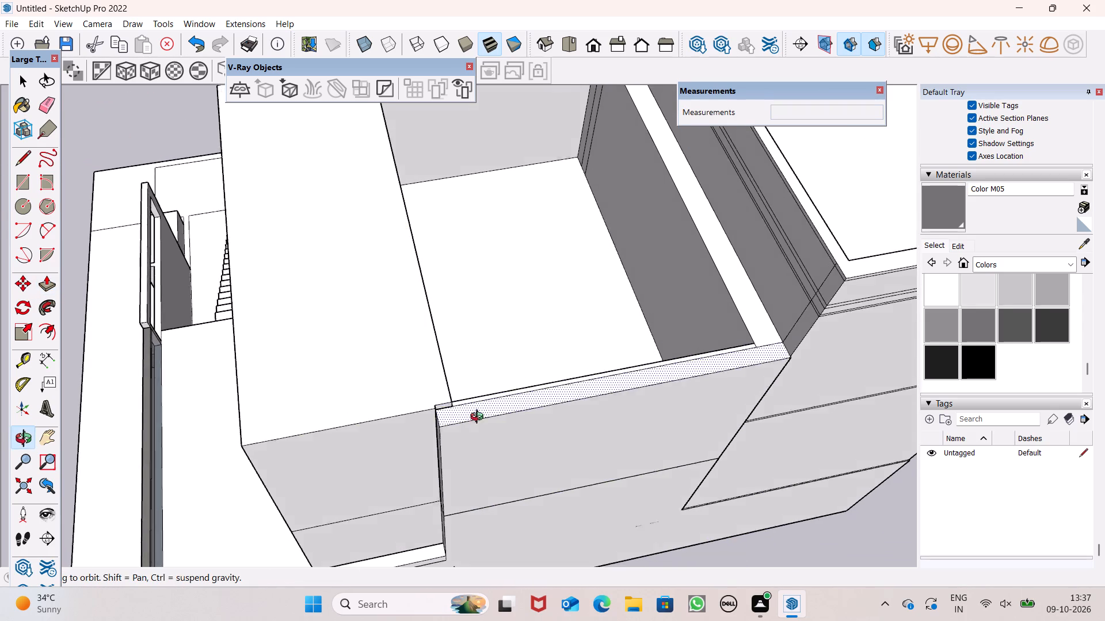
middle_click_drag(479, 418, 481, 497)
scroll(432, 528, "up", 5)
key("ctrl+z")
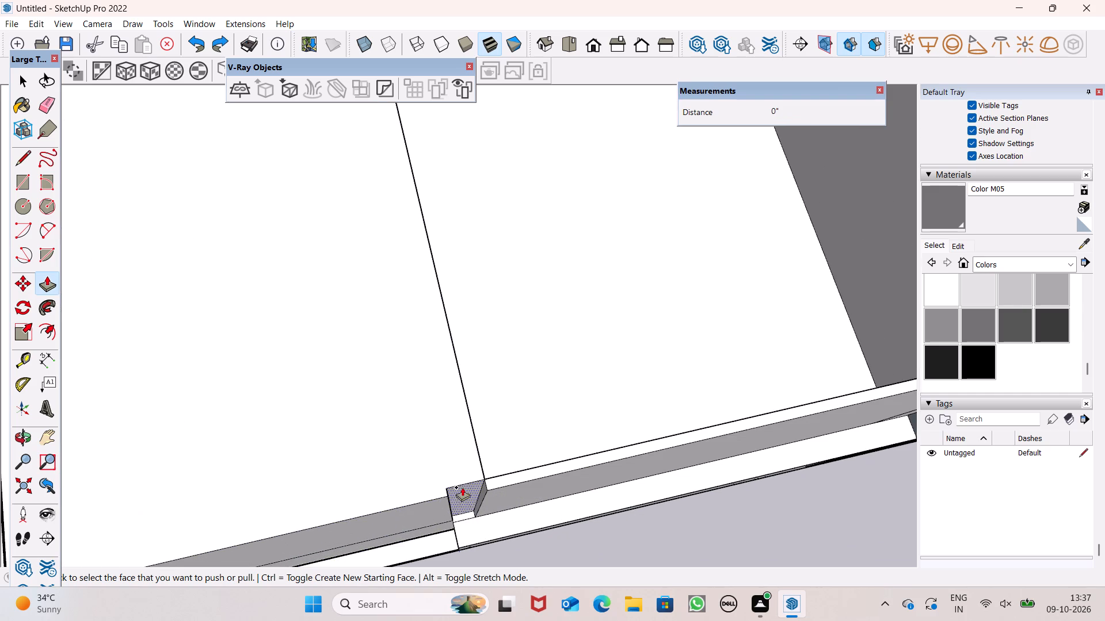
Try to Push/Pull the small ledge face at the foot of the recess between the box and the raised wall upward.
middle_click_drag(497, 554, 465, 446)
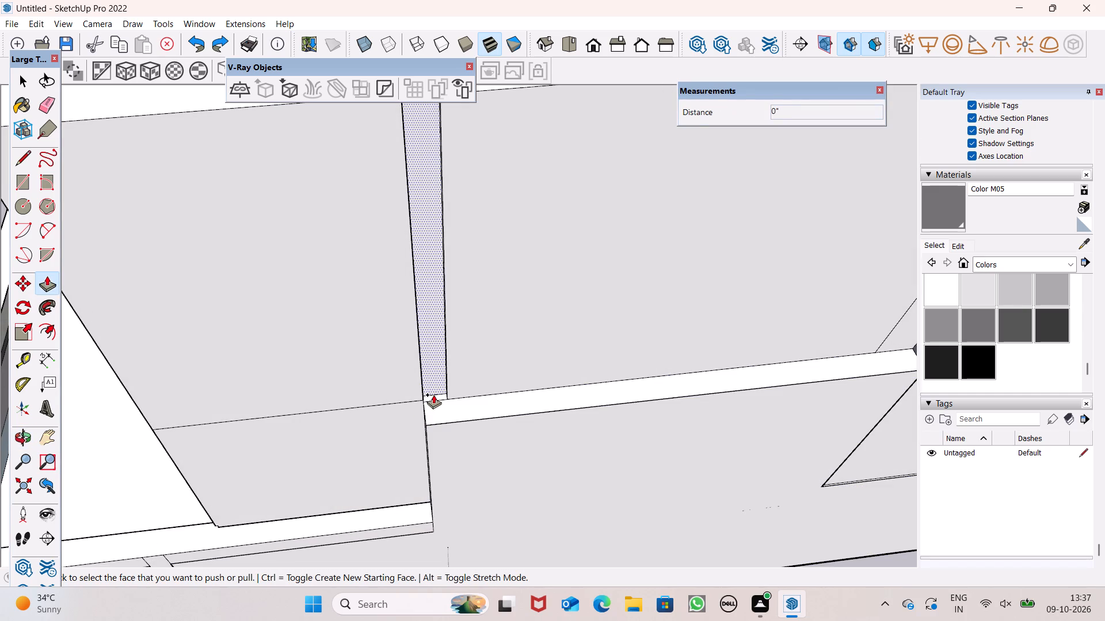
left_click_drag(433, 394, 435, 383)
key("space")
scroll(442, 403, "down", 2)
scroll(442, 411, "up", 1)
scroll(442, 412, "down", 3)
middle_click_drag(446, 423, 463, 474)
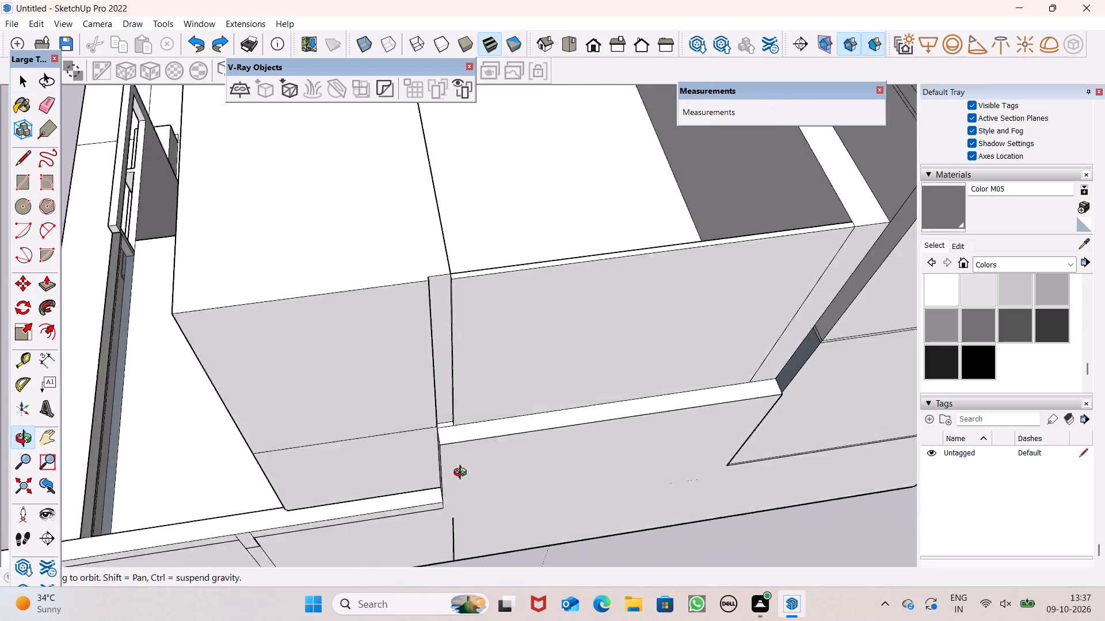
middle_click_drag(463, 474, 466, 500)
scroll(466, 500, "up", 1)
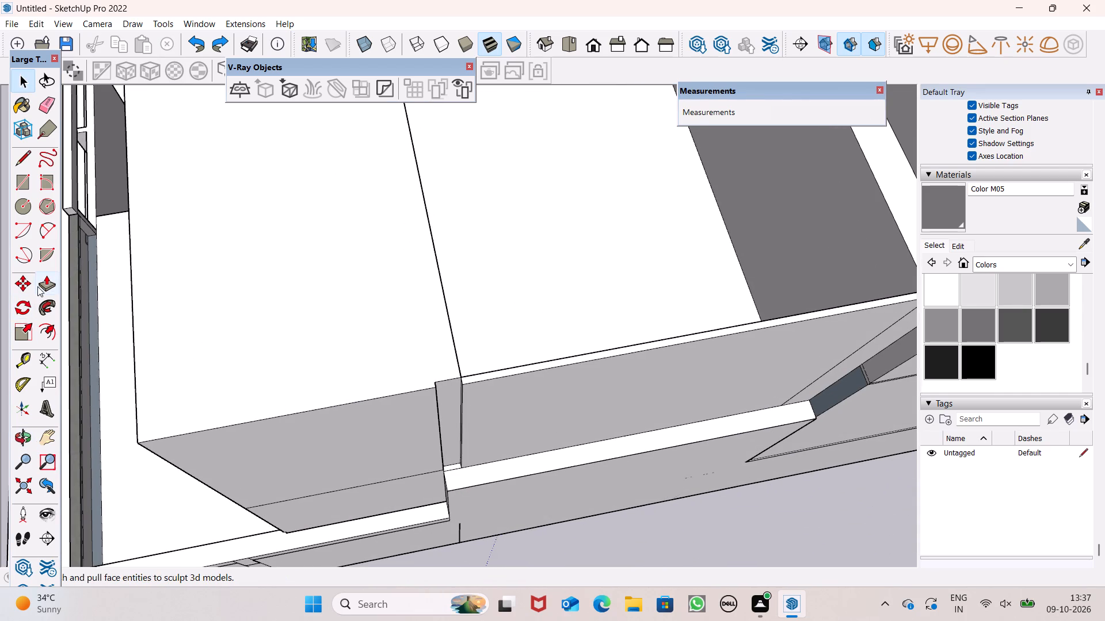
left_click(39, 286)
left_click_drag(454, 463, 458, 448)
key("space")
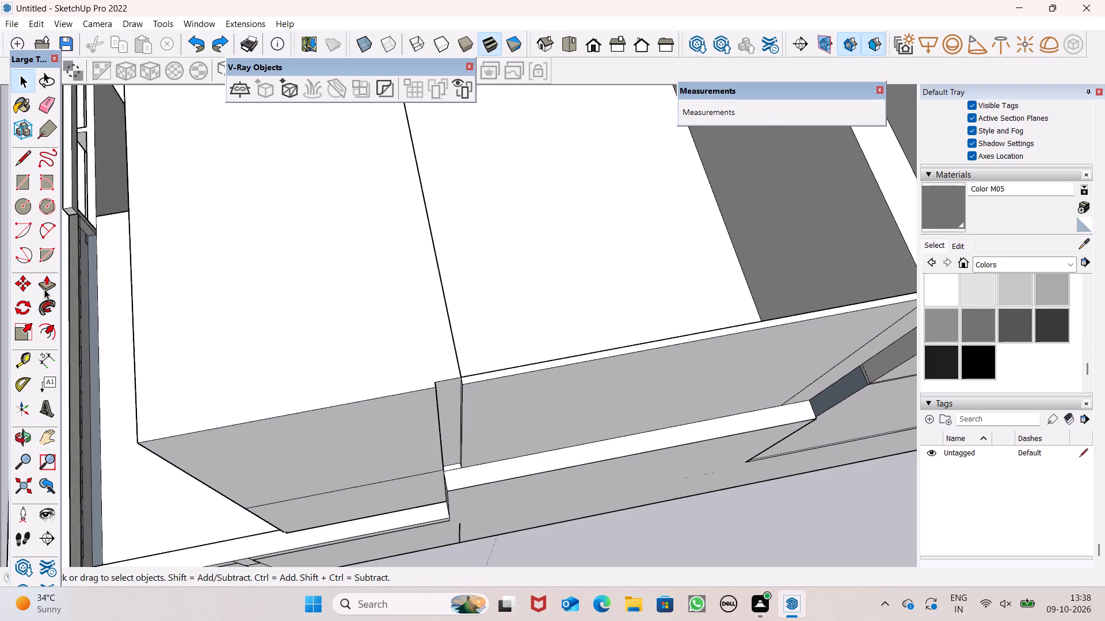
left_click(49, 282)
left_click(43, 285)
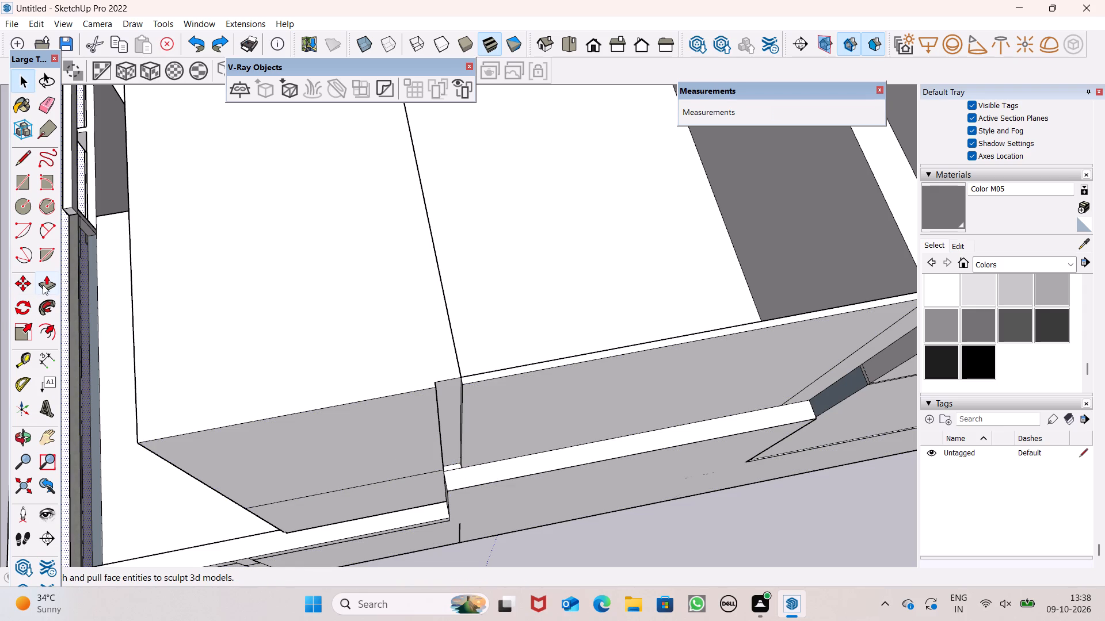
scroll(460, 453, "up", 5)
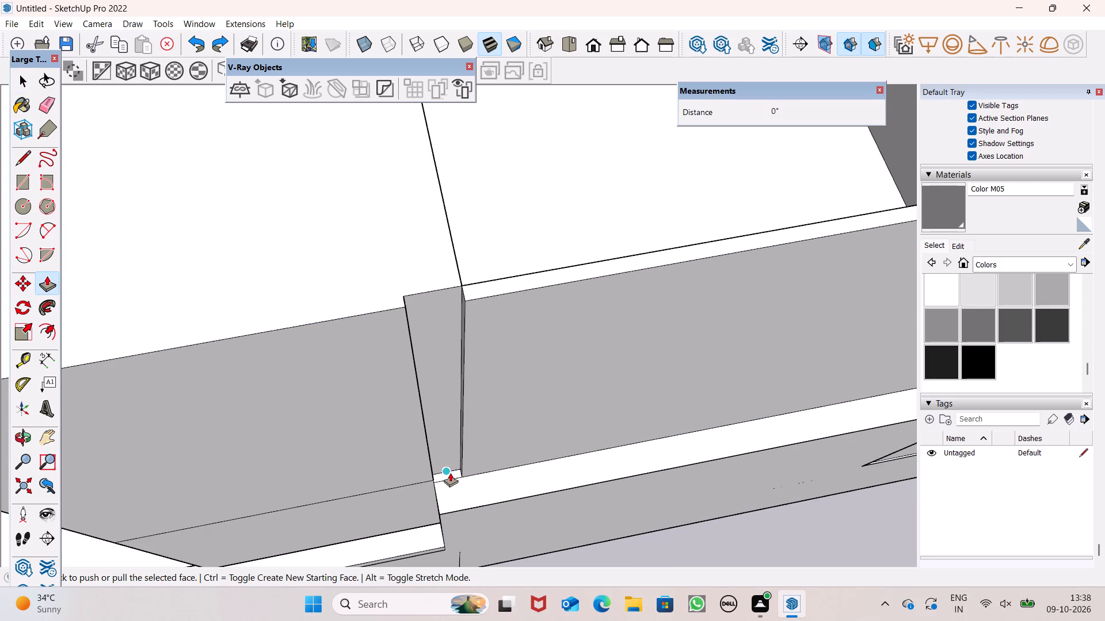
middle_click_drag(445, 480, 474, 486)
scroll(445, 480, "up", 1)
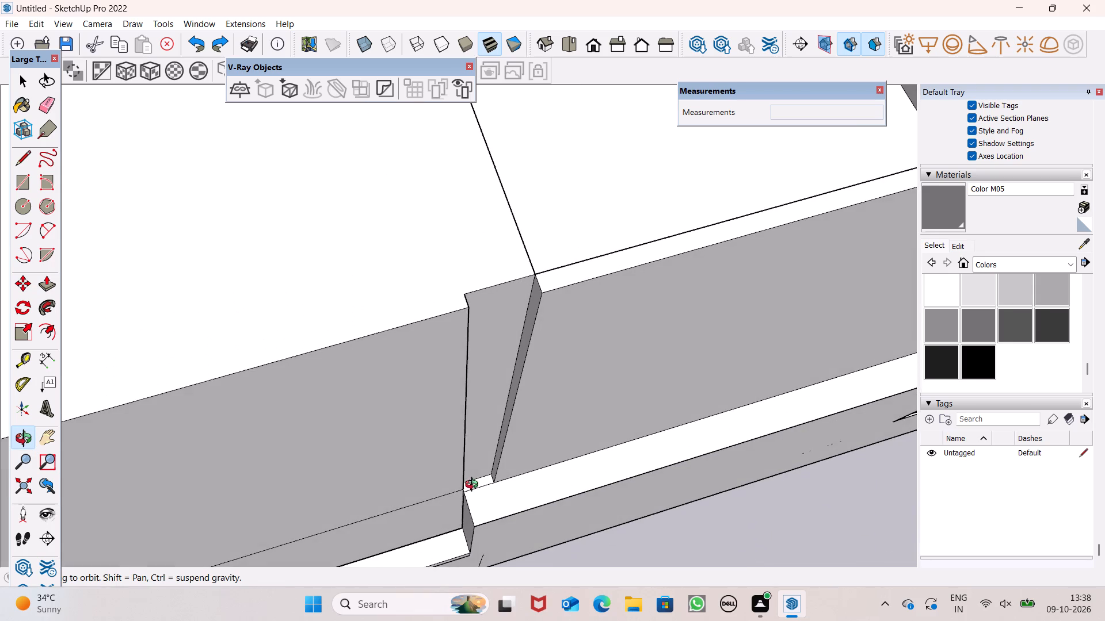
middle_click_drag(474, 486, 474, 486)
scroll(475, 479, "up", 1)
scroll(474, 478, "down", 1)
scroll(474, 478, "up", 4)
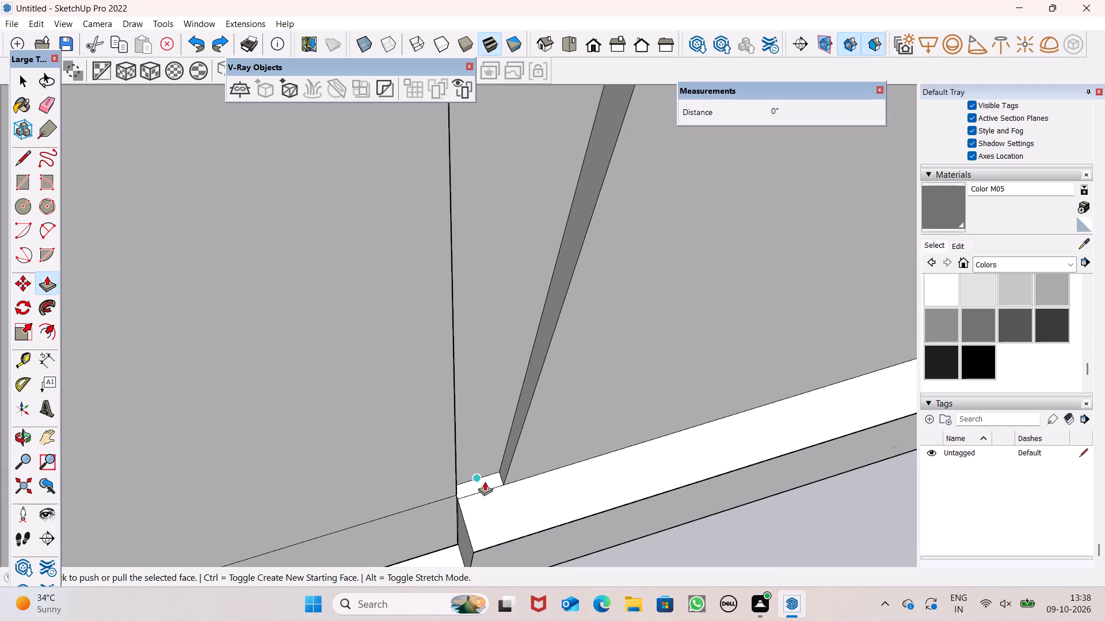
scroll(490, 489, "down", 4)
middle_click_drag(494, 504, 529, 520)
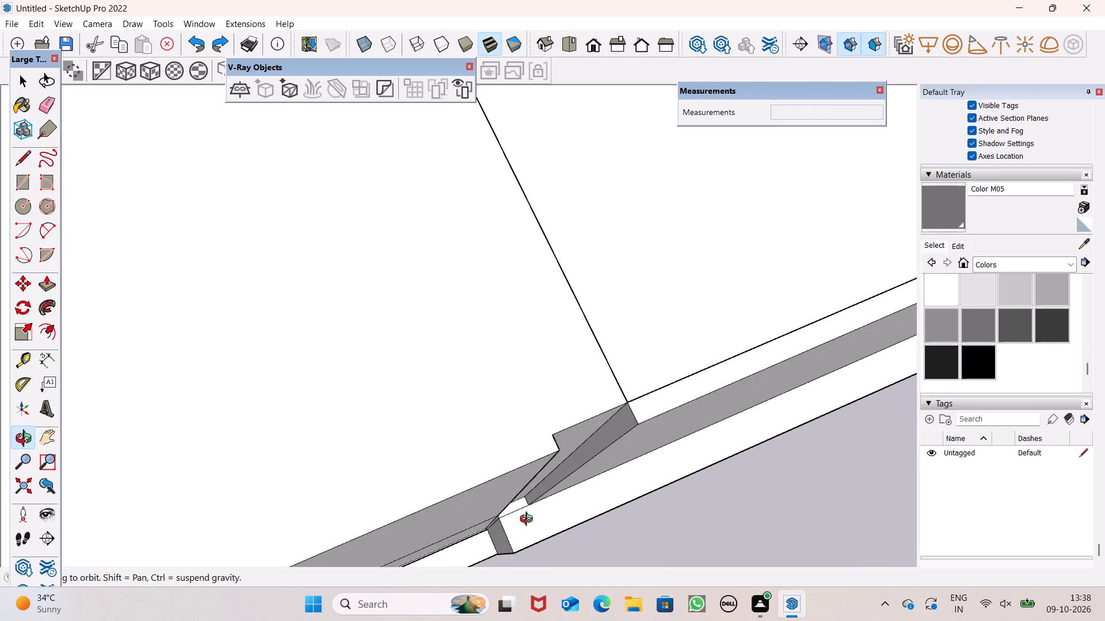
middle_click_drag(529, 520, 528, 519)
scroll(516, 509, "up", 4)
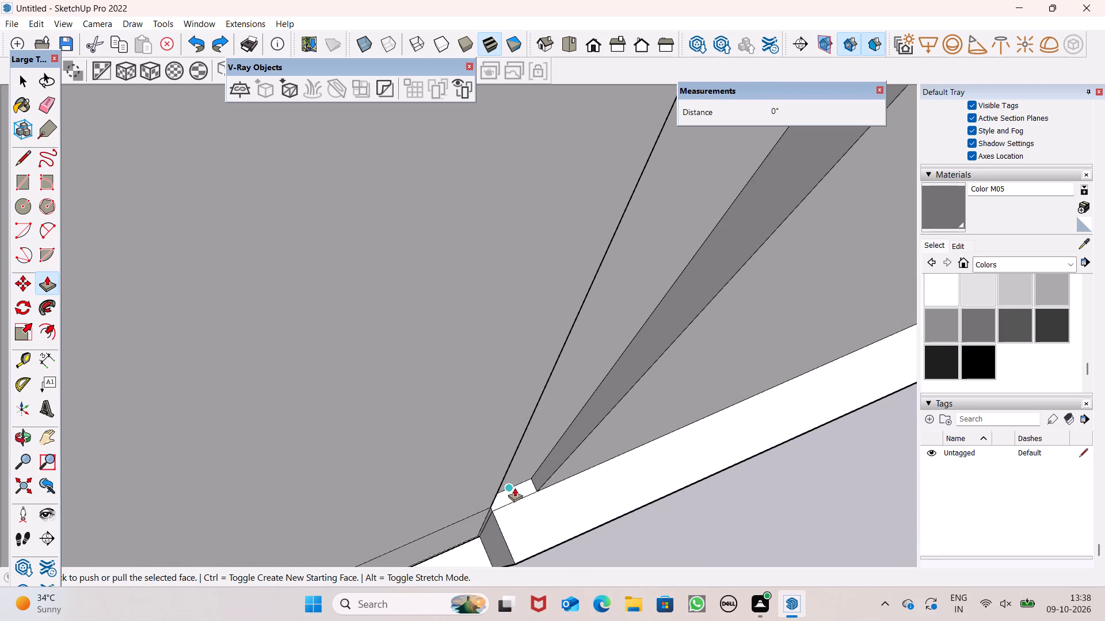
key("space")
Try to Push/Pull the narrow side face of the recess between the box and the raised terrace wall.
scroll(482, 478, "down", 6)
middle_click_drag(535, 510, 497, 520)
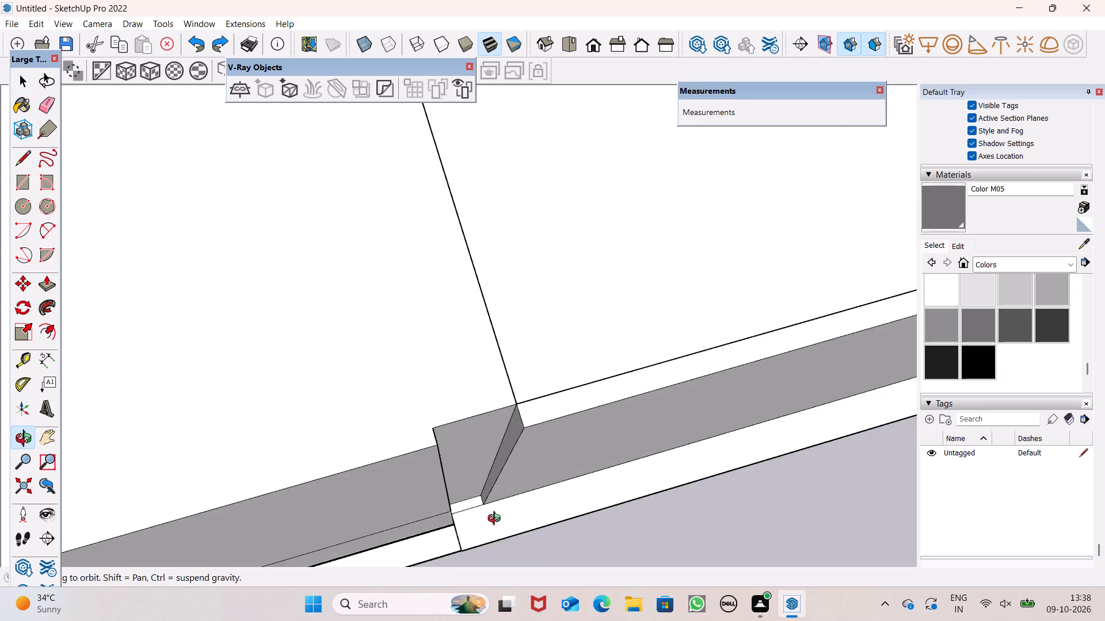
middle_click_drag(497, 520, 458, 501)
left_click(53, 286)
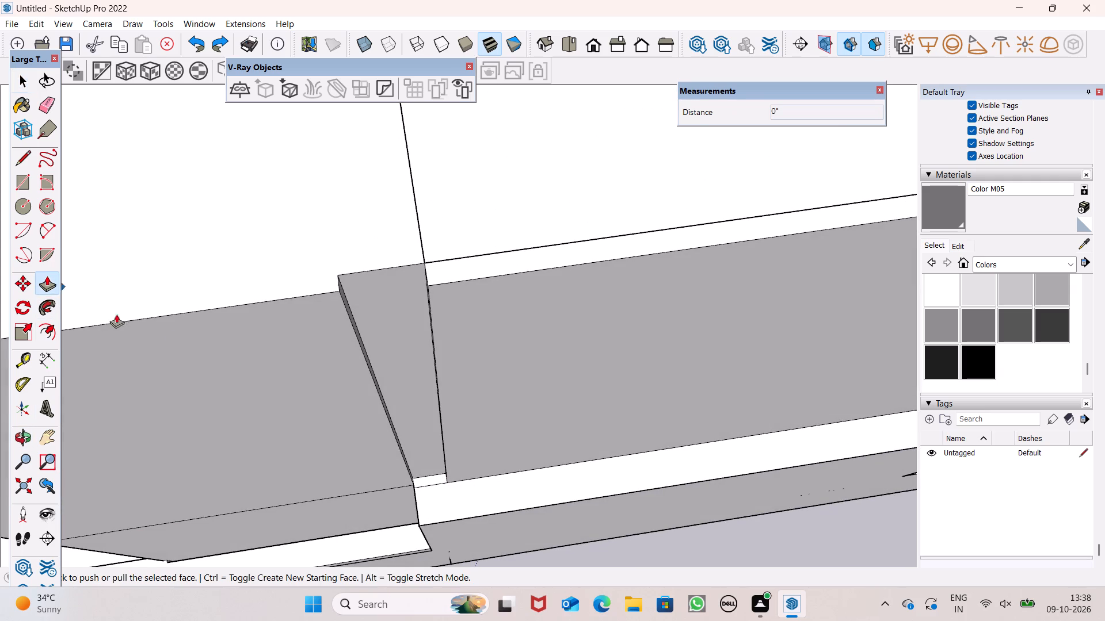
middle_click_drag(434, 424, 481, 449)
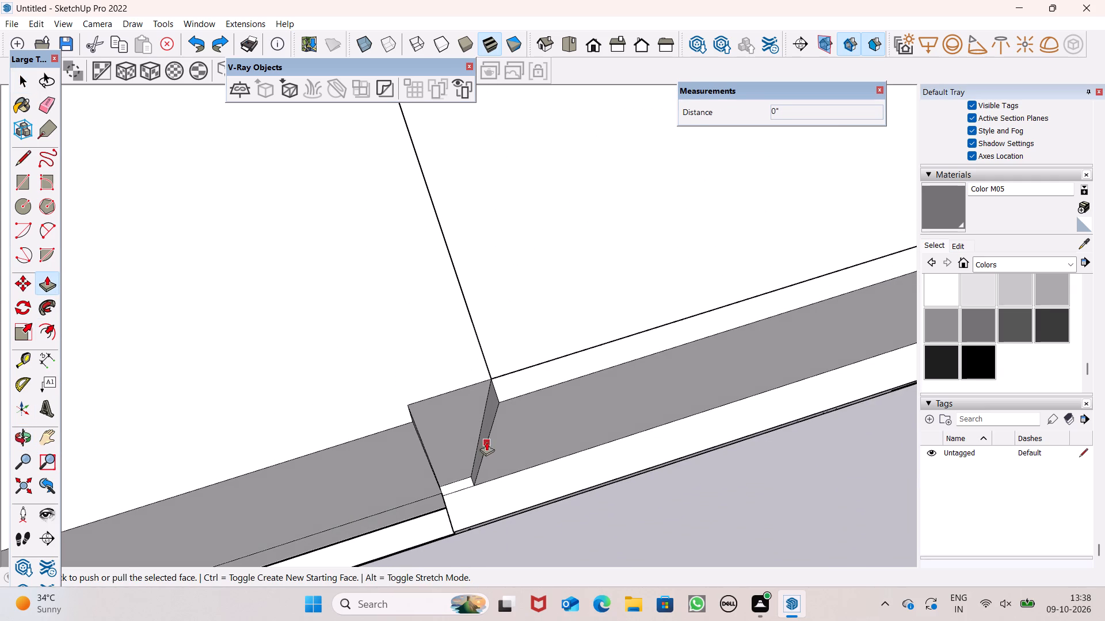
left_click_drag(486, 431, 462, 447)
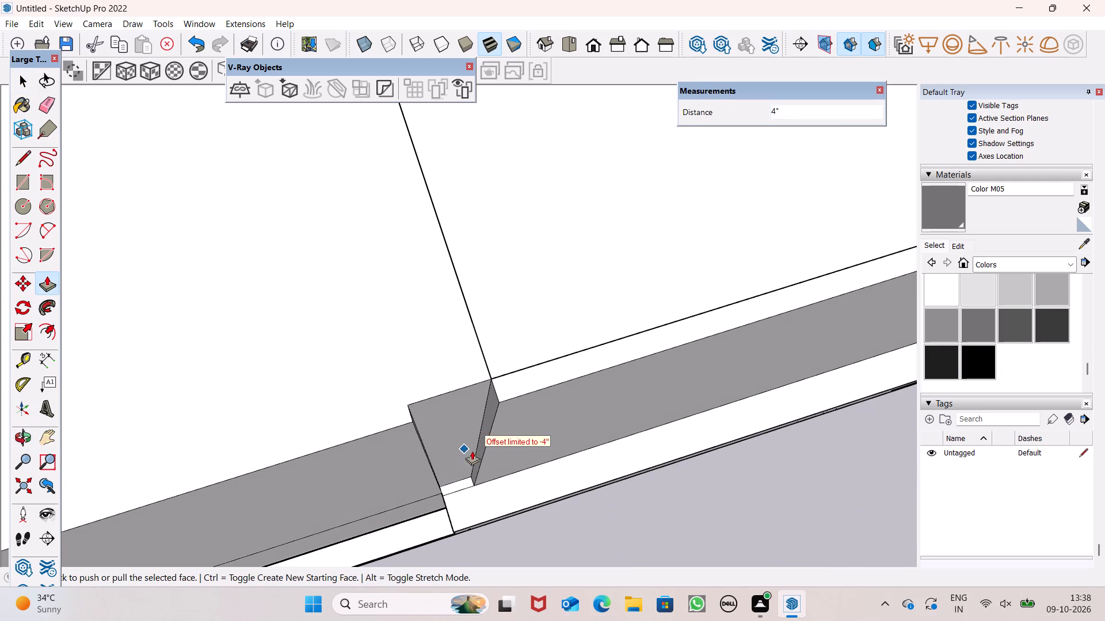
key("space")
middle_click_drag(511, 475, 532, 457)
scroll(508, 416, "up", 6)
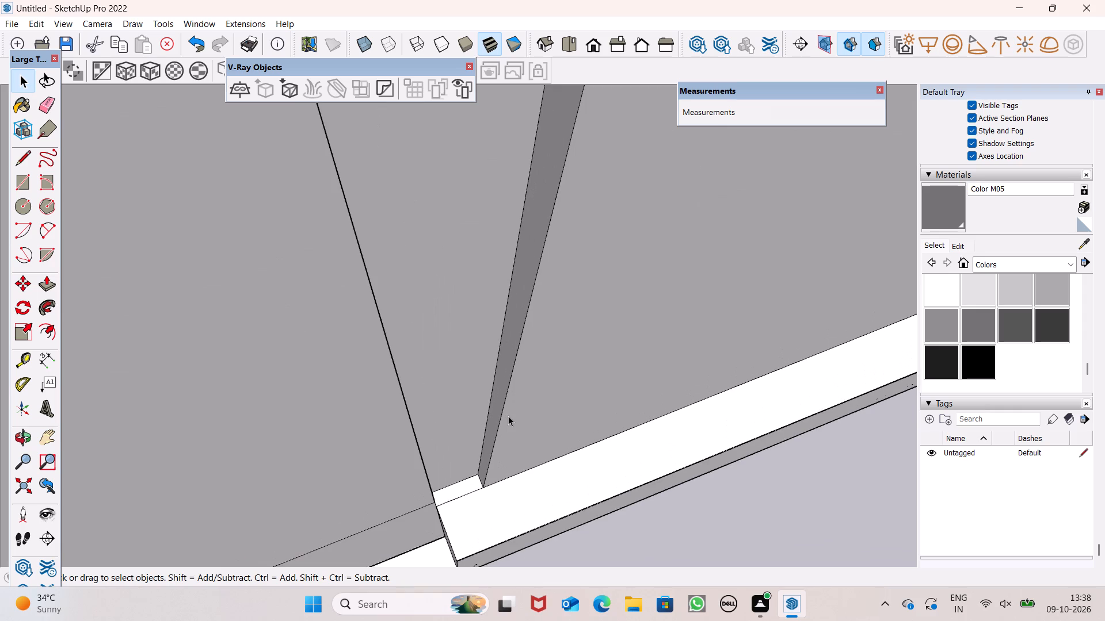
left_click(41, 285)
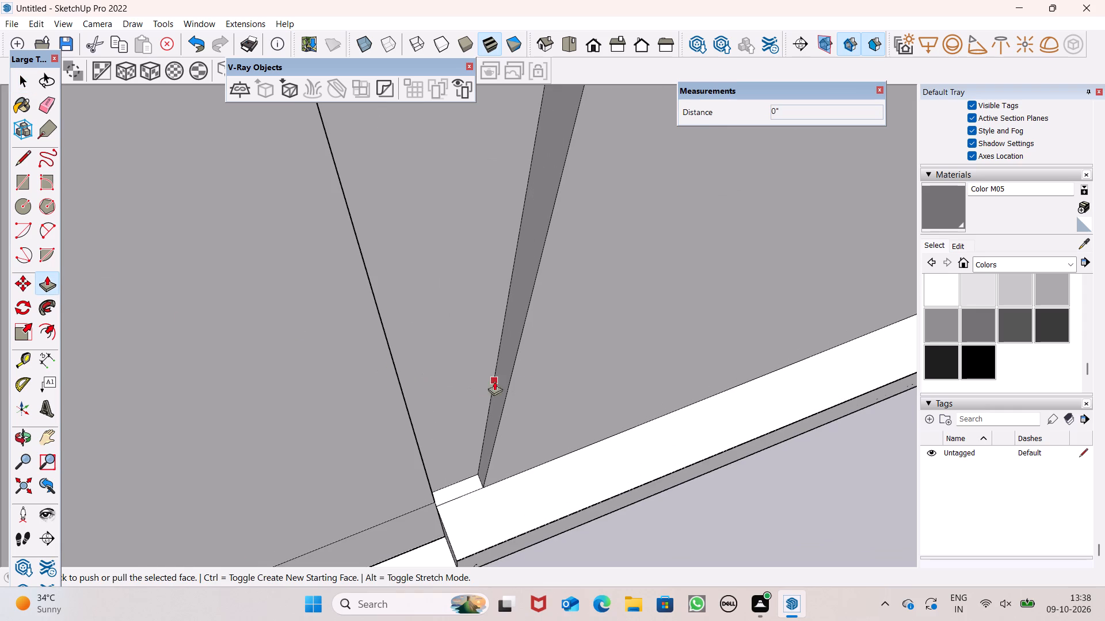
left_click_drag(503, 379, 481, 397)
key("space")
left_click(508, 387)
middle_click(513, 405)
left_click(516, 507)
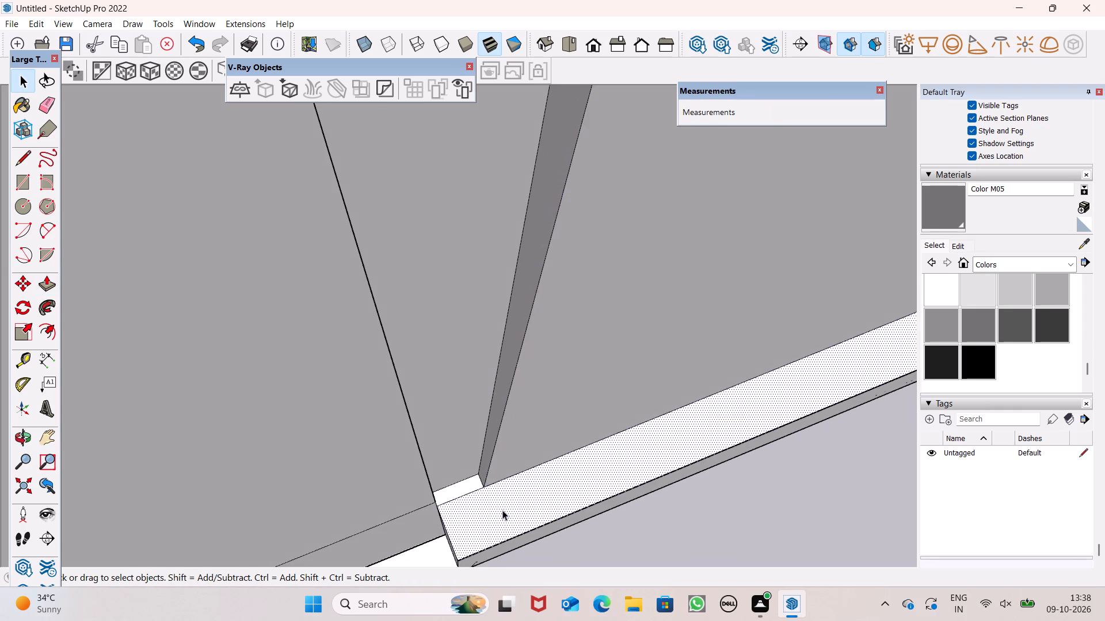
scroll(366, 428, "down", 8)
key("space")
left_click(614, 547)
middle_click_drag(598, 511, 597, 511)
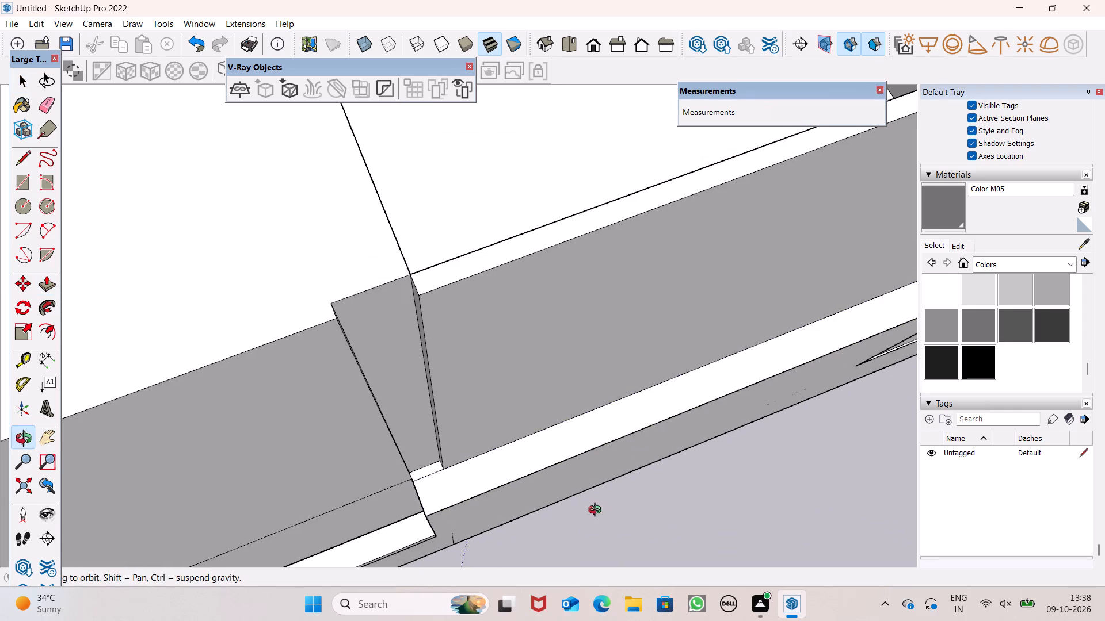
Push/Pull the tapered face of the recess beside the upper box 1 3/4", flush with the adjoining wall face.
middle_click_drag(597, 511, 483, 507)
left_click(433, 394)
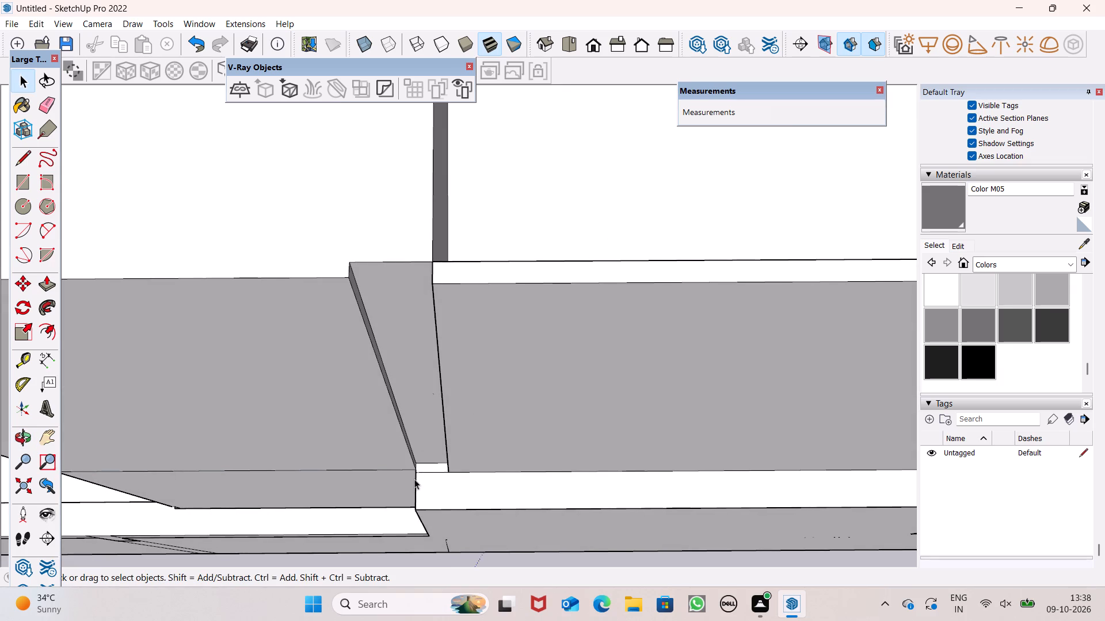
left_click(48, 286)
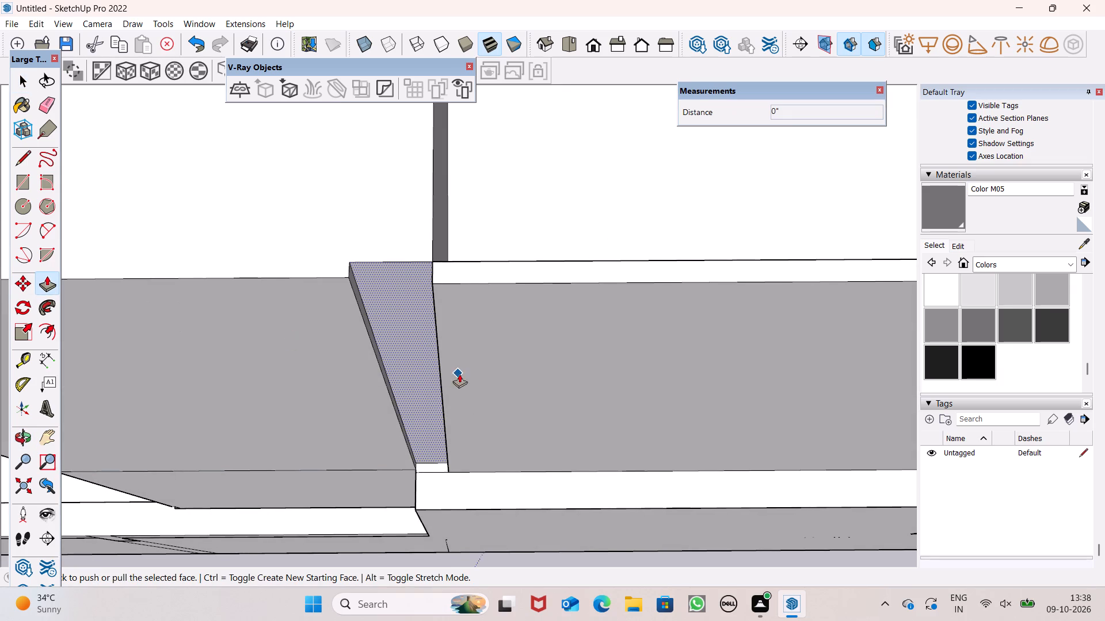
left_click_drag(425, 374, 434, 404)
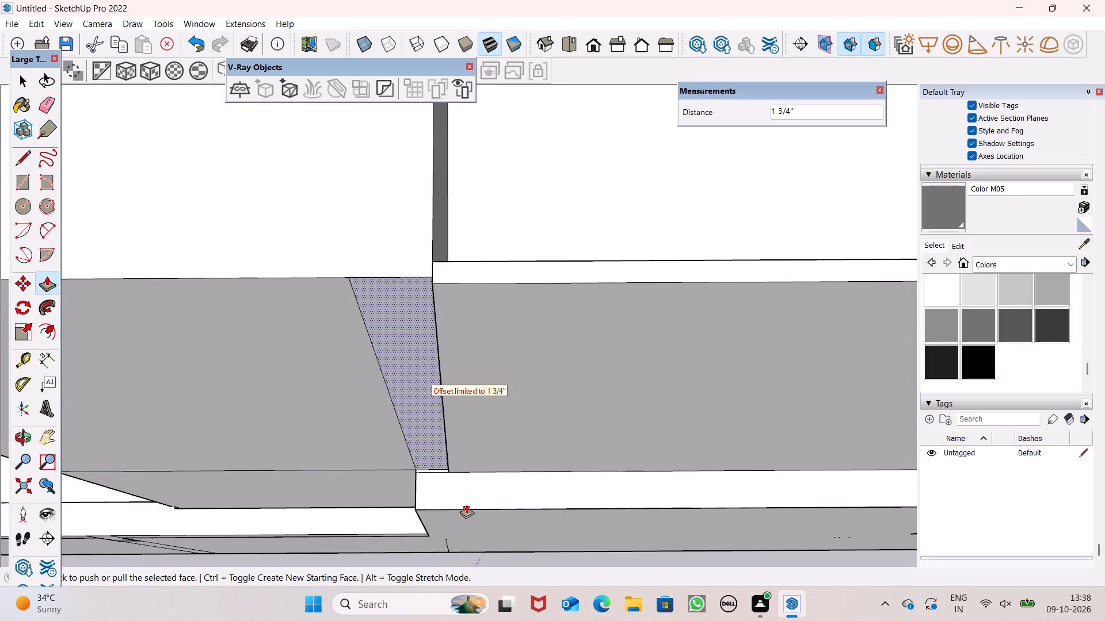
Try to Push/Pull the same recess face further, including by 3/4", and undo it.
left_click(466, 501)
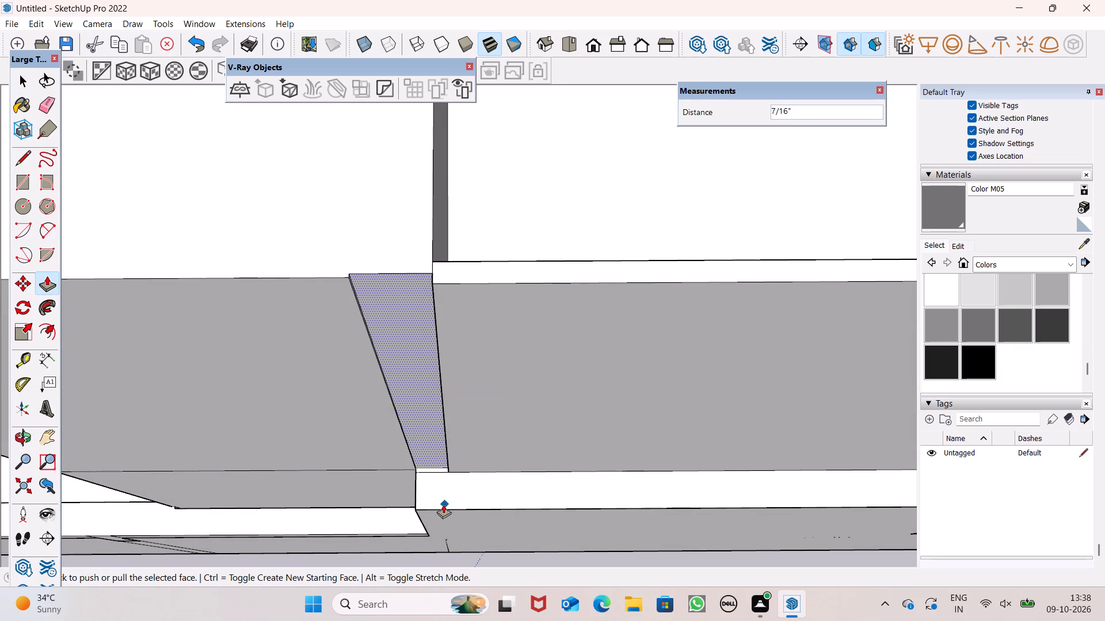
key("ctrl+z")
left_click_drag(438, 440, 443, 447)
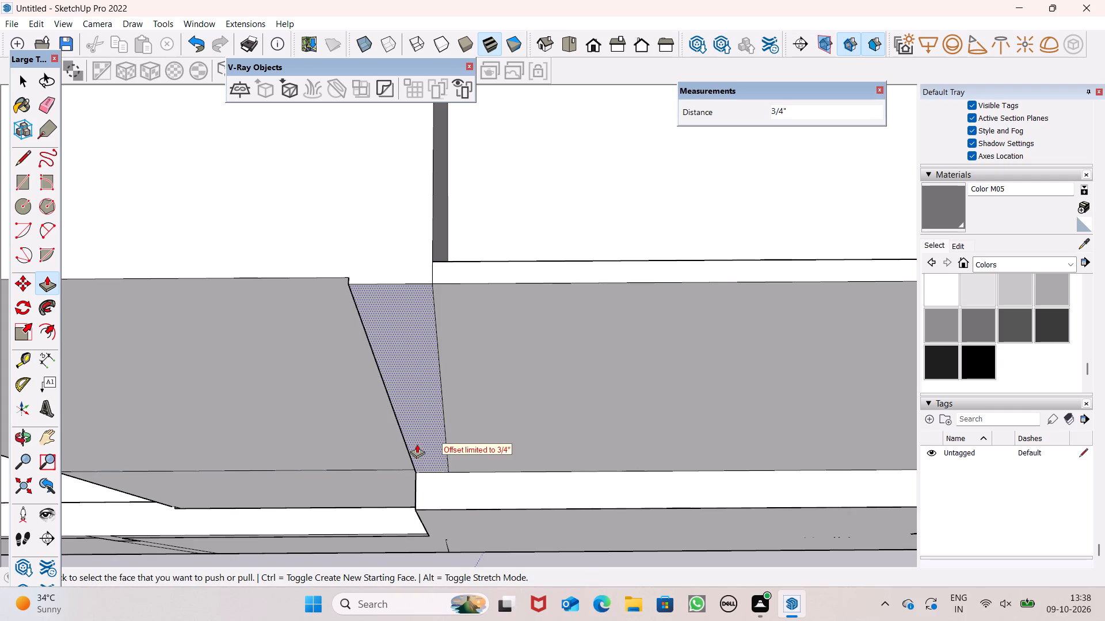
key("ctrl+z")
Push/Pull the outer ledge below the raised terrace wall upward in stages until it is level with the wall top.
left_click_drag(468, 491, 460, 437)
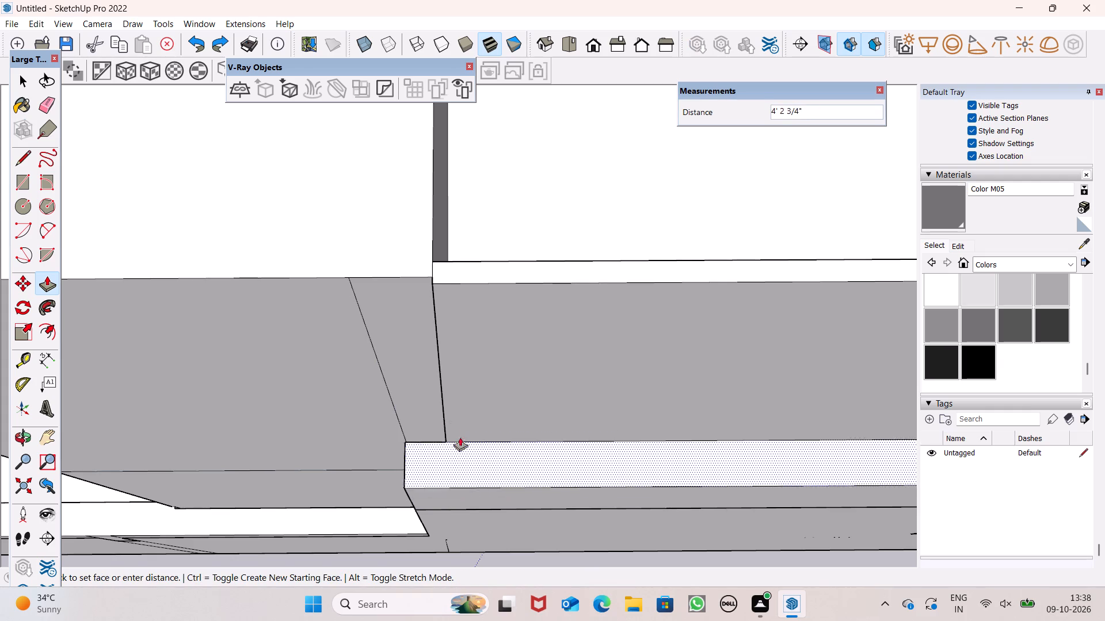
left_click_drag(460, 437, 410, 349)
left_click_drag(453, 446, 448, 417)
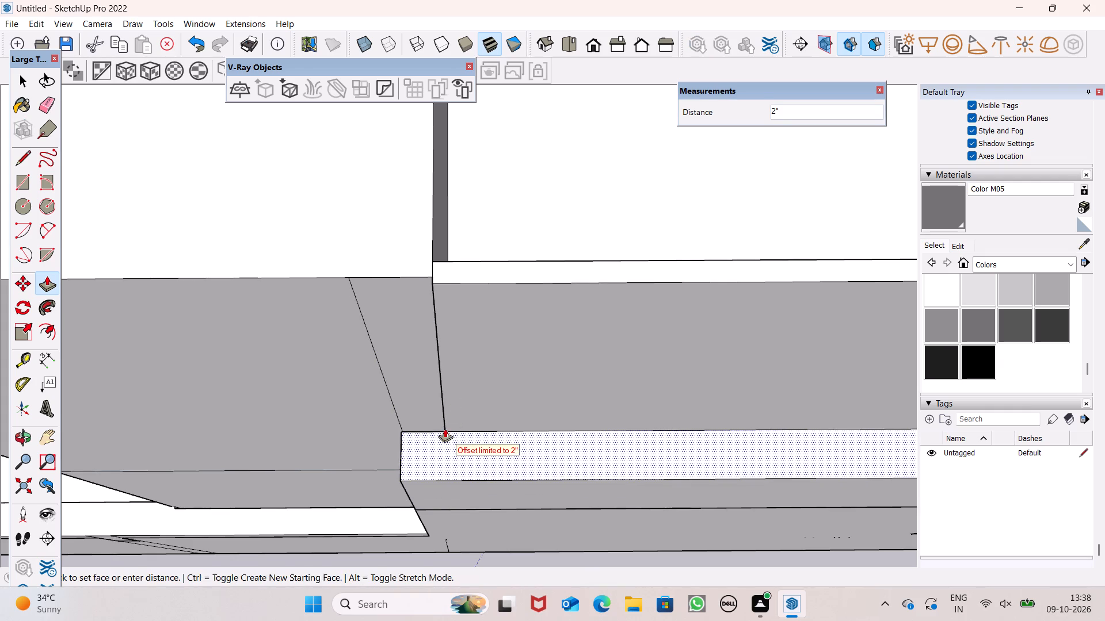
left_click_drag(444, 455, 308, 266)
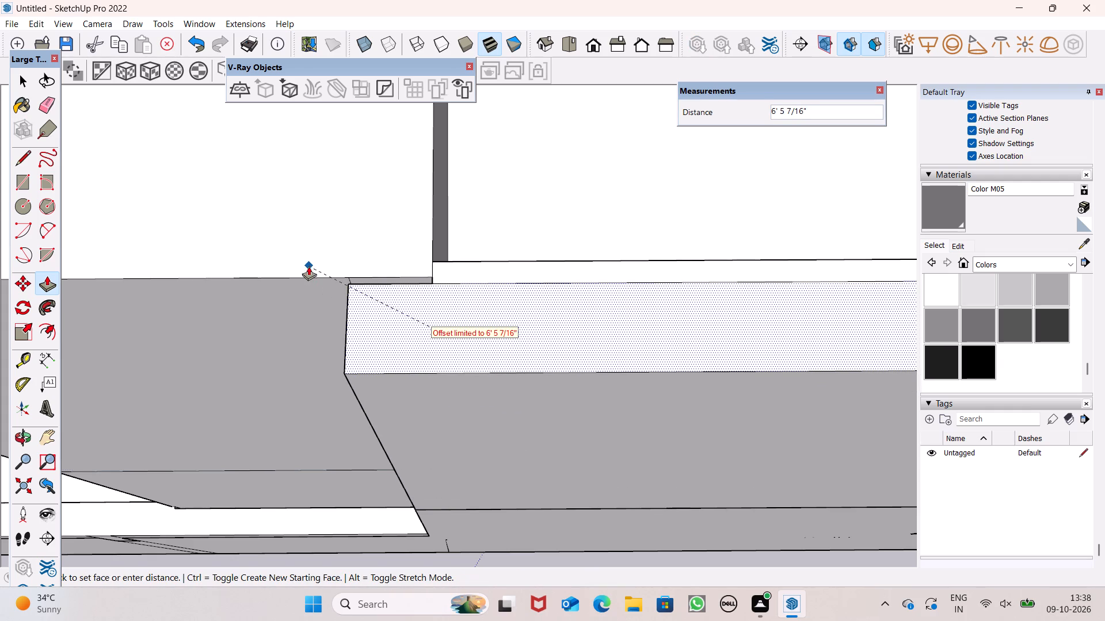
left_click_drag(308, 266, 307, 269)
Push/Pull the narrow recess face behind the raised ledge 3/4", flush with the neighbouring wall.
middle_click_drag(528, 323, 841, 181)
scroll(470, 281, "up", 1)
middle_click_drag(469, 283, 480, 300)
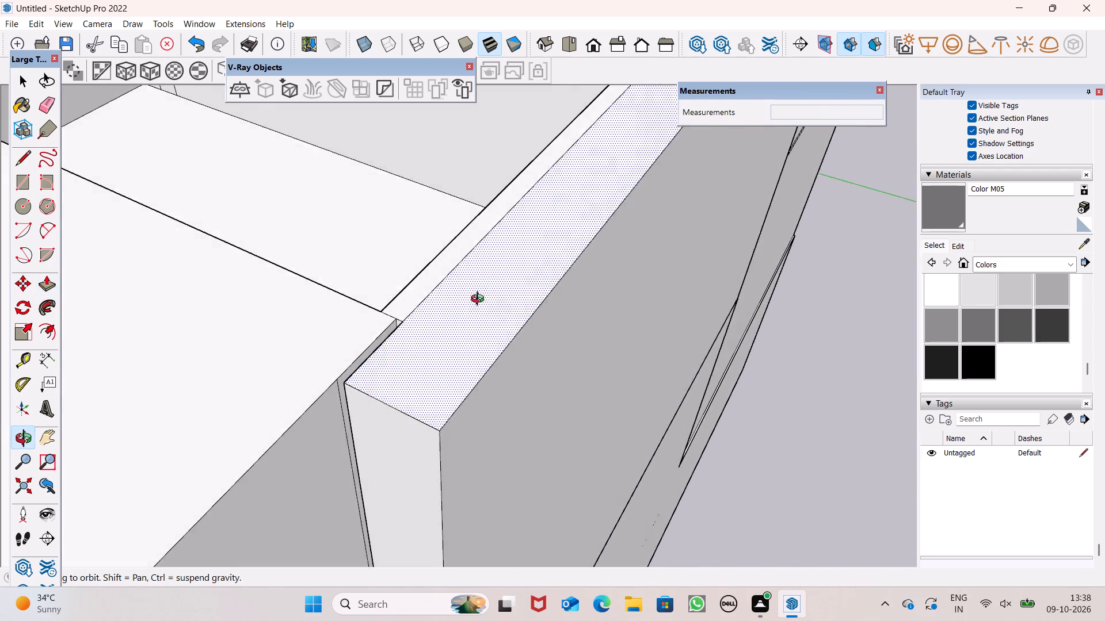
middle_click_drag(480, 300, 593, 300)
scroll(406, 370, "up", 4)
scroll(398, 393, "down", 1)
scroll(397, 394, "up", 2)
left_click_drag(360, 396, 381, 396)
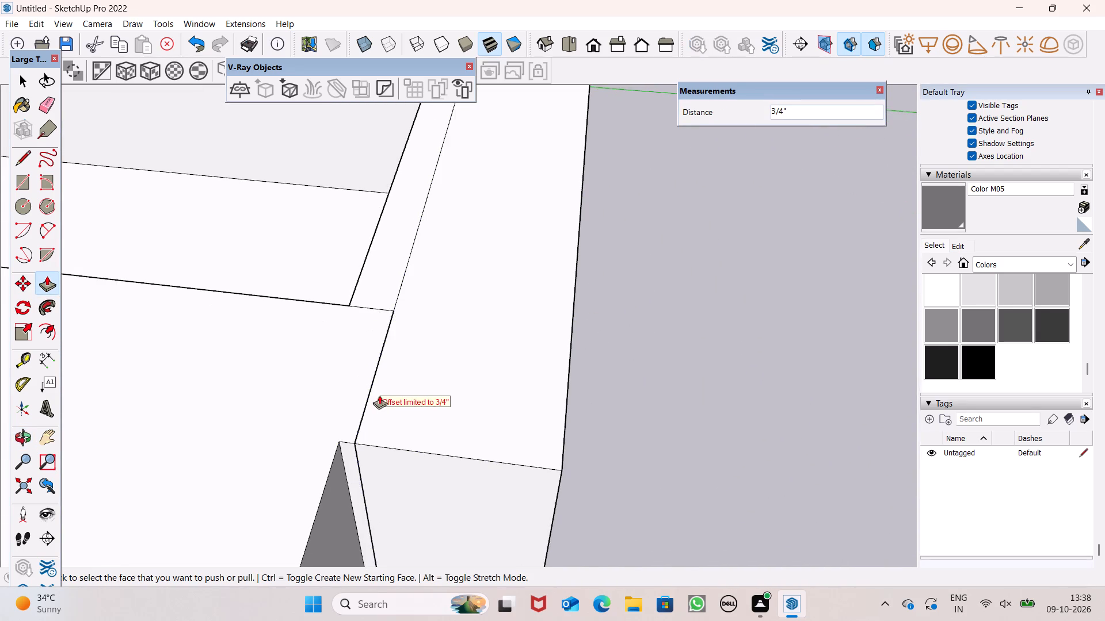
Examine the raised terrace walls and the upper box from above and from farther out.
scroll(372, 336, "down", 3)
scroll(412, 266, "down", 7)
scroll(414, 261, "up", 1)
scroll(414, 261, "down", 2)
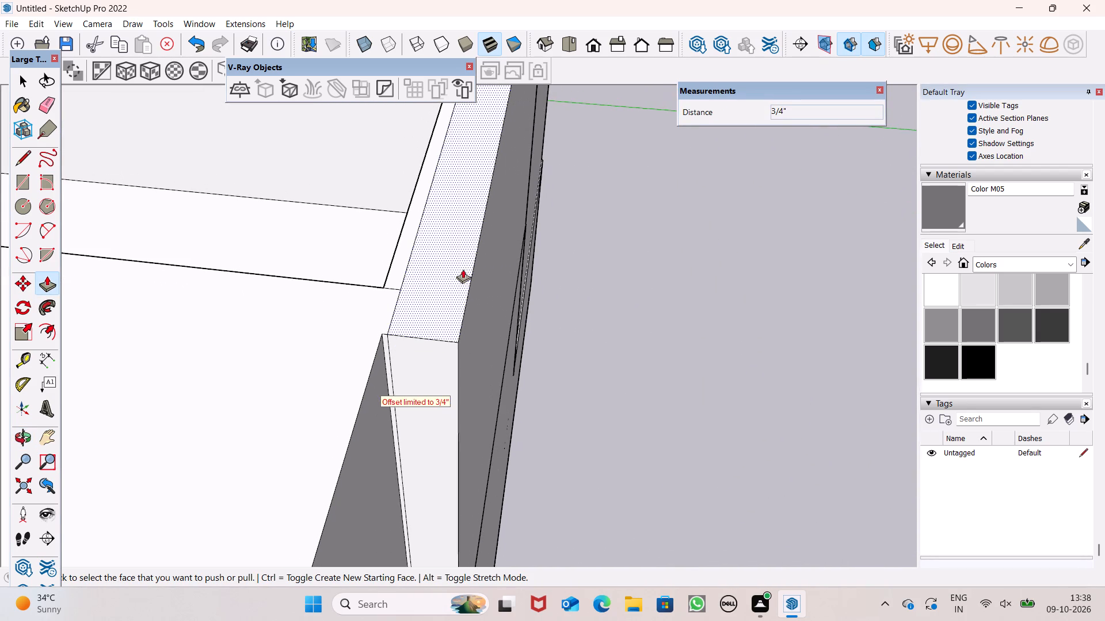
scroll(463, 269, "down", 1)
scroll(505, 325, "down", 1)
scroll(505, 325, "up", 1)
scroll(506, 335, "down", 5)
scroll(506, 424, "up", 1)
scroll(497, 409, "down", 2)
key("space")
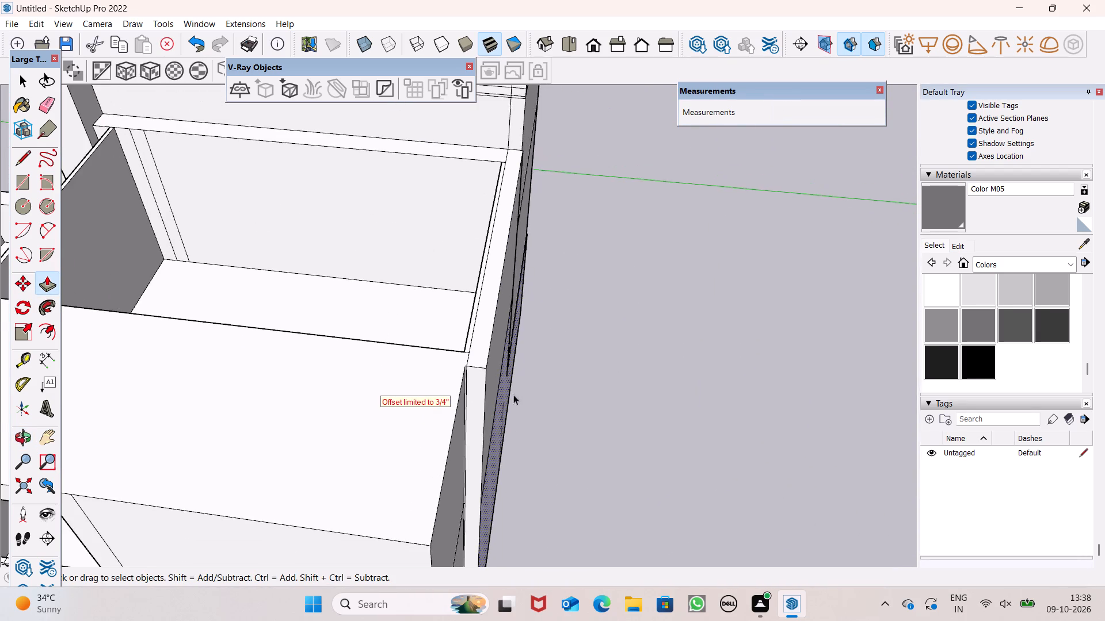
scroll(504, 393, "down", 7)
middle_click_drag(529, 358, 790, 297)
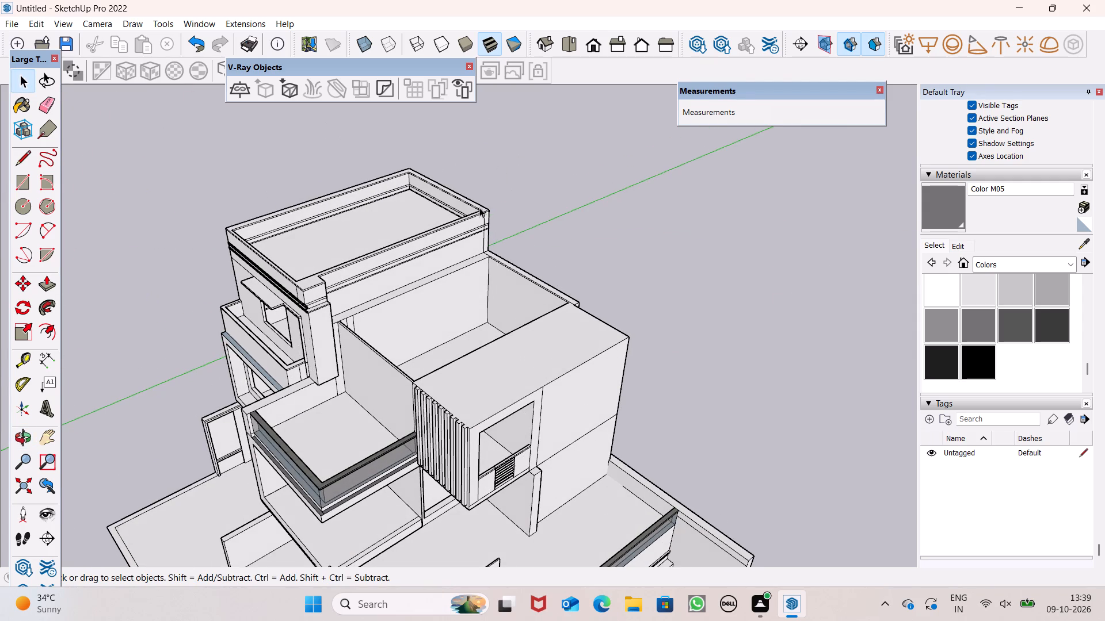
scroll(472, 231, "down", 8)
middle_click_drag(484, 379, 640, 393)
scroll(609, 400, "down", 3)
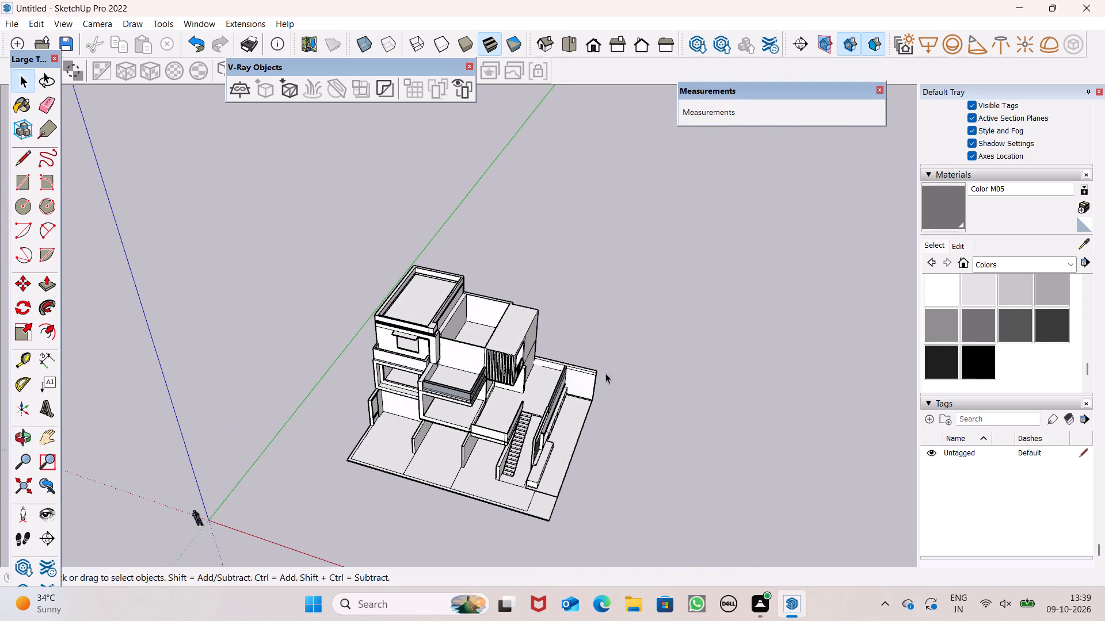
Draw a line about 7 9/16" long on the open terrace's top inner edge near the taller block, closing the opening with a roof face.
scroll(604, 285, "down", 1)
scroll(604, 285, "up", 1)
scroll(604, 283, "down", 1)
scroll(604, 283, "up", 3)
scroll(524, 248, "up", 9)
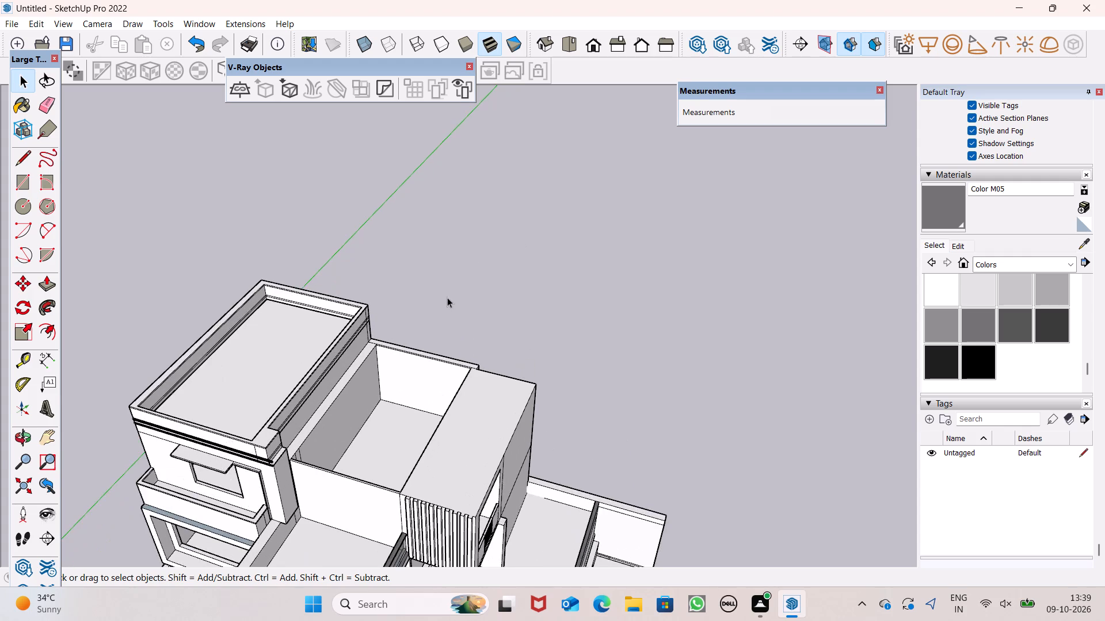
scroll(441, 302, "up", 4)
left_click(22, 158)
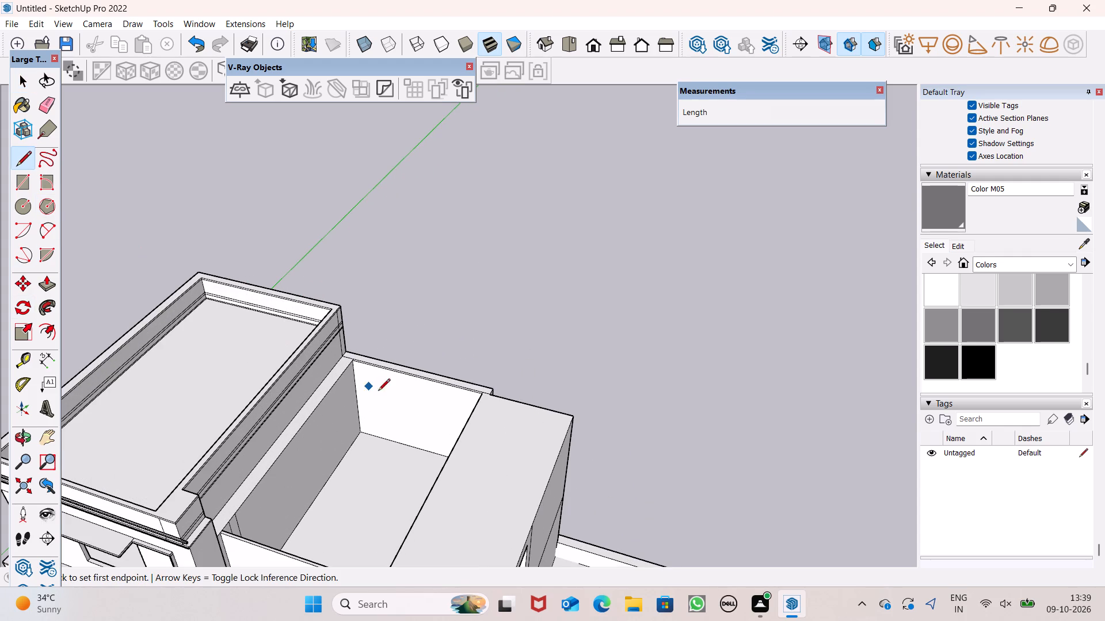
scroll(352, 372, "up", 9)
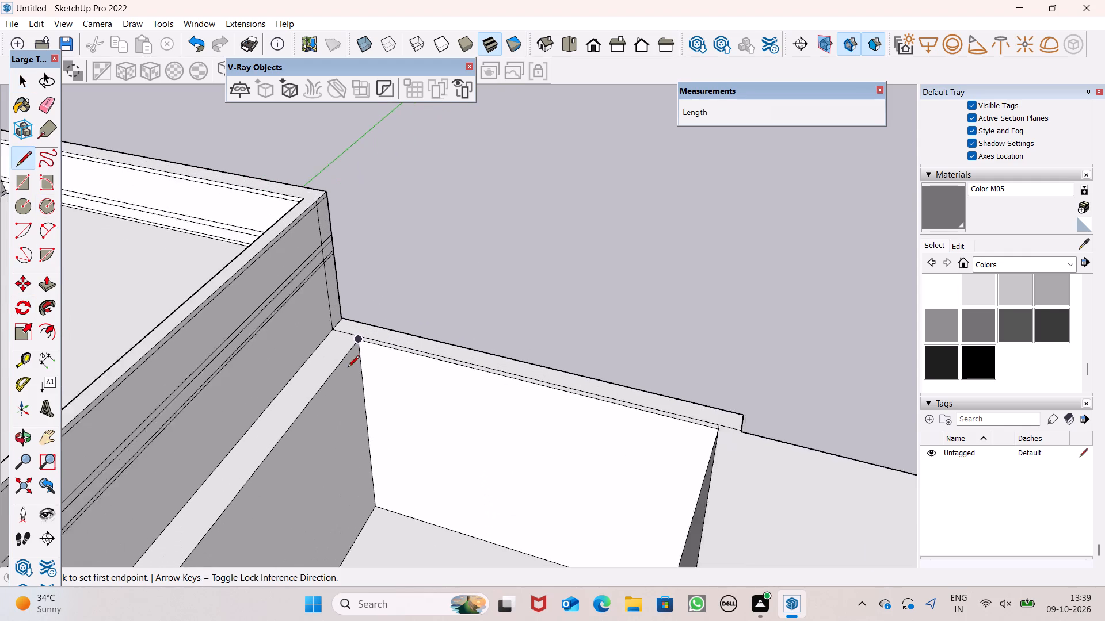
scroll(348, 368, "up", 3)
left_click(329, 370)
left_click(341, 356)
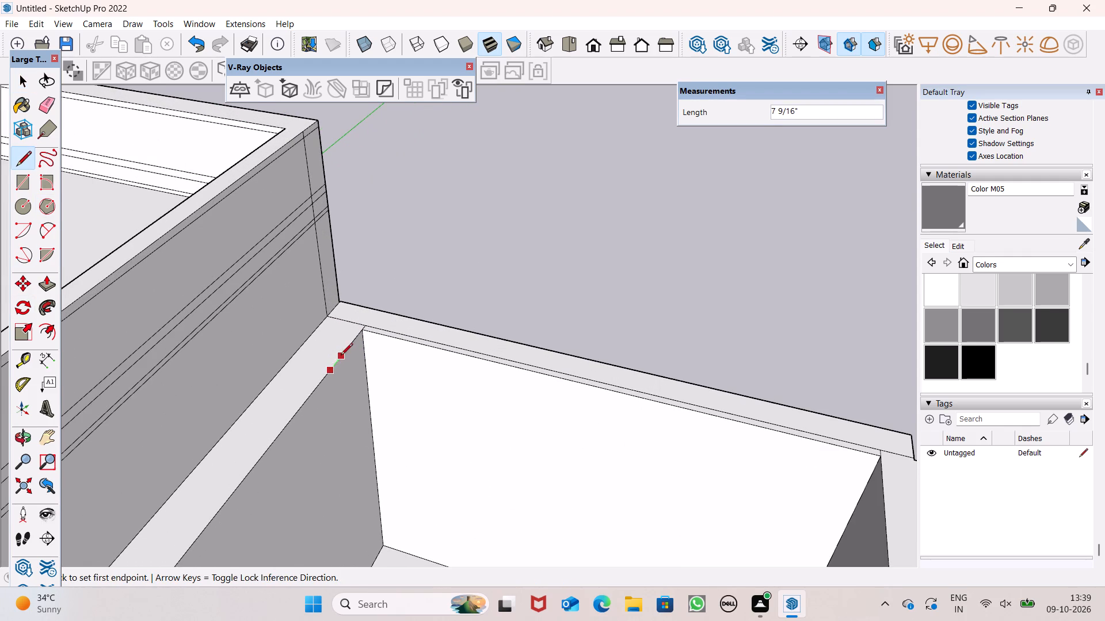
scroll(313, 306, "down", 11)
key("space")
scroll(369, 288, "down", 2)
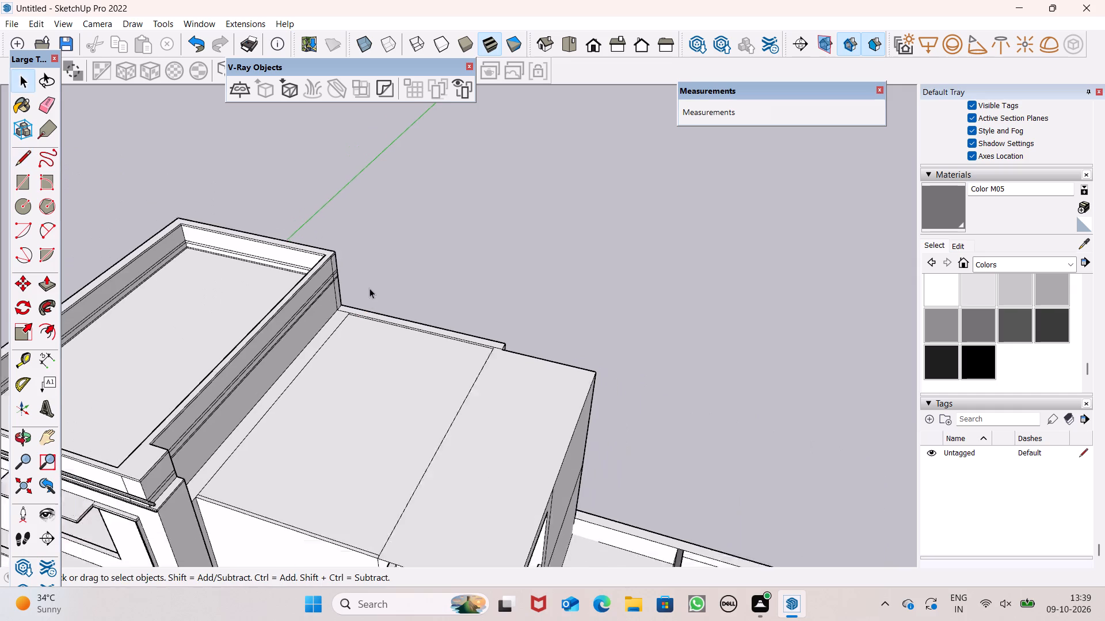
scroll(369, 288, "down", 2)
Examine the roofed-over volume against the rest of the house from the front and from above.
middle_click_drag(415, 382, 364, 412)
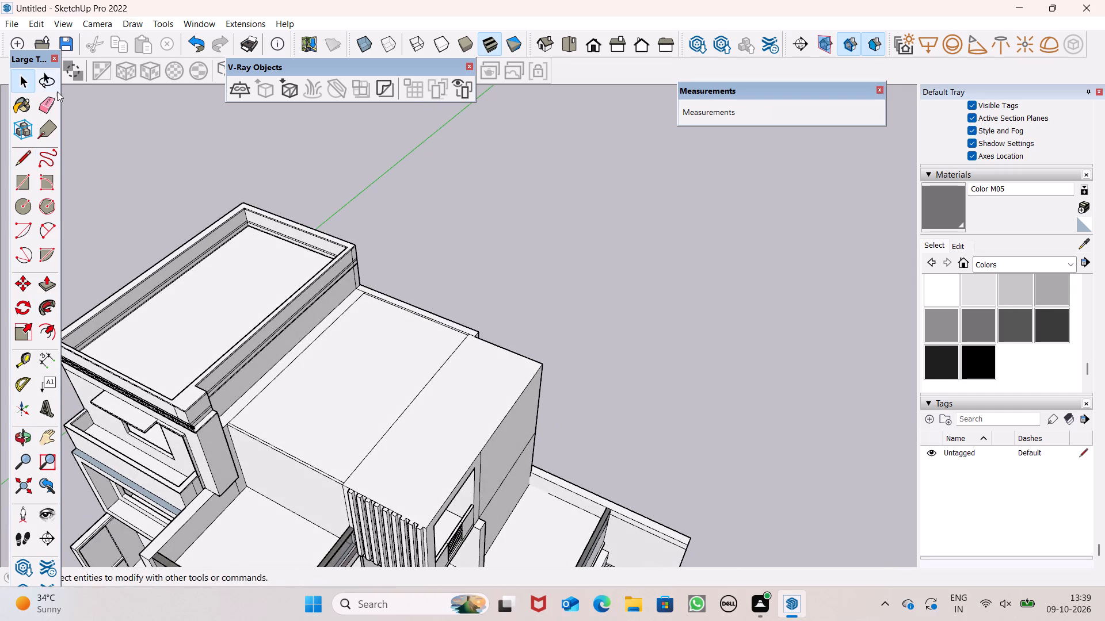
left_click(54, 101)
scroll(372, 220, "up", 2)
scroll(384, 251, "down", 1)
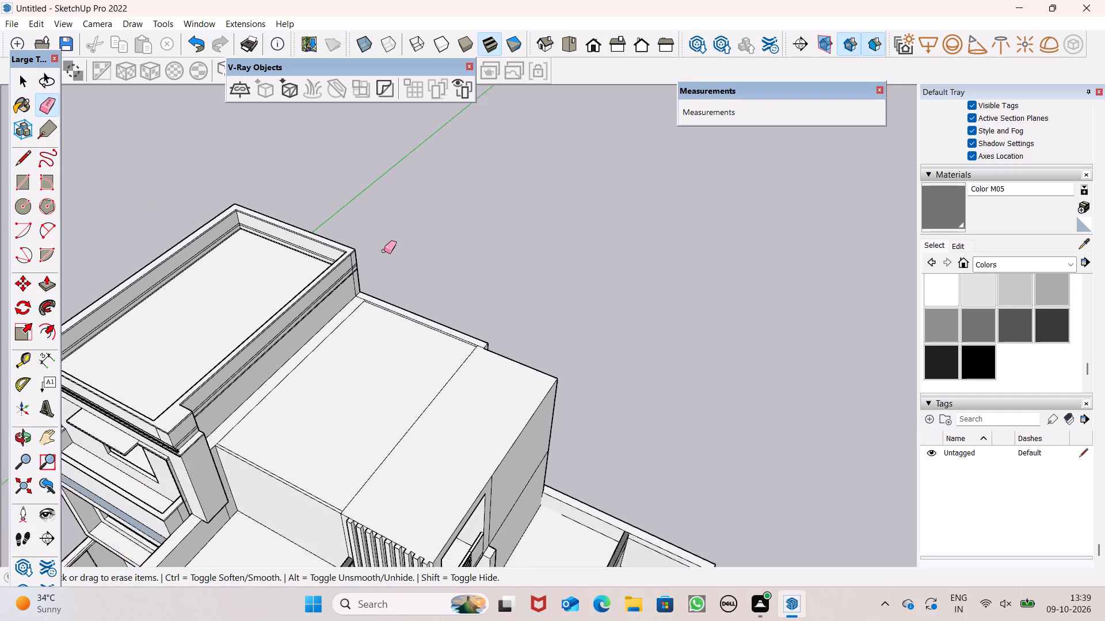
scroll(384, 251, "down", 1)
scroll(421, 302, "down", 4)
middle_click_drag(430, 370, 523, 262)
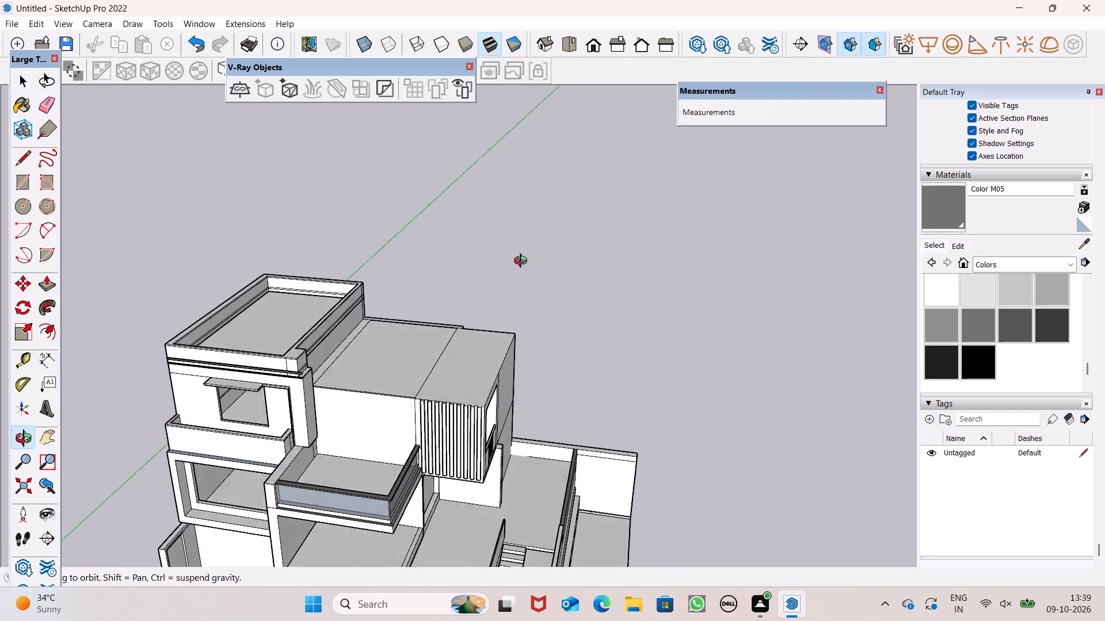
middle_click_drag(523, 262, 527, 252)
scroll(509, 244, "down", 3)
scroll(501, 317, "down", 2)
middle_click_drag(480, 382, 486, 293)
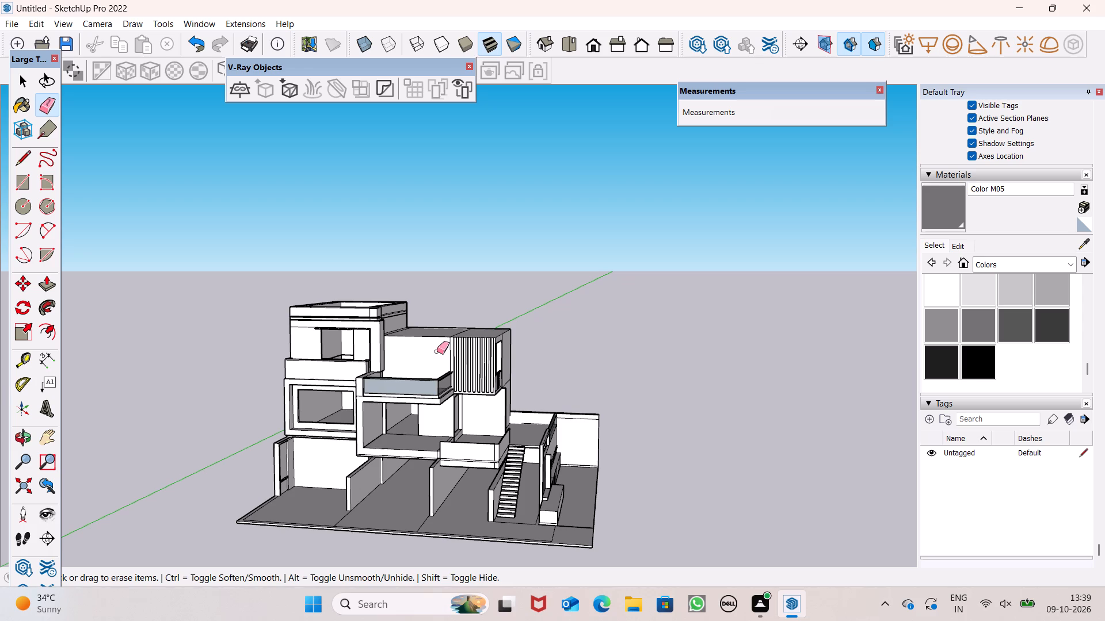
middle_click_drag(467, 329, 430, 546)
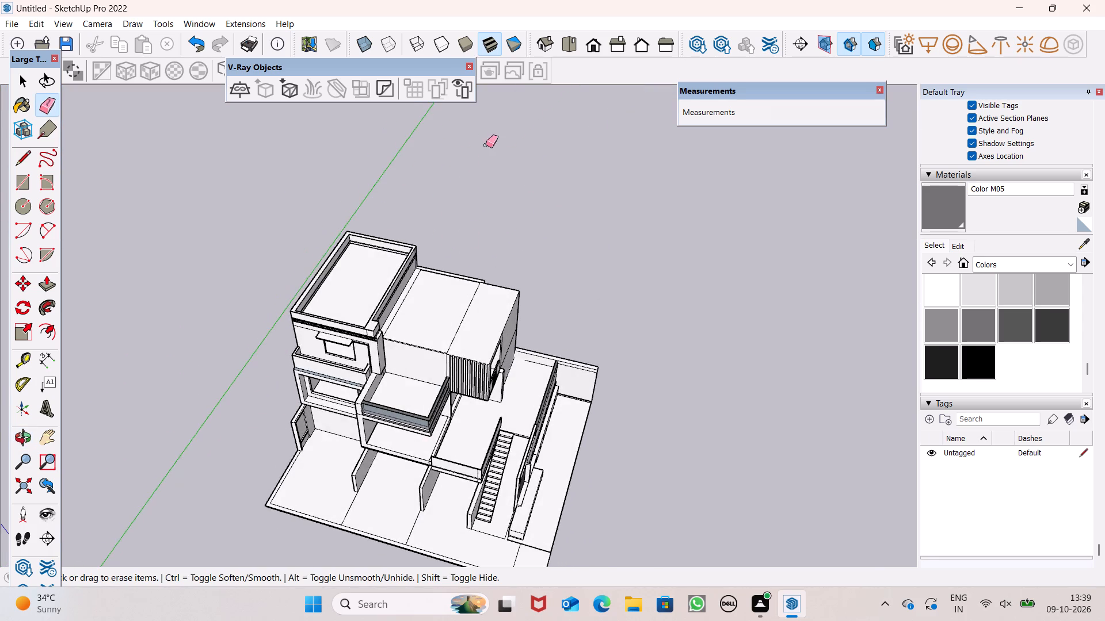
Erase the seam between the box roof and the new roof face and the extra inner line along the rear wall.
scroll(486, 145, "up", 7)
scroll(448, 362, "up", 7)
left_click_drag(483, 428, 477, 421)
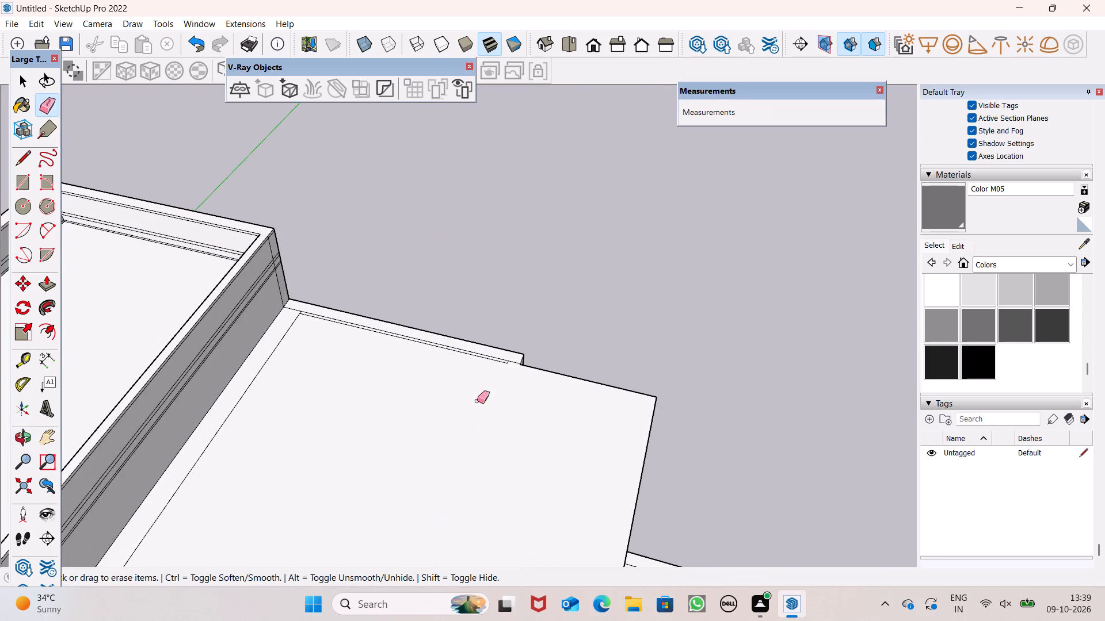
scroll(479, 344, "up", 12)
left_click_drag(523, 384, 515, 384)
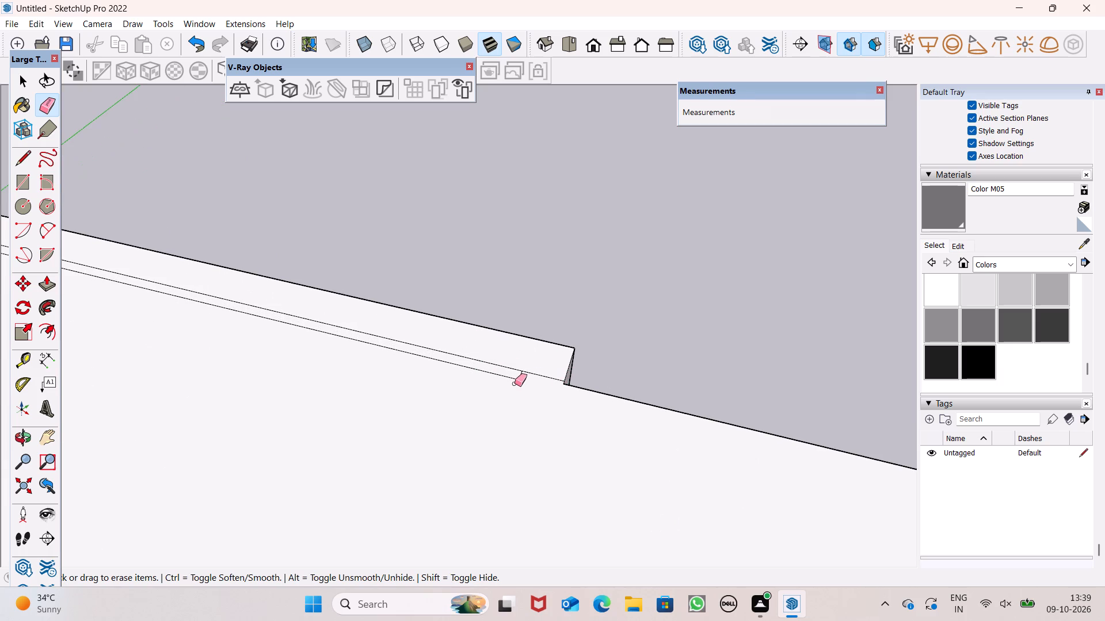
left_click_drag(515, 384, 519, 375)
left_click(520, 375)
scroll(527, 267, "down", 6)
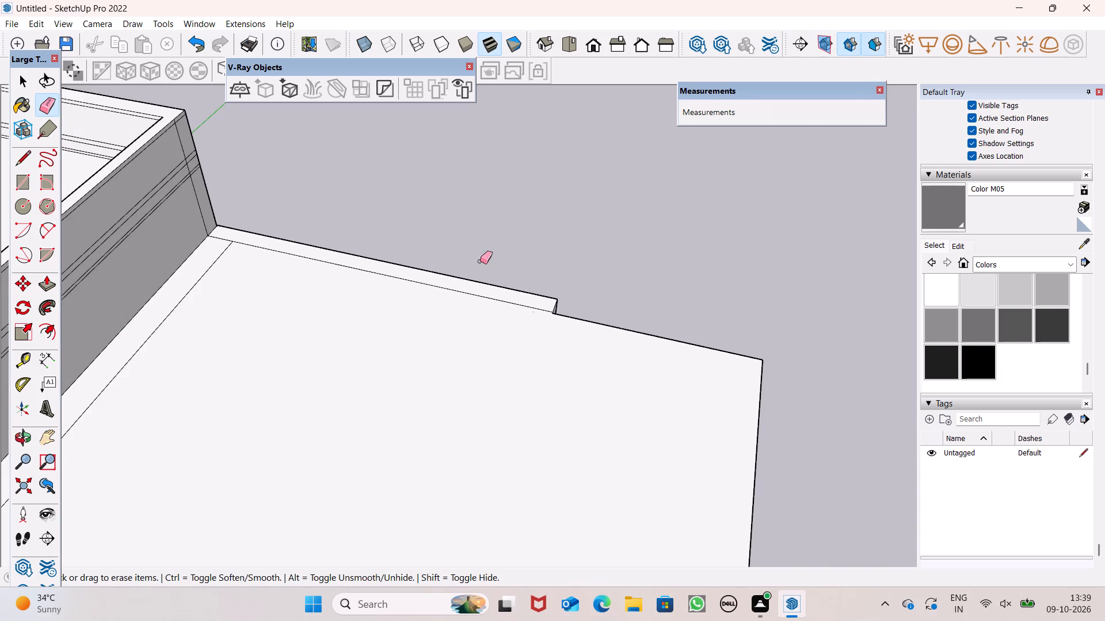
Erase the roof line running parallel to the taller block, including its leftover end segments at the rear and front.
left_click(197, 279)
scroll(417, 194, "down", 6)
scroll(292, 241, "up", 3)
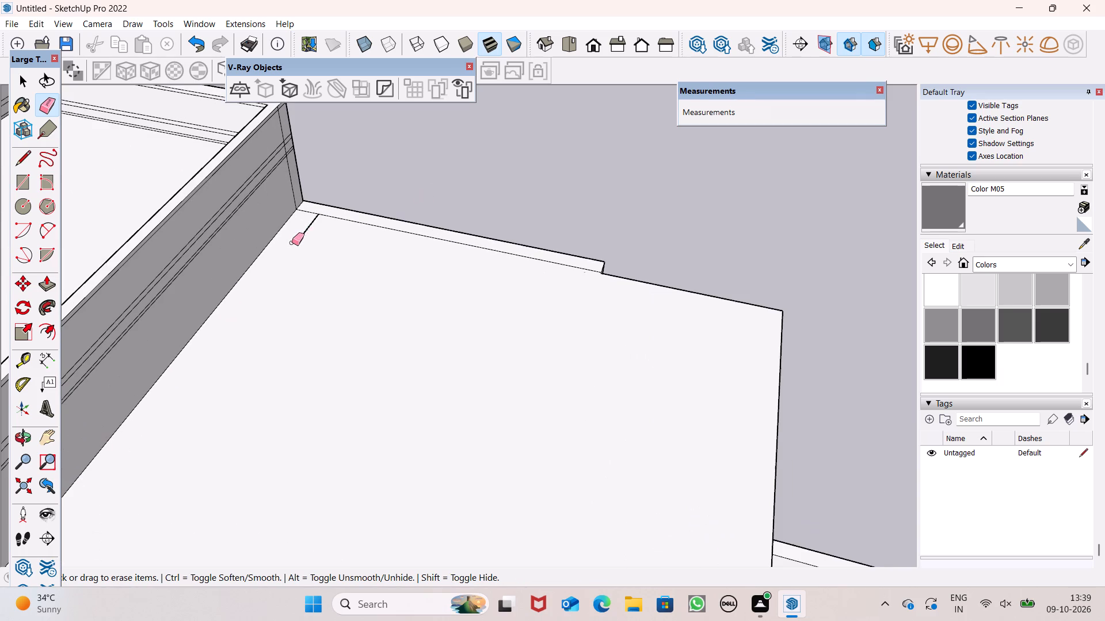
scroll(292, 243, "up", 1)
left_click_drag(302, 231, 307, 233)
scroll(425, 176, "down", 5)
scroll(212, 409, "up", 4)
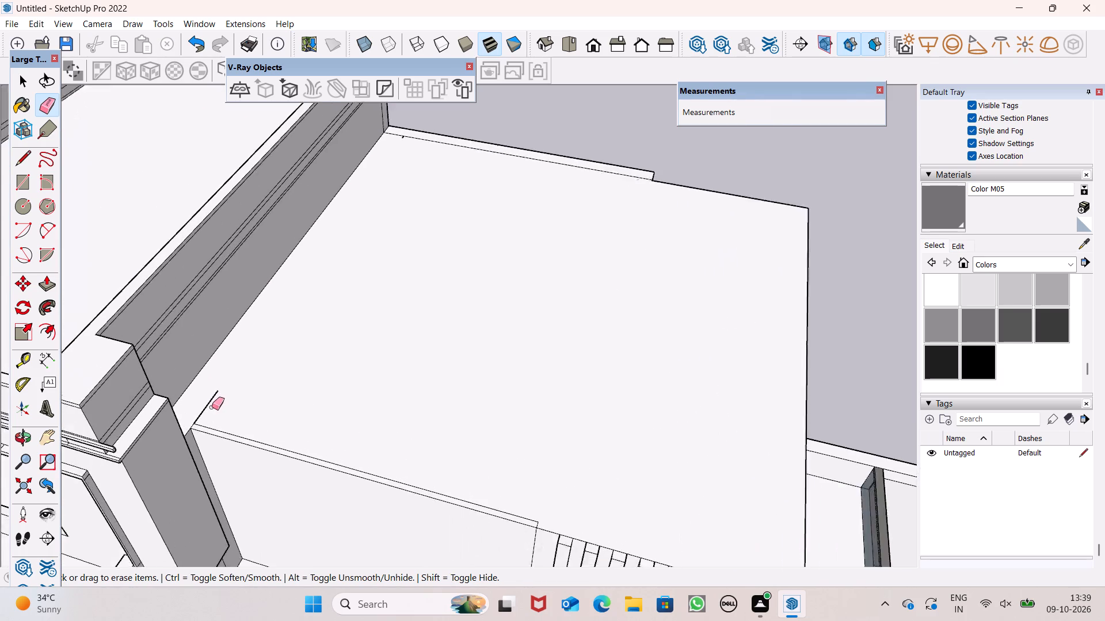
scroll(212, 407, "up", 5)
left_click_drag(196, 414, 197, 409)
left_click_drag(243, 385, 224, 386)
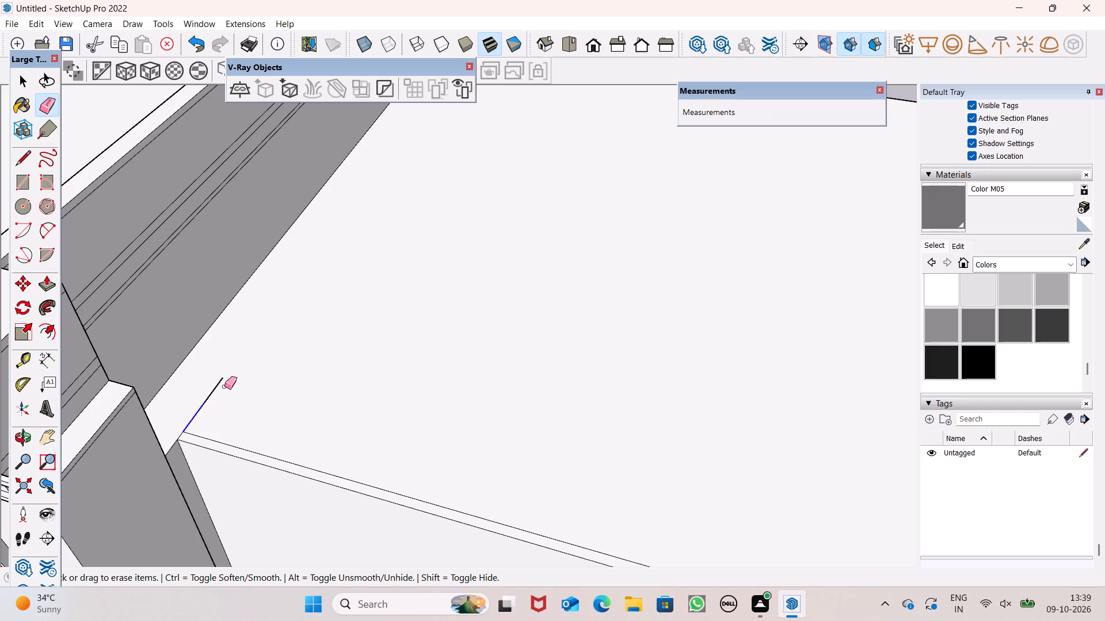
left_click_drag(224, 386, 217, 386)
scroll(304, 416, "down", 8)
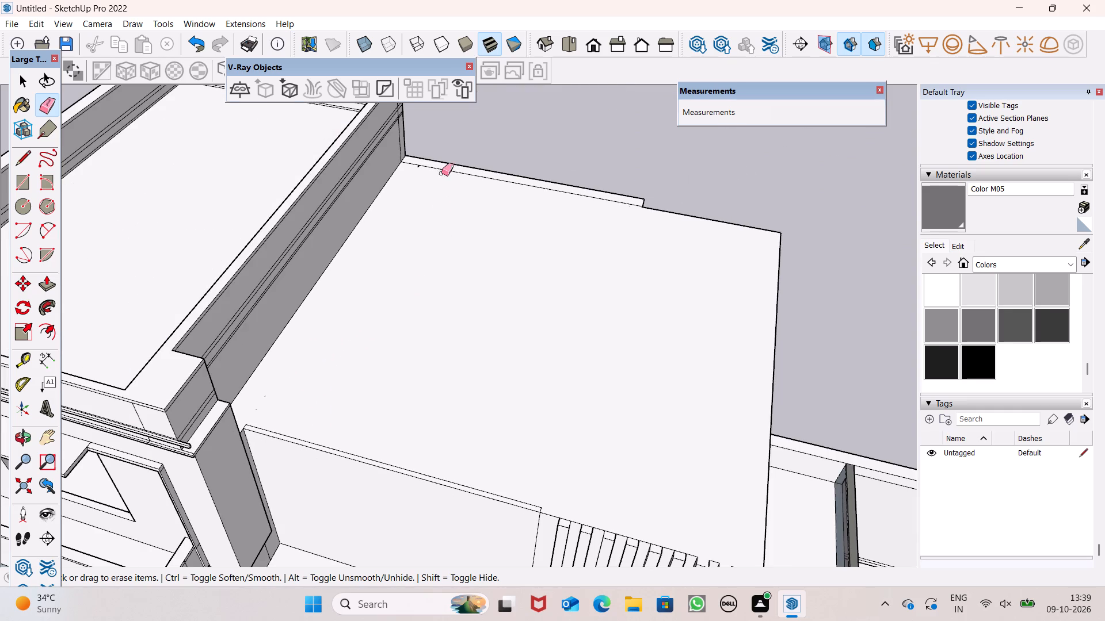
Erase the horizontal band lines on the taller block's side wall facing the new roof.
scroll(441, 173, "up", 4)
scroll(441, 173, "down", 1)
scroll(441, 173, "up", 2)
middle_click_drag(374, 290, 291, 236)
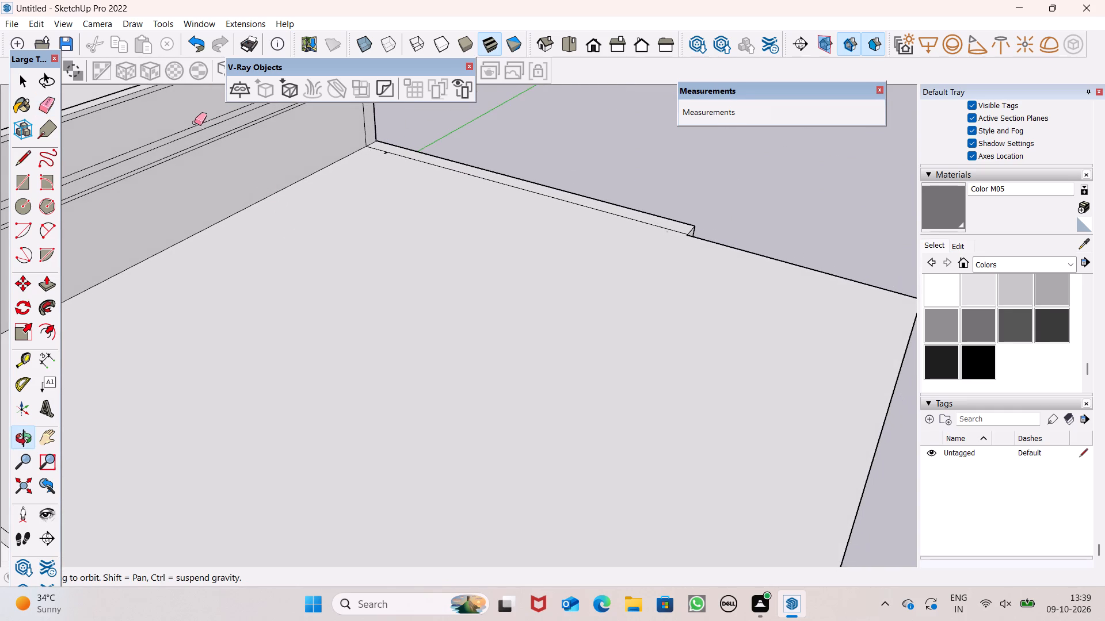
left_click_drag(195, 116, 209, 152)
scroll(373, 263, "down", 5)
scroll(493, 301, "down", 8)
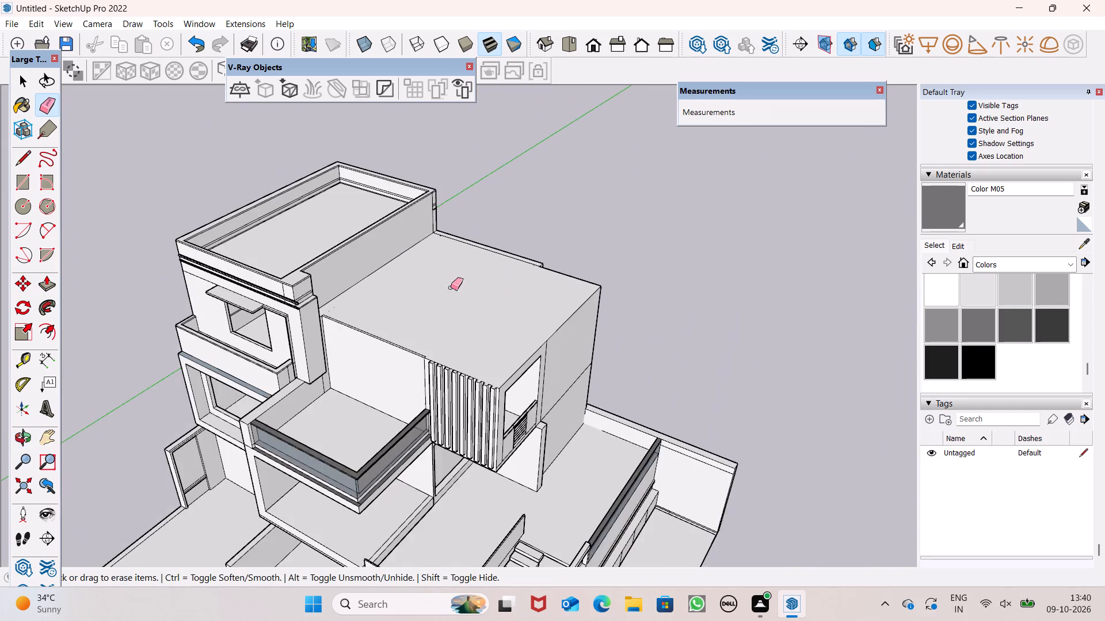
Examine the taller block's front, parapet and side wall beside the new roof from several angles.
middle_click_drag(456, 301, 651, 100)
middle_click_drag(415, 206, 416, 209)
scroll(416, 209, "up", 1)
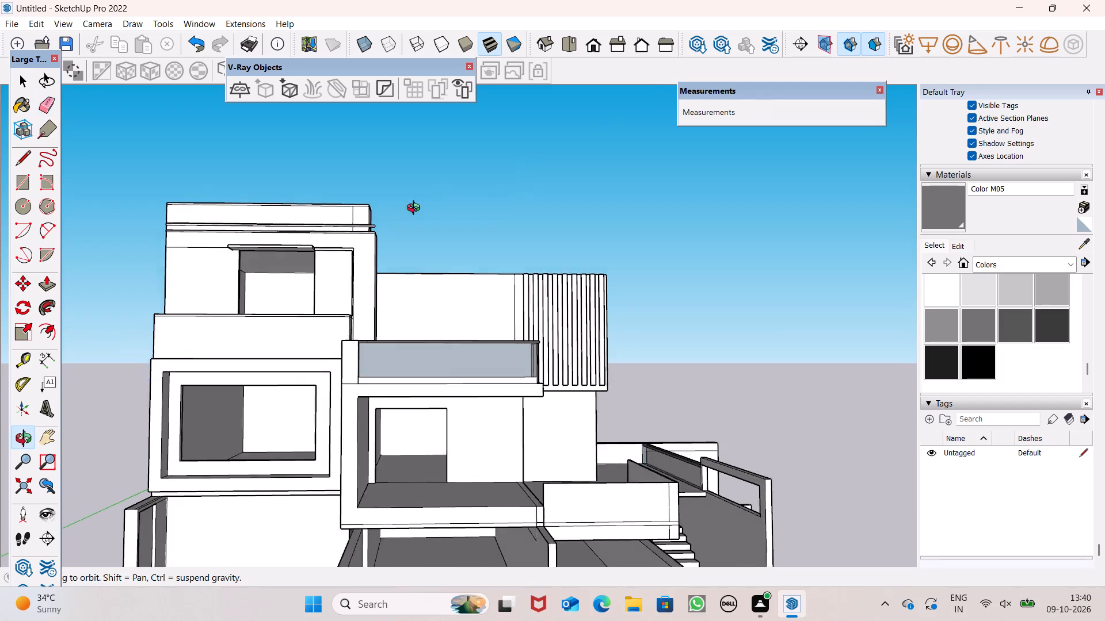
middle_click_drag(416, 209, 665, 211)
scroll(231, 194, "up", 4)
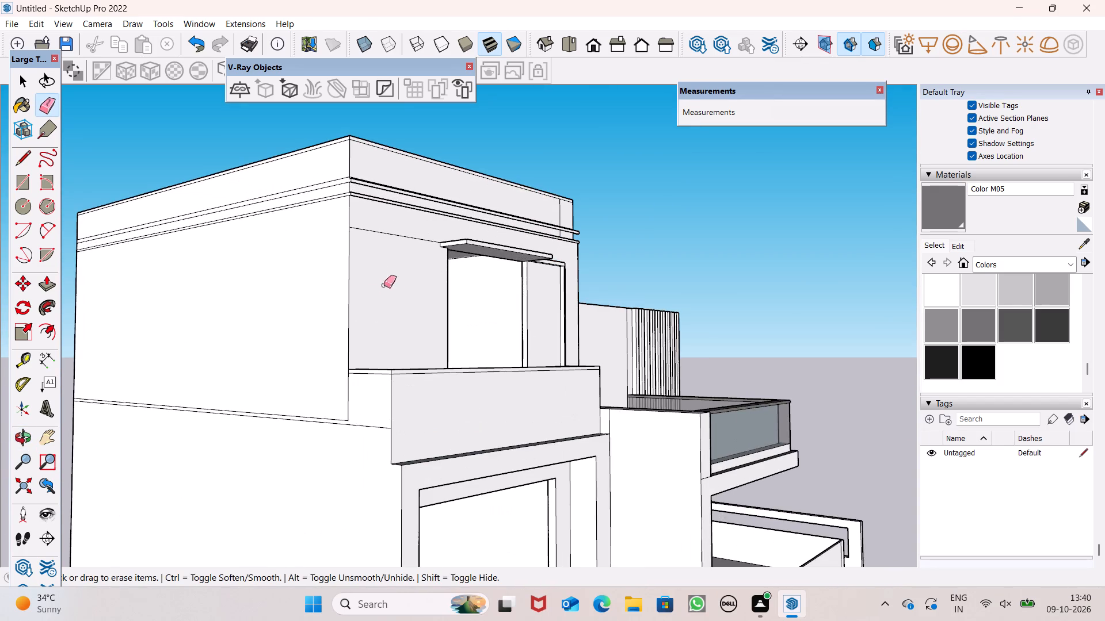
middle_click_drag(393, 308, 18, 419)
scroll(400, 303, "up", 1)
middle_click_drag(400, 304, 358, 338)
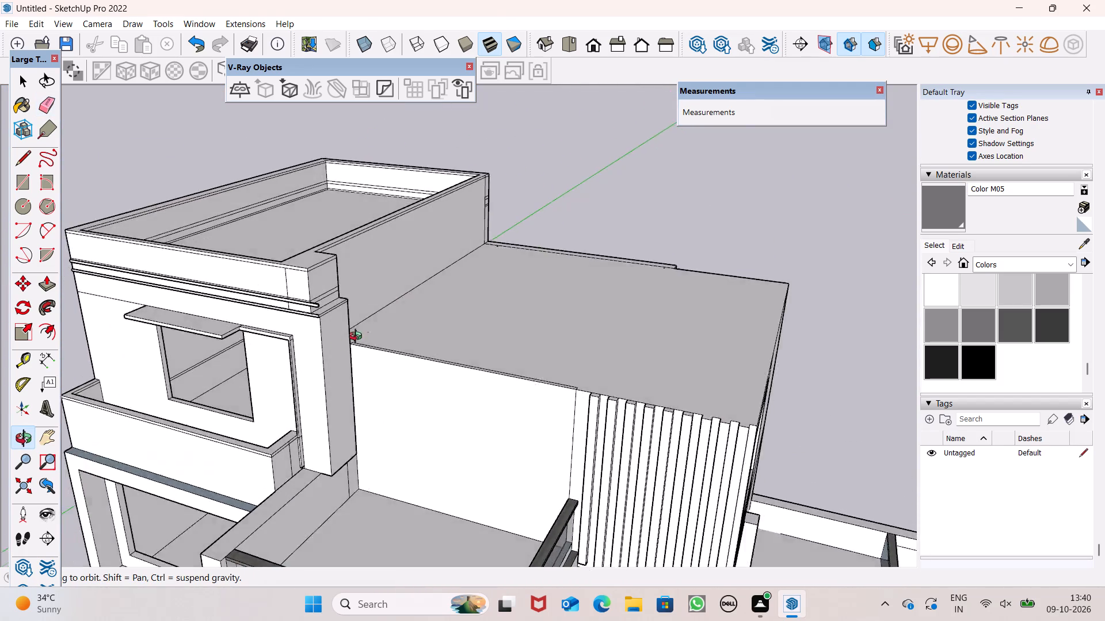
middle_click_drag(358, 338, 221, 344)
scroll(340, 250, "up", 4)
scroll(247, 278, "up", 2)
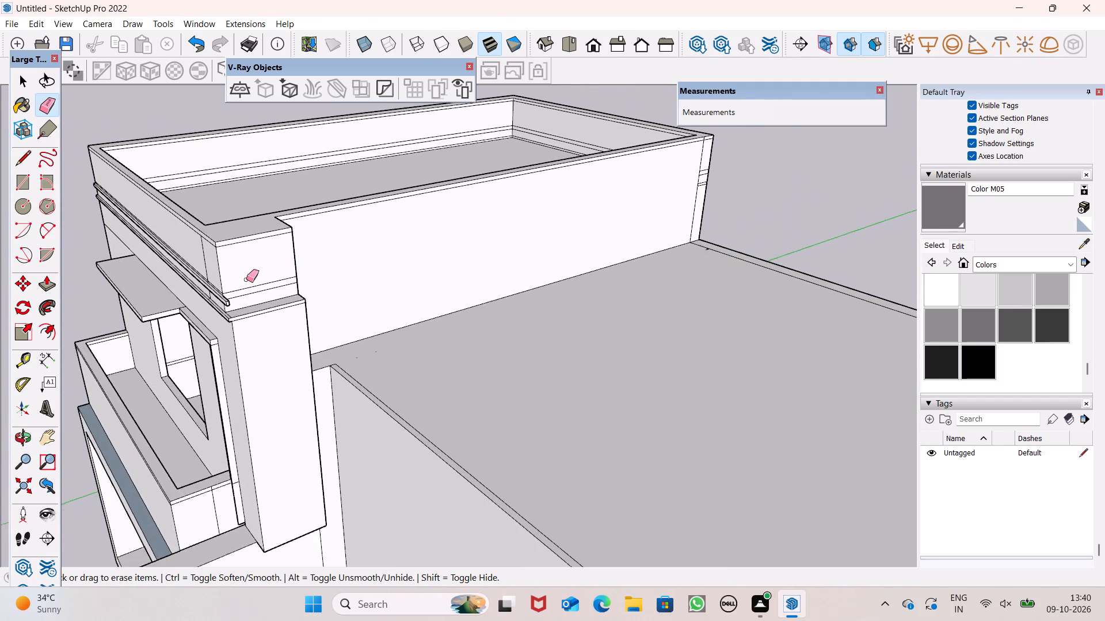
scroll(246, 279, "down", 1)
scroll(246, 279, "up", 1)
Push/pull the narrow strip on the side of the taller block's front corner outward 6 9/16" to continue the front ledge.
middle_click_drag(266, 310, 416, 271)
scroll(426, 262, "up", 1)
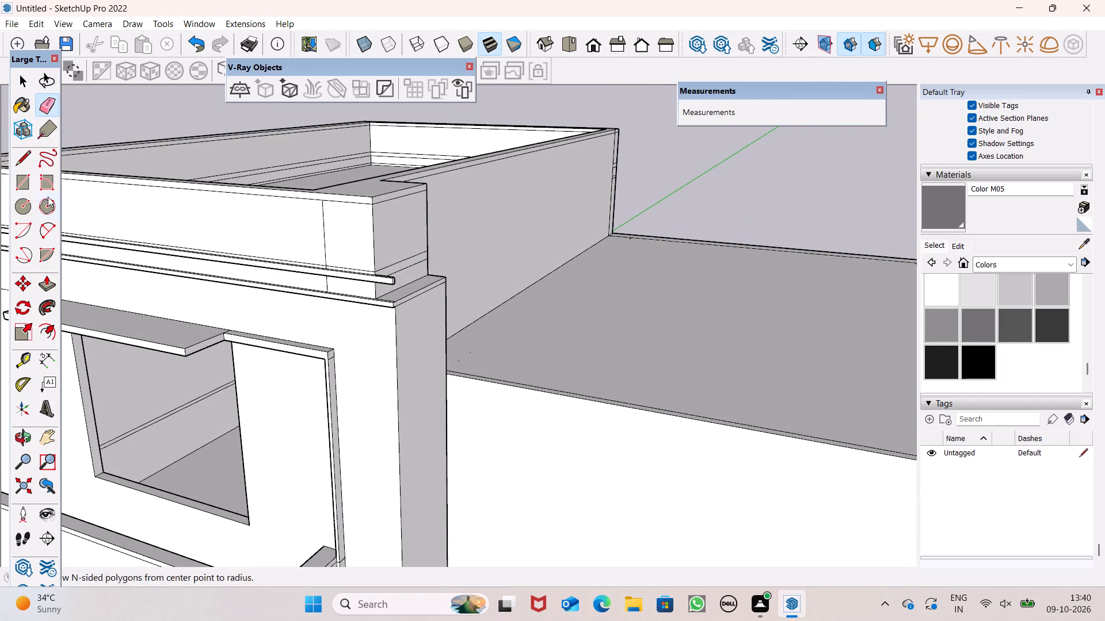
scroll(254, 197, "down", 5)
middle_click_drag(393, 275, 414, 270)
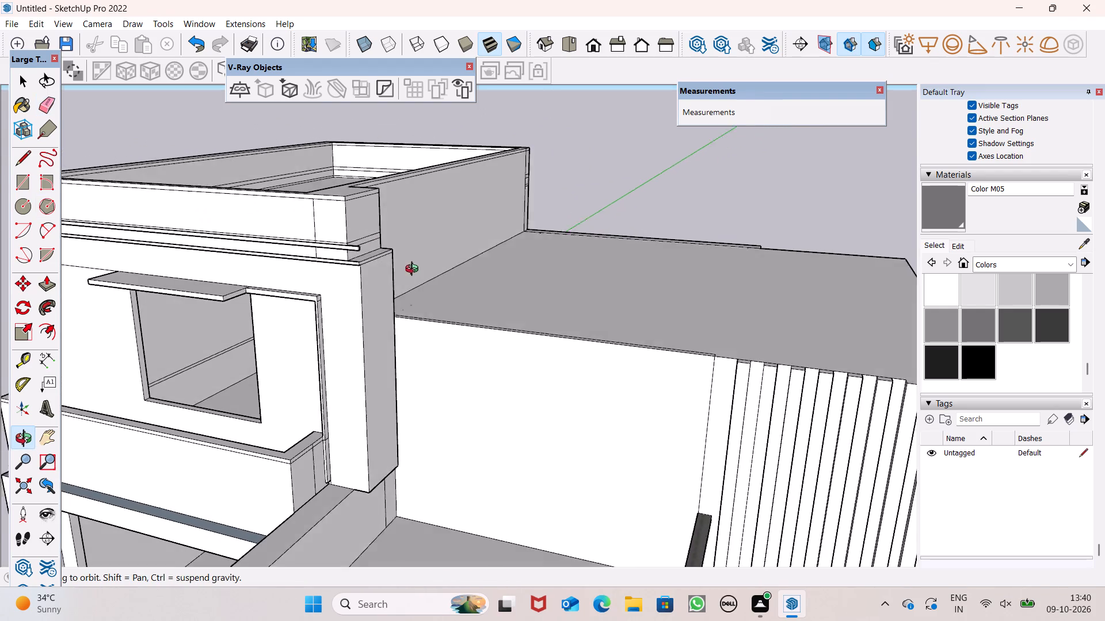
middle_click_drag(414, 270, 426, 262)
middle_click_drag(421, 305, 397, 340)
scroll(395, 333, "up", 2)
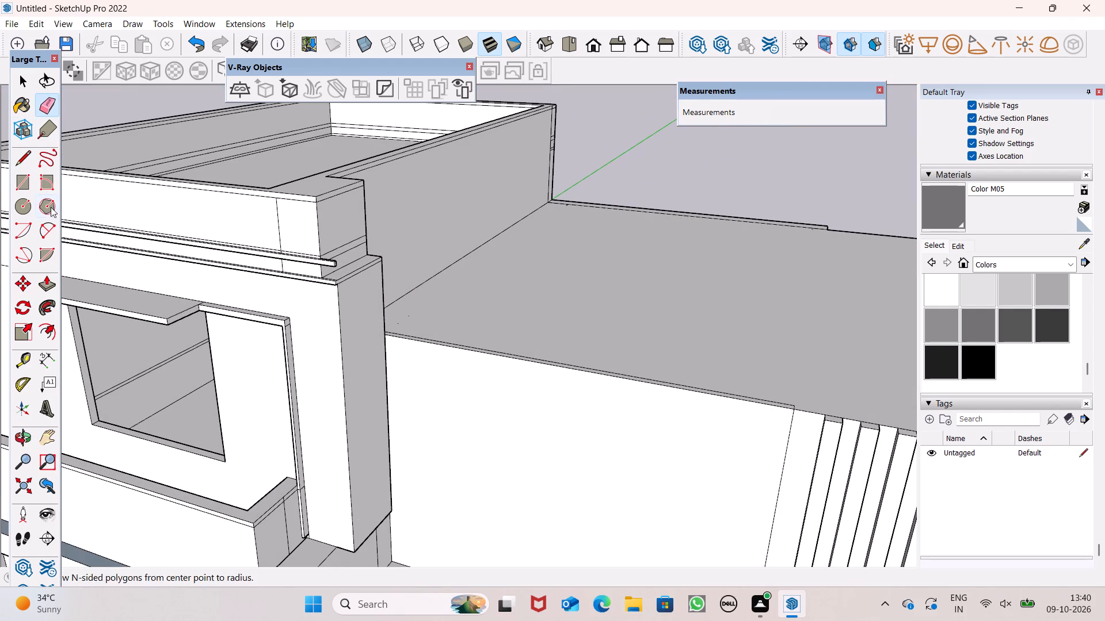
left_click(46, 280)
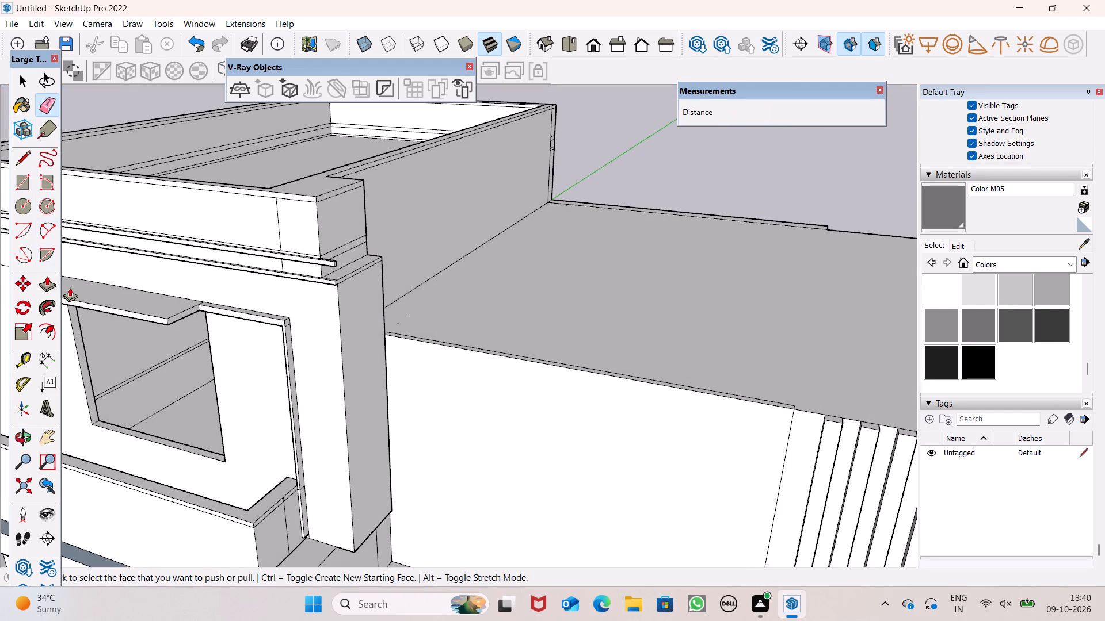
middle_click_drag(313, 281, 283, 356)
scroll(283, 356, "up", 1)
scroll(334, 290, "up", 4)
scroll(348, 290, "down", 1)
scroll(348, 290, "up", 4)
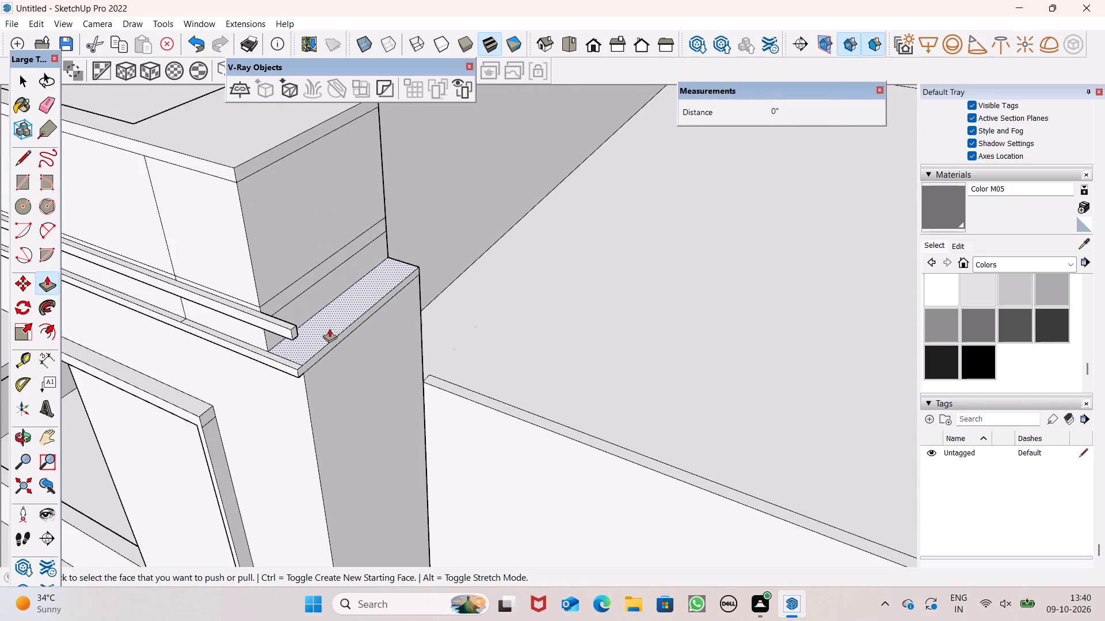
scroll(329, 328, "up", 1)
left_click_drag(278, 293, 292, 333)
scroll(270, 314, "up", 1)
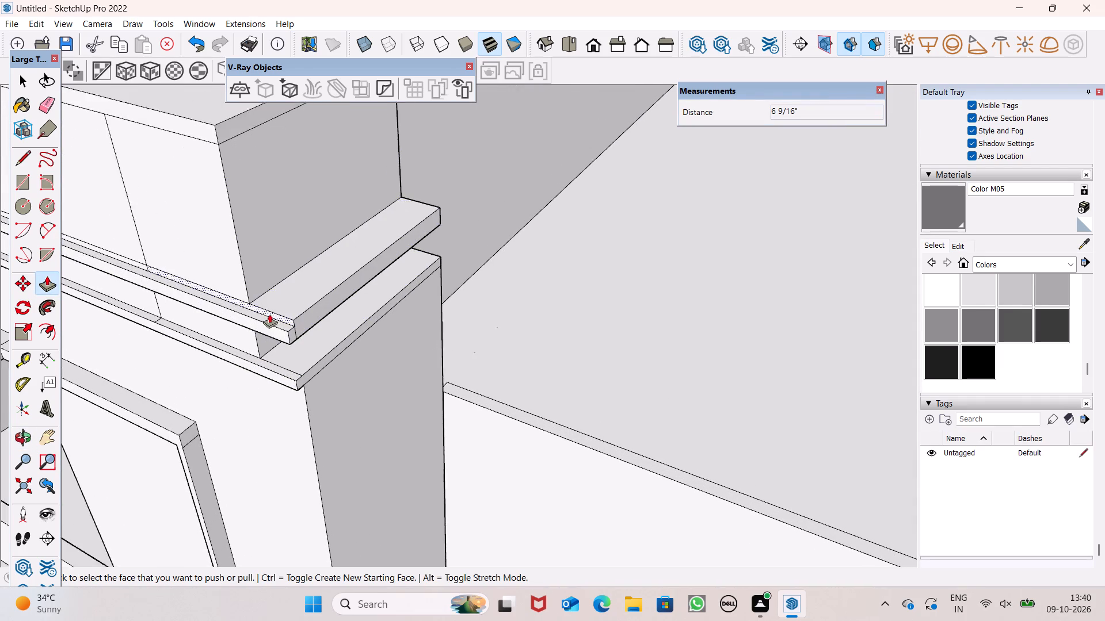
Push the top face of the new corner ledge down 7/8" to line up with the front ledge.
scroll(269, 314, "up", 5)
left_click_drag(289, 301, 284, 322)
scroll(342, 243, "down", 4)
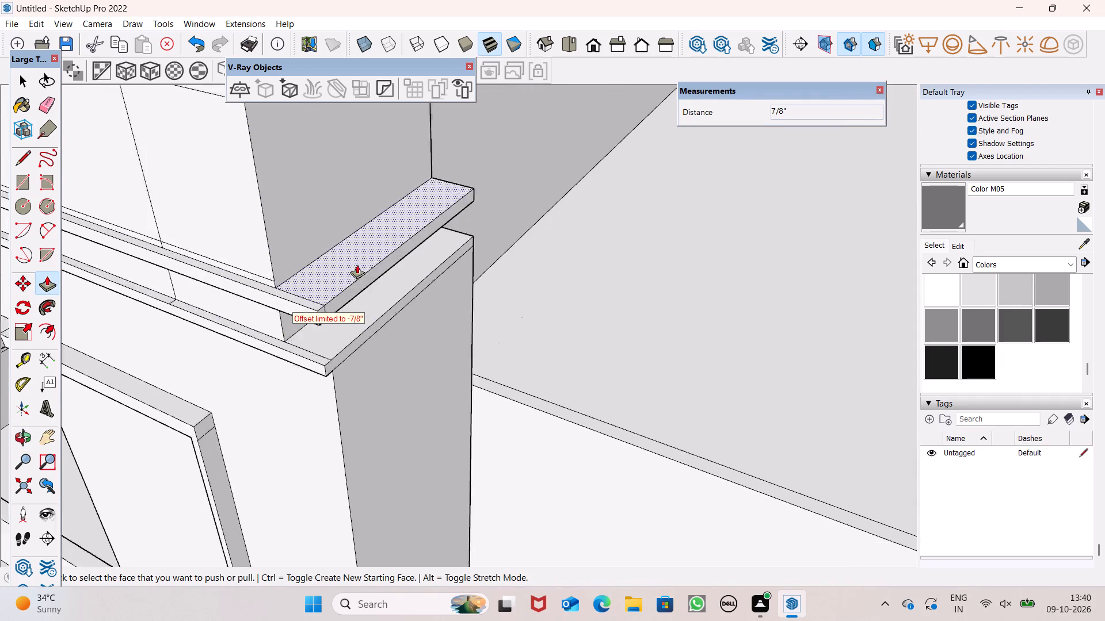
scroll(357, 264, "down", 7)
middle_click_drag(403, 297, 509, 248)
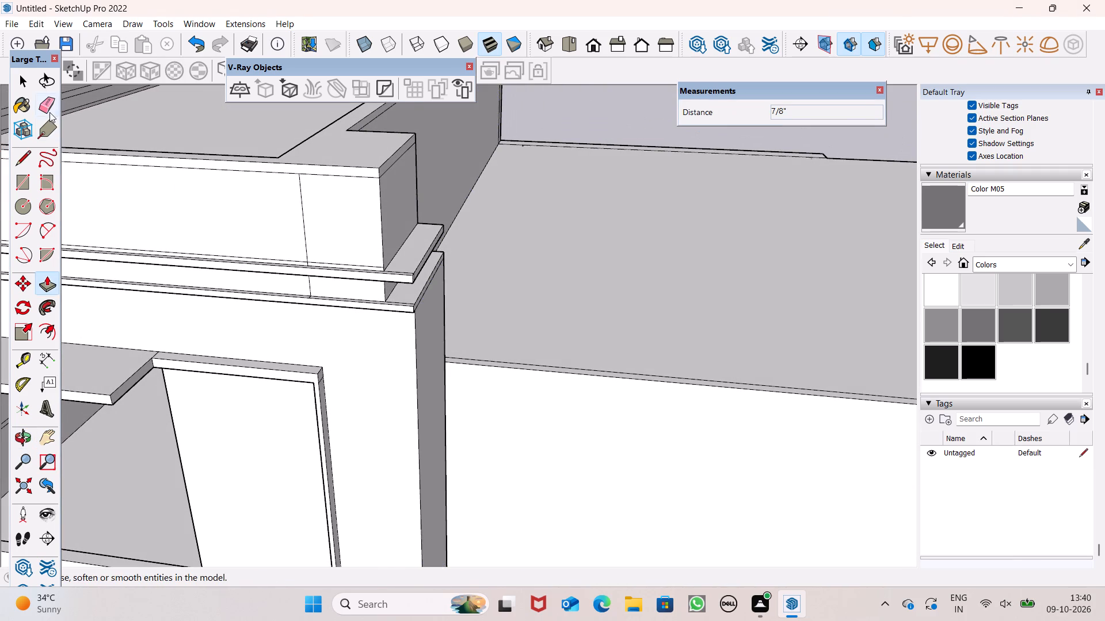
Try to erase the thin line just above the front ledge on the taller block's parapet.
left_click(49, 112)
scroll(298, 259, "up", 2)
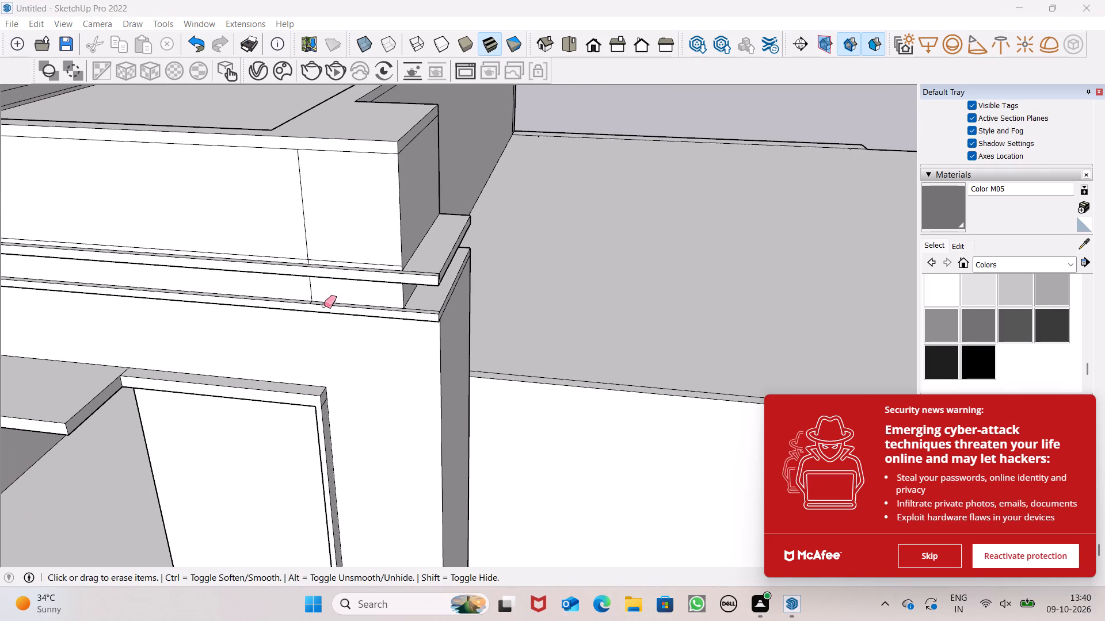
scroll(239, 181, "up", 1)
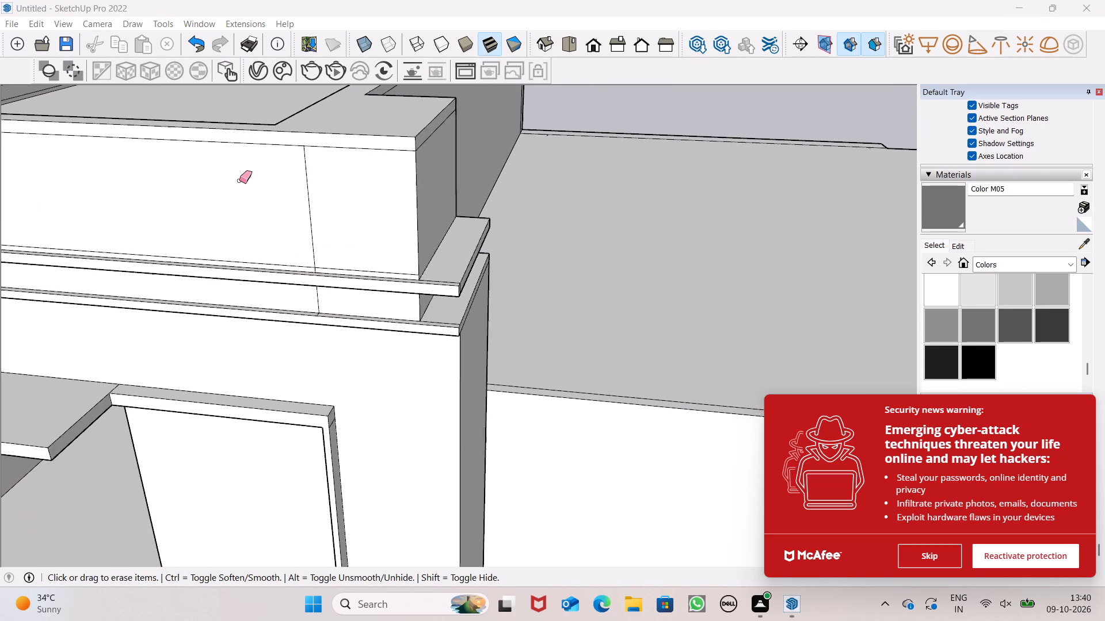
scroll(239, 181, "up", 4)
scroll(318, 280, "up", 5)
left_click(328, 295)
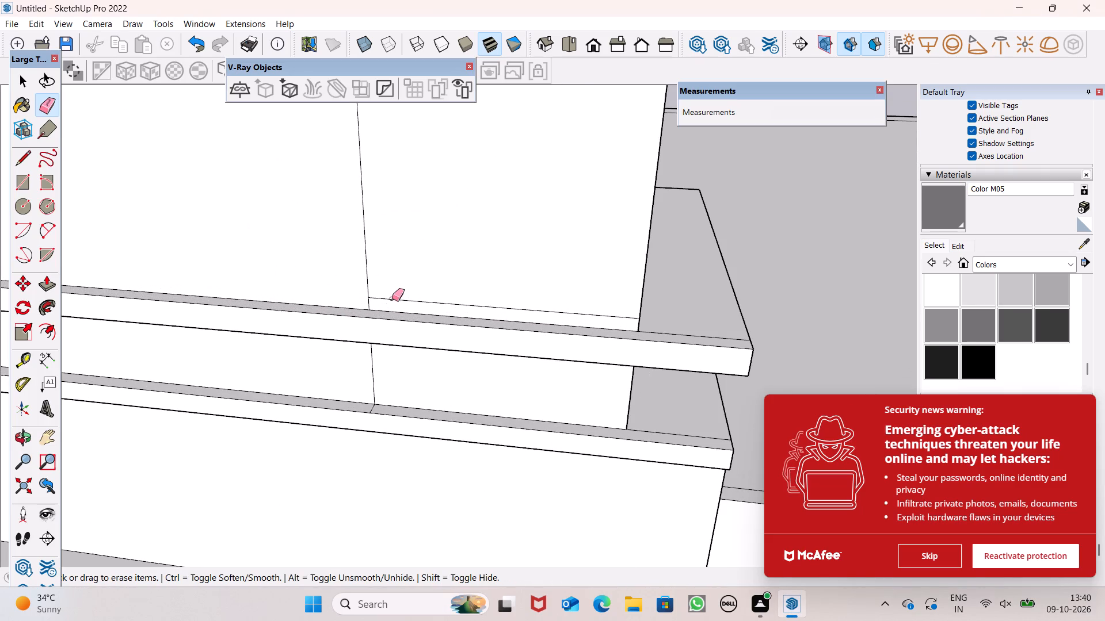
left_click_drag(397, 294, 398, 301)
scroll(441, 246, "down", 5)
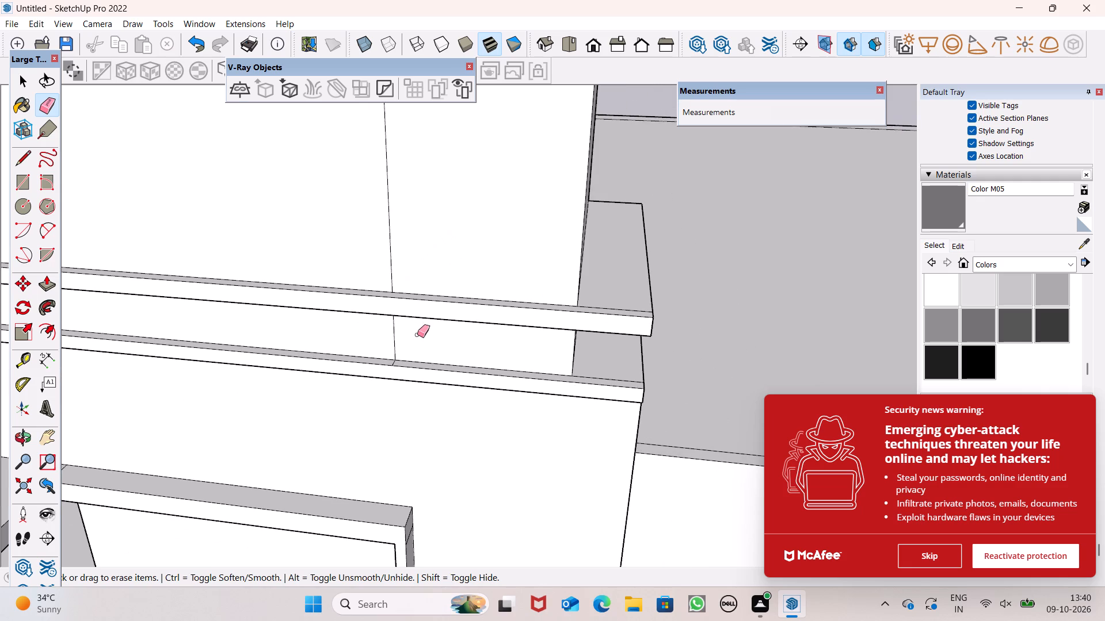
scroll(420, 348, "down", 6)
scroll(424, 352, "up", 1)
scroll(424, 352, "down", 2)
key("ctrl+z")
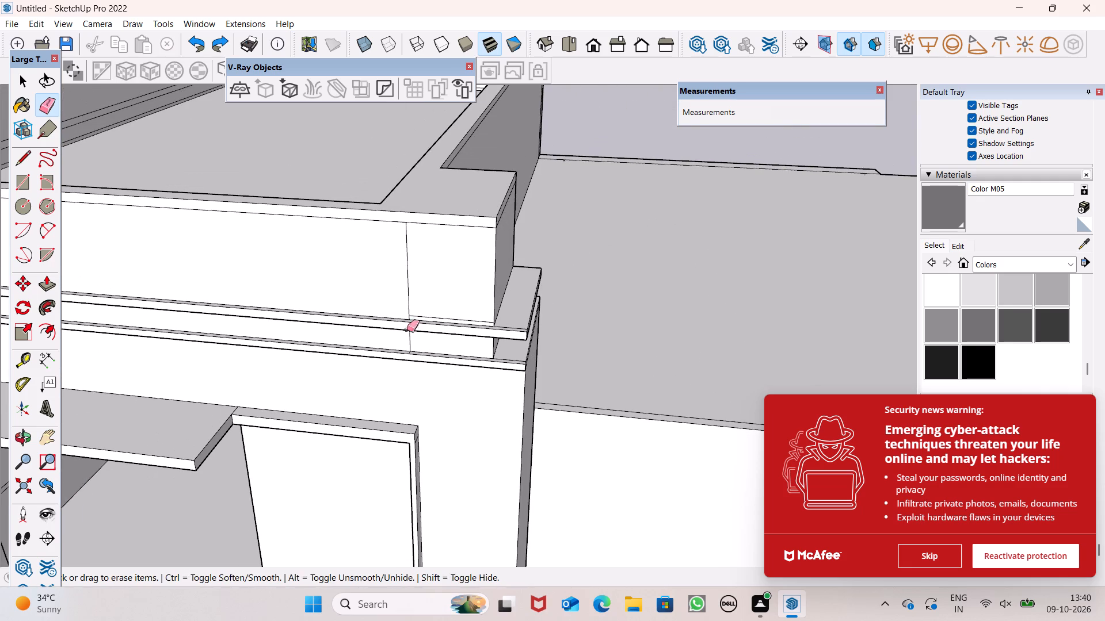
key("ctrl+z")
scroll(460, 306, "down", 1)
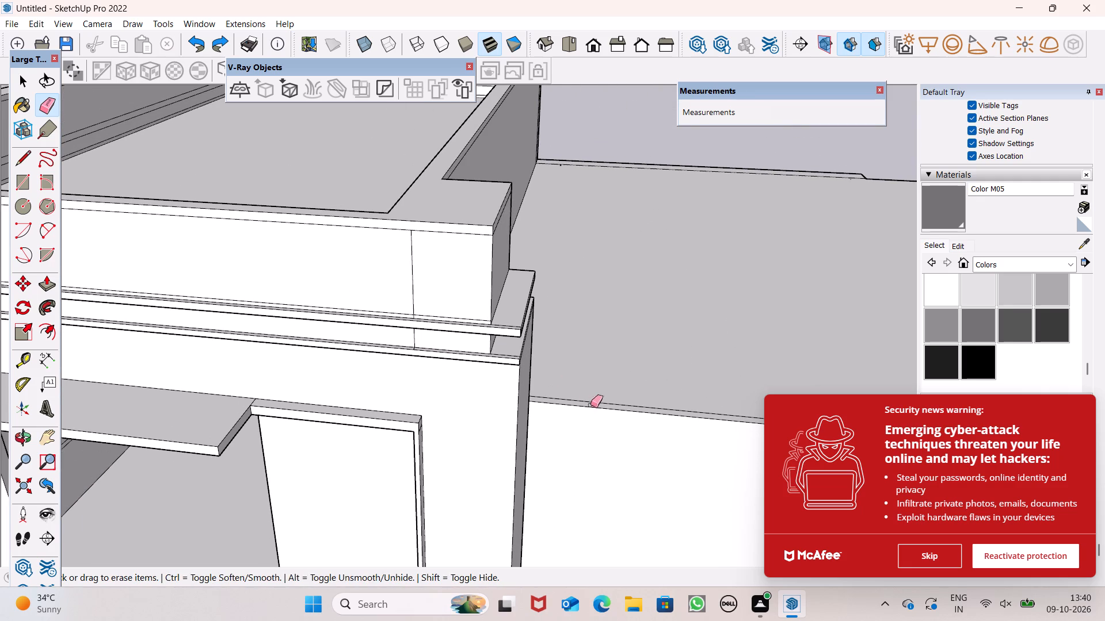
Skip the antivirus security warning.
left_click(909, 549)
Examine the taller block's parapet and ledges from above, from the side and from the front.
scroll(20, 213, "down", 2)
scroll(395, 401, "down", 5)
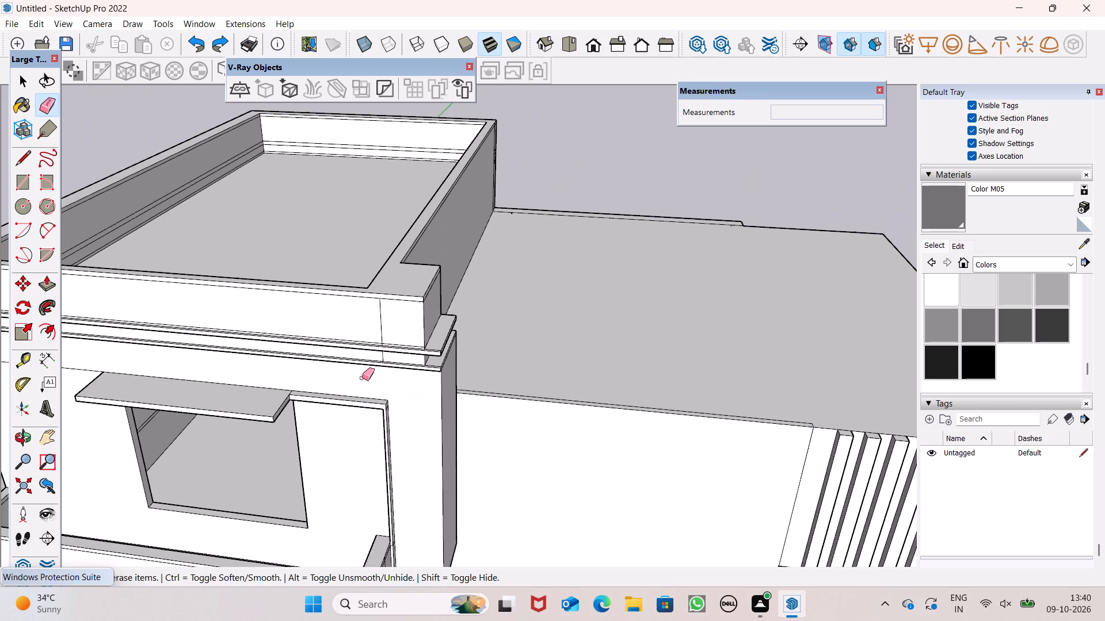
scroll(362, 379, "down", 6)
scroll(407, 423, "down", 3)
middle_click_drag(405, 417, 417, 348)
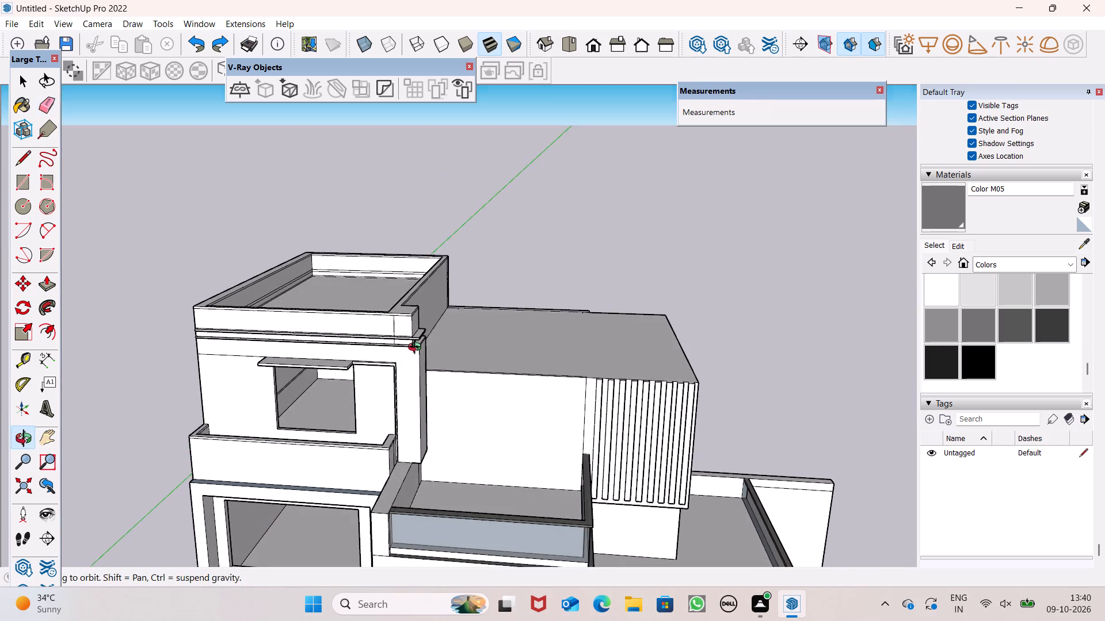
middle_click_drag(417, 348, 417, 347)
scroll(166, 303, "down", 1)
scroll(166, 303, "up", 5)
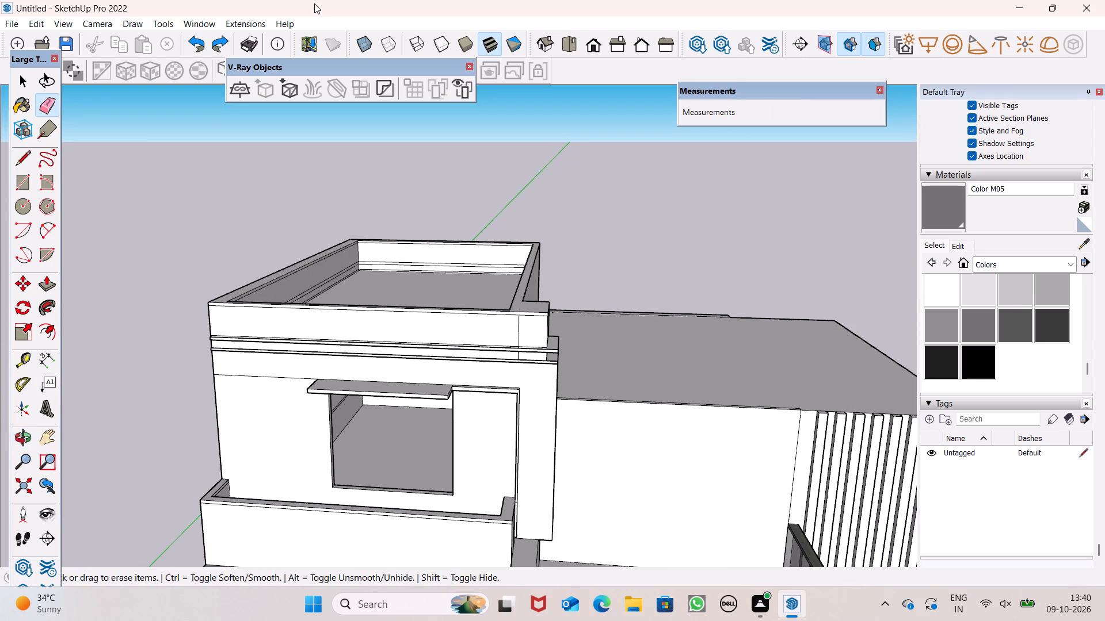
scroll(334, 42, "up", 1)
middle_click_drag(337, 47, 378, 300)
middle_click_drag(401, 298, 495, 461)
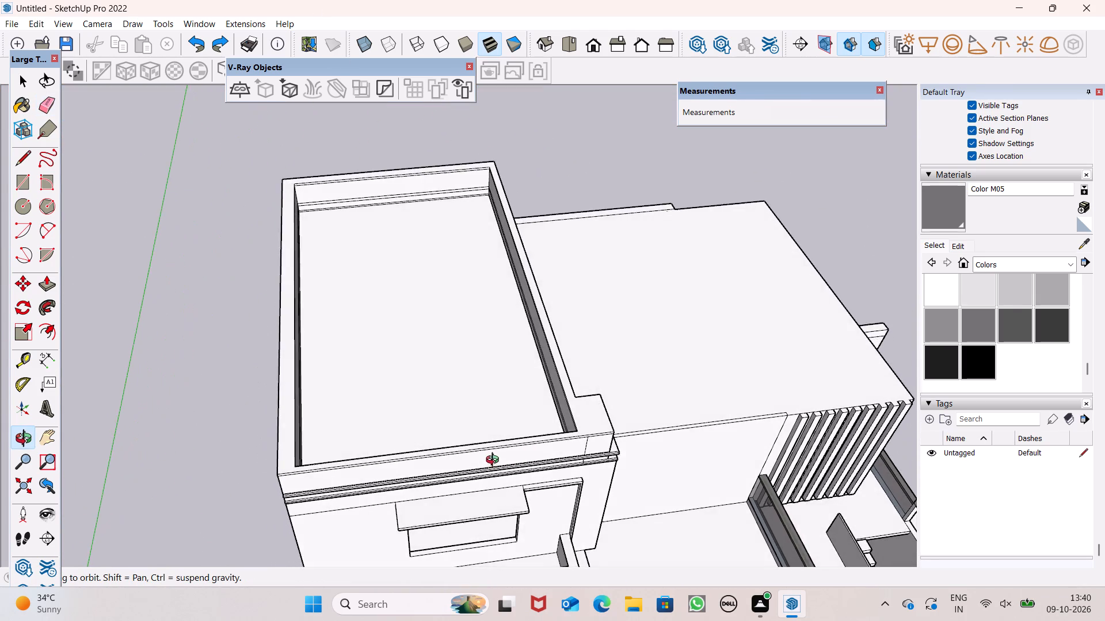
middle_click_drag(495, 461, 341, 301)
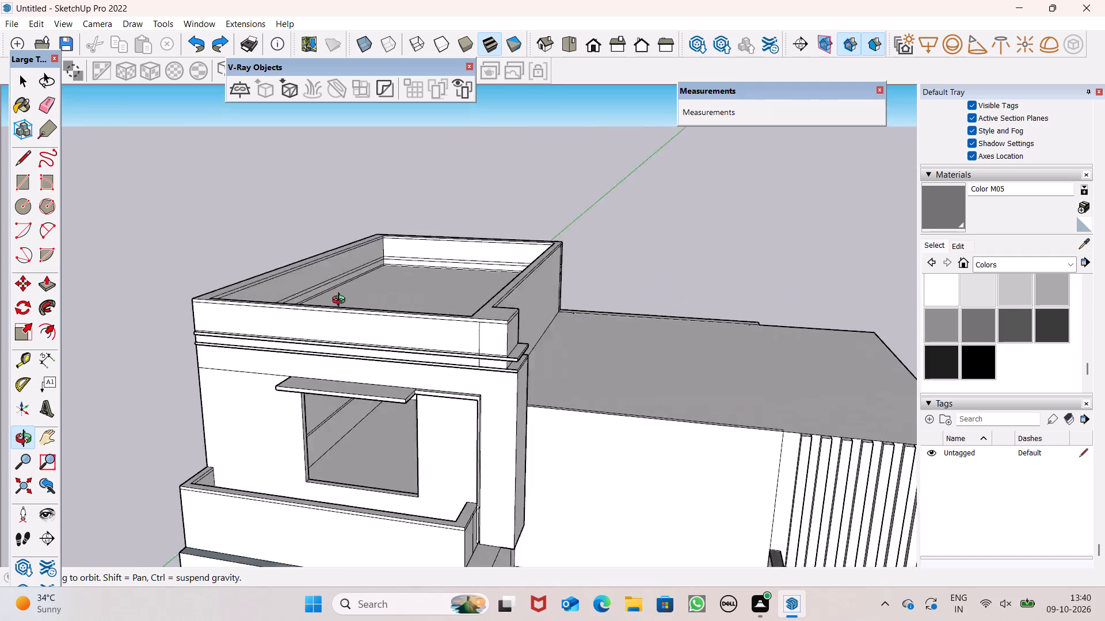
middle_click_drag(341, 301, 47, 275)
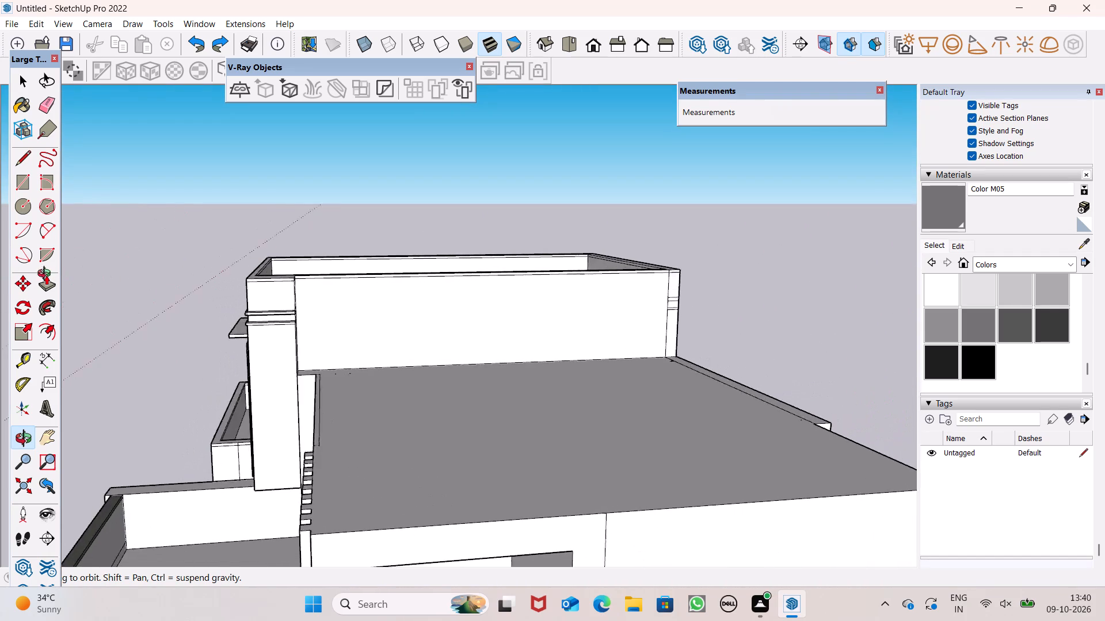
middle_click_drag(47, 275, 463, 277)
scroll(345, 310, "up", 5)
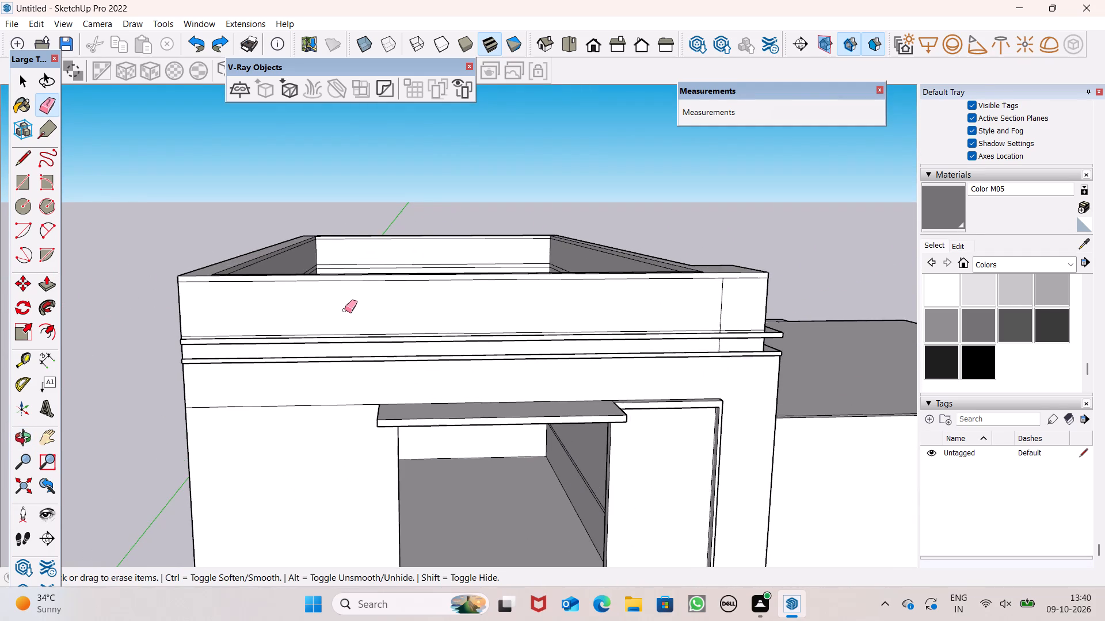
middle_click_drag(345, 310, 348, 296)
scroll(244, 326, "up", 1)
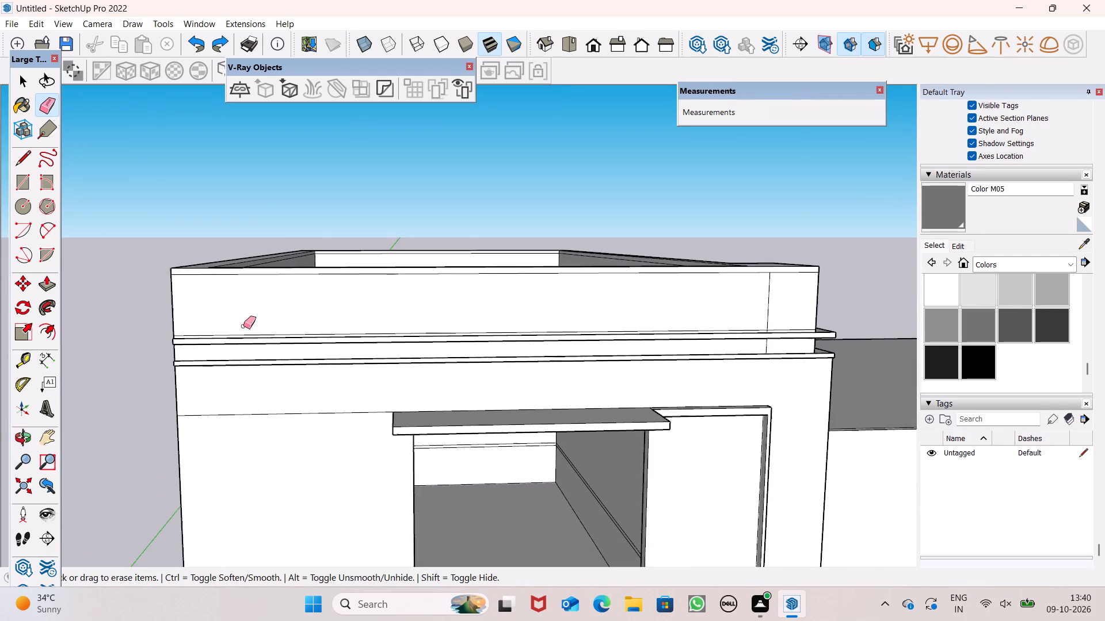
scroll(243, 326, "up", 3)
scroll(240, 285, "down", 1)
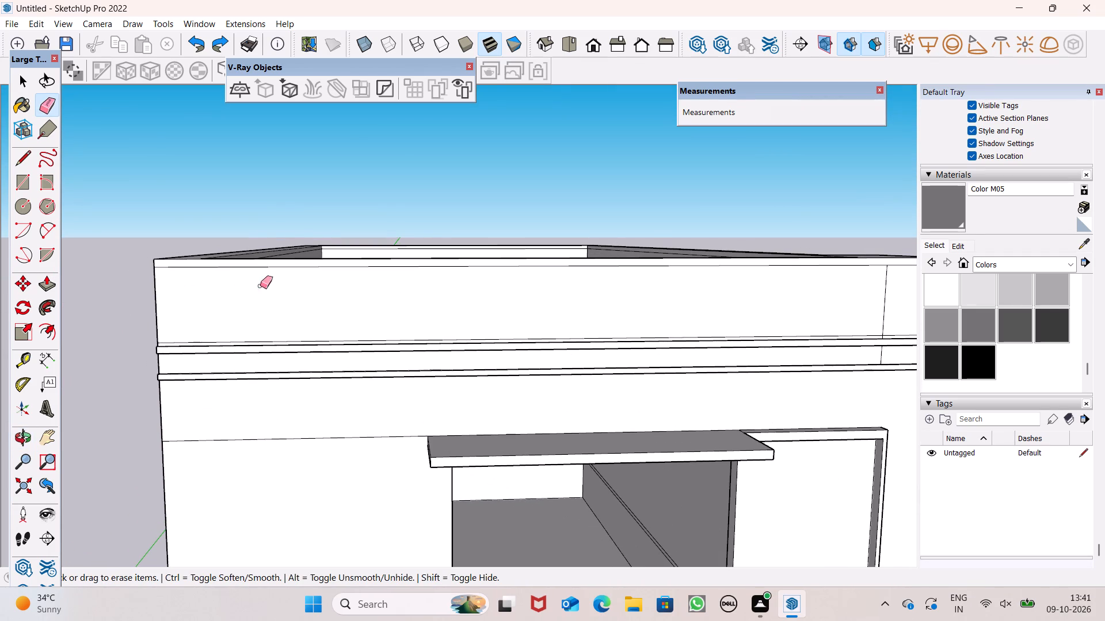
scroll(198, 243, "down", 1)
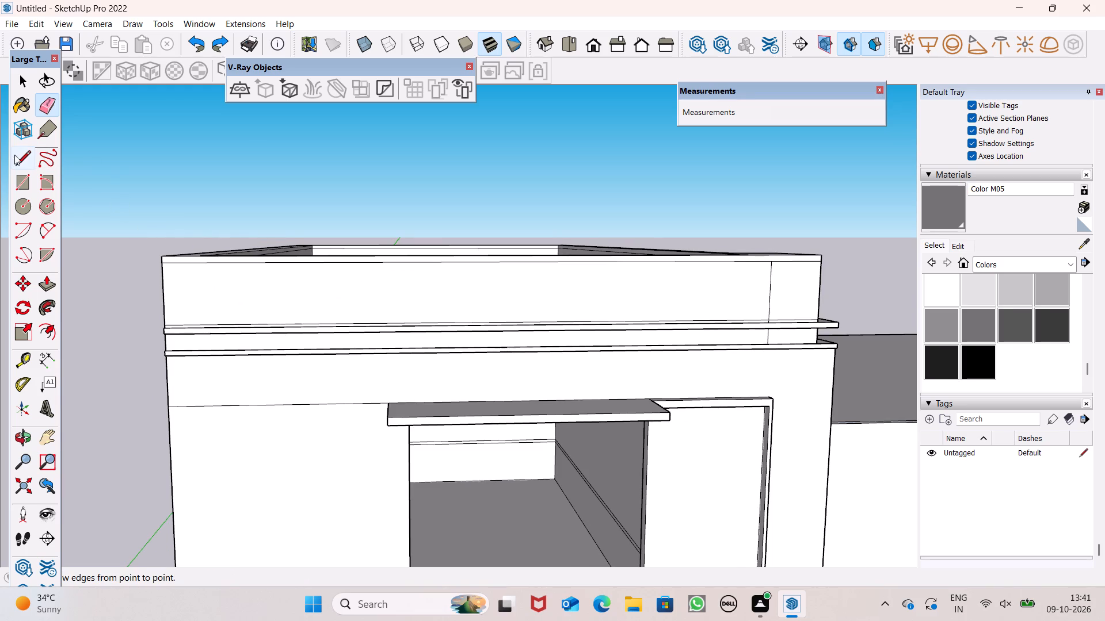
Examine the taller block's parapet front, inner corners and ledges from the front and from above.
left_click(25, 178)
middle_click_drag(220, 235, 230, 313)
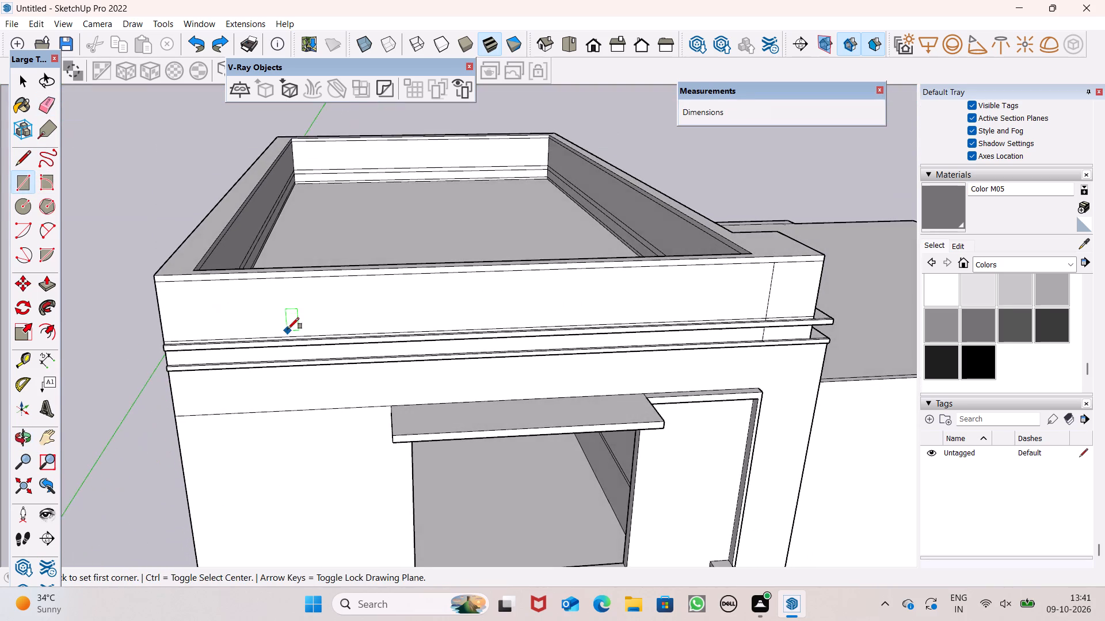
scroll(288, 329, "up", 7)
middle_click_drag(276, 316, 291, 247)
scroll(206, 237, "up", 2)
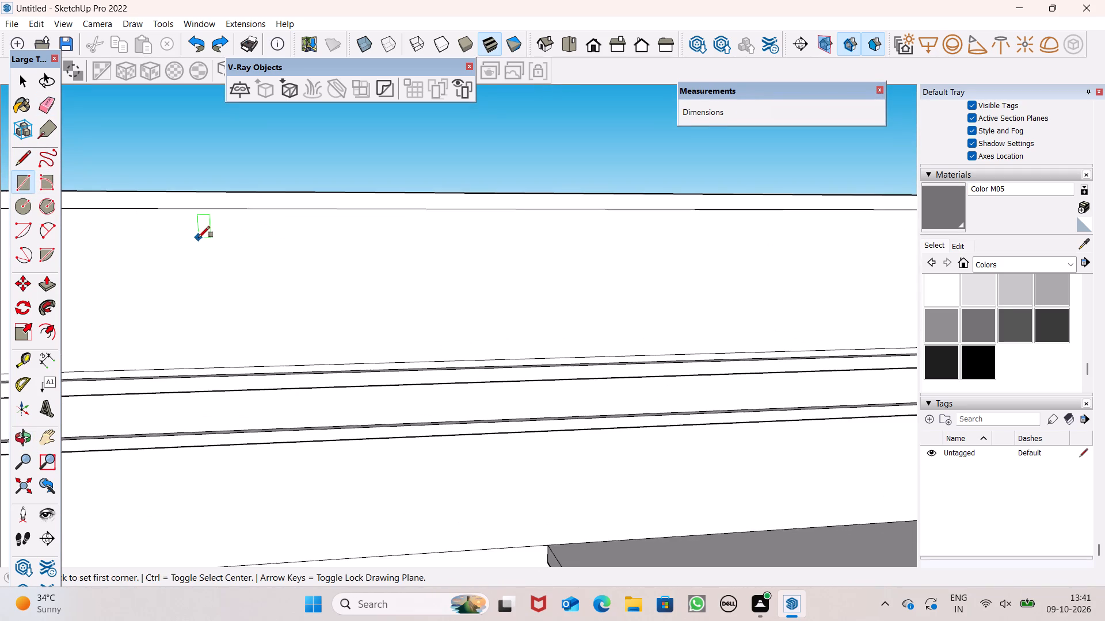
middle_click_drag(200, 247, 203, 288)
scroll(325, 218, "down", 3)
middle_click_drag(305, 254, 307, 297)
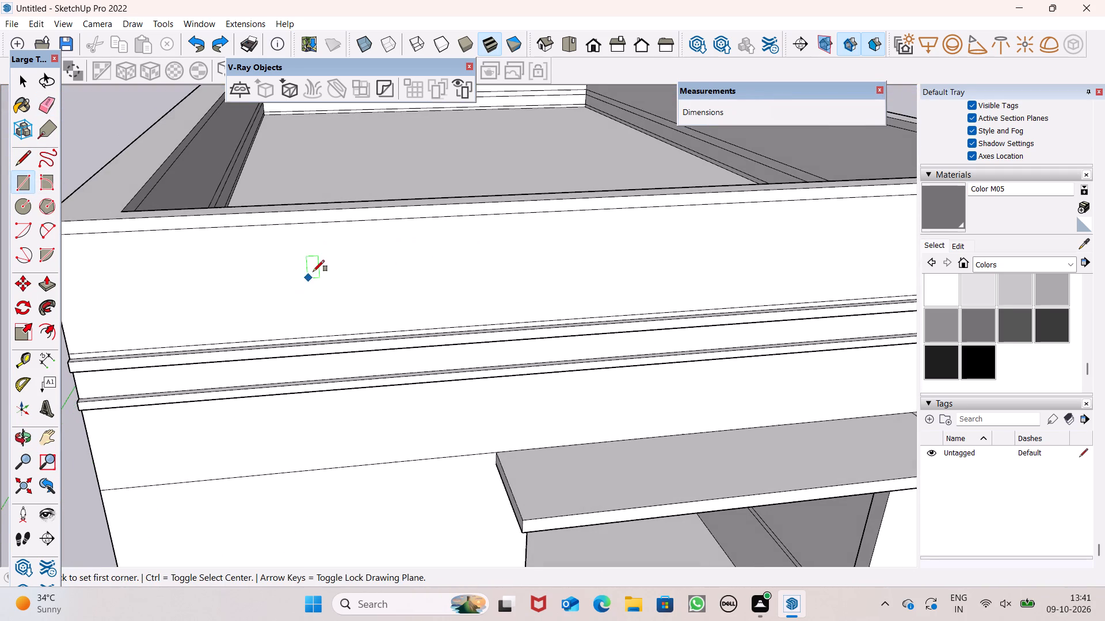
scroll(324, 263, "down", 2)
scroll(253, 314, "up", 2)
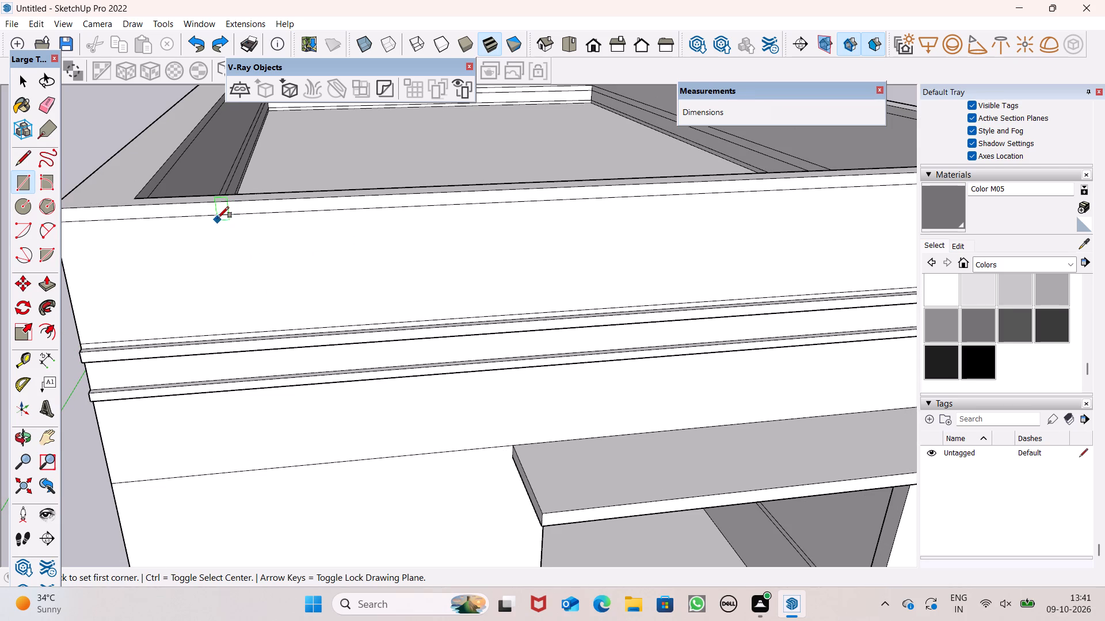
scroll(396, 213, "down", 1)
middle_click_drag(546, 270, 539, 388)
scroll(546, 319, "down", 1)
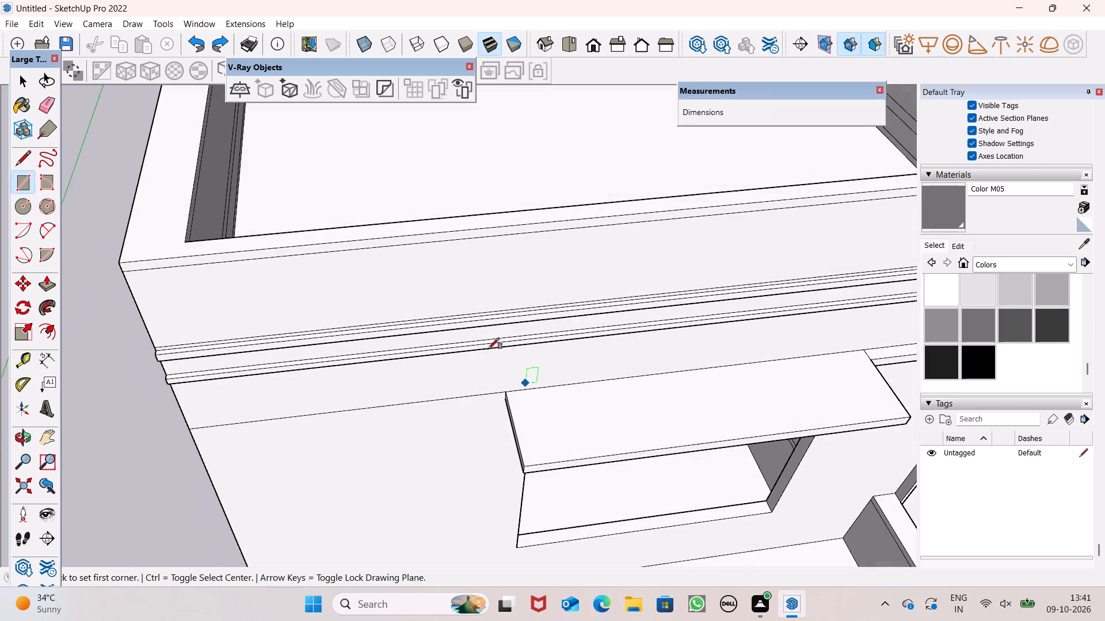
scroll(454, 390, "down", 8)
scroll(442, 248, "down", 2)
middle_click_drag(490, 270, 224, 310)
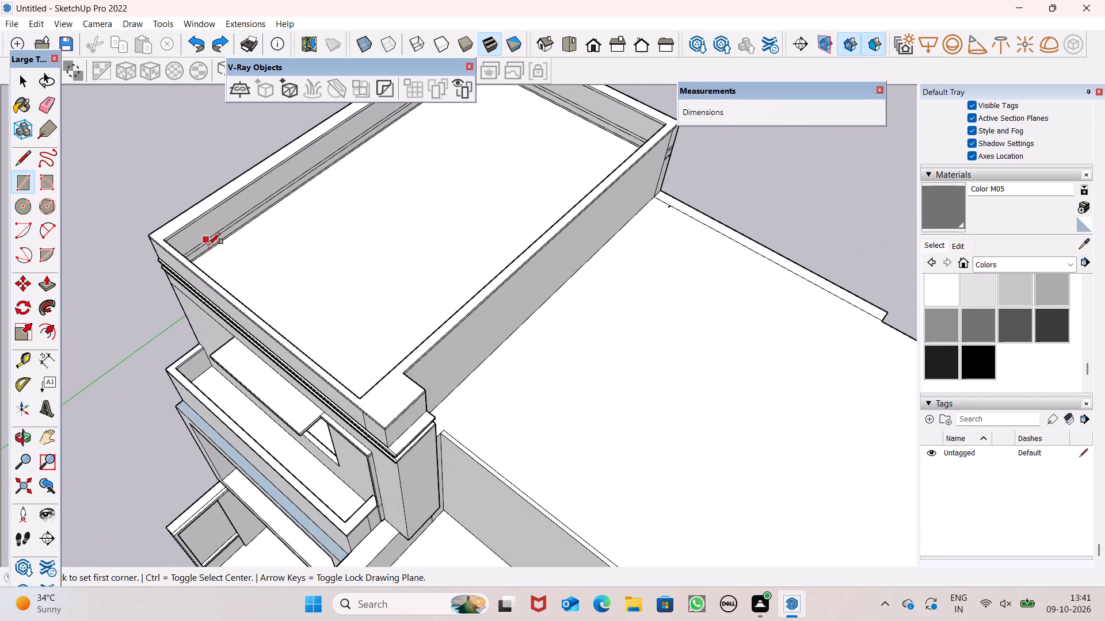
scroll(209, 244, "up", 3)
middle_click_drag(219, 295, 481, 171)
scroll(481, 171, "up", 1)
middle_click_drag(481, 171, 464, 171)
scroll(283, 315, "up", 7)
middle_click_drag(216, 290, 251, 260)
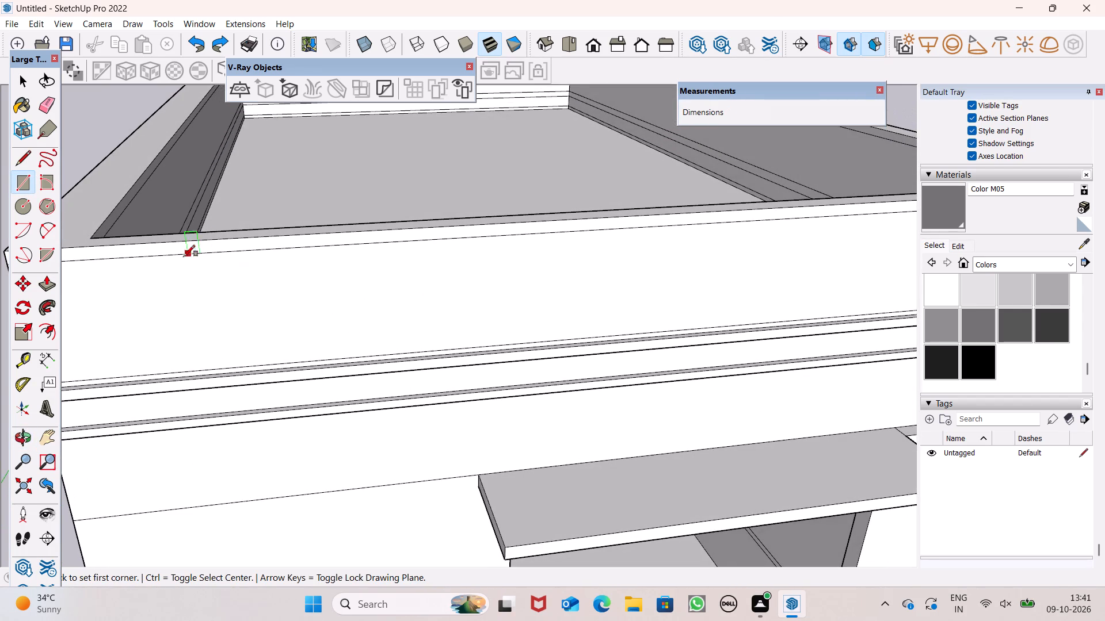
scroll(233, 242, "down", 6)
Draw a line about 10 5/8" across the parapet's top face from the front inner corner to the outer side edge.
left_click(20, 164)
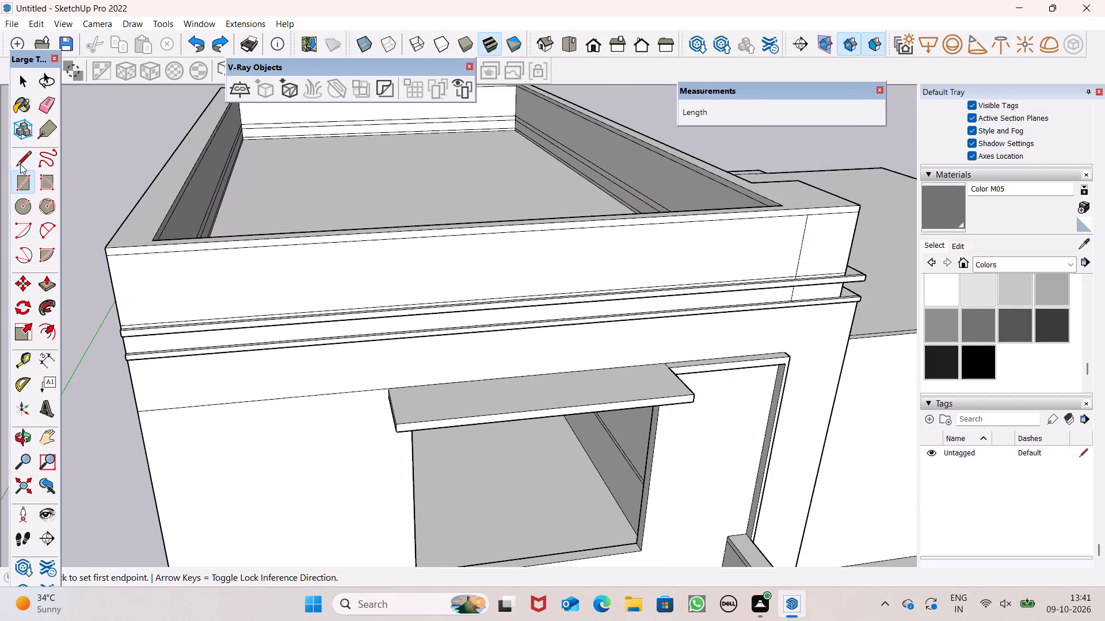
middle_click_drag(136, 244, 265, 341)
scroll(210, 377, "up", 6)
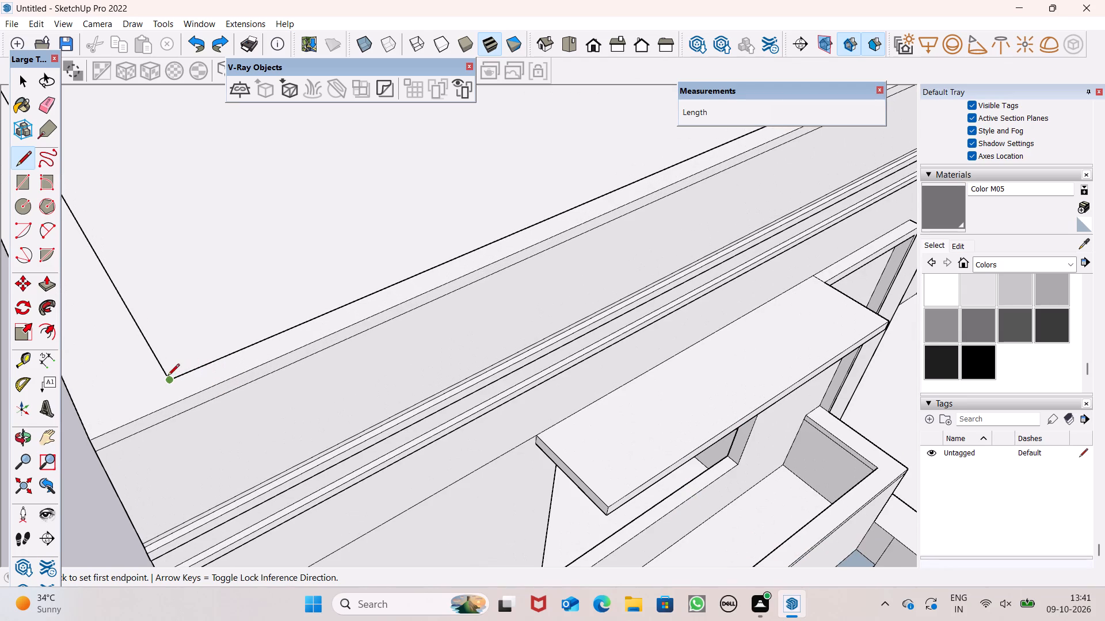
left_click_drag(167, 377, 157, 380)
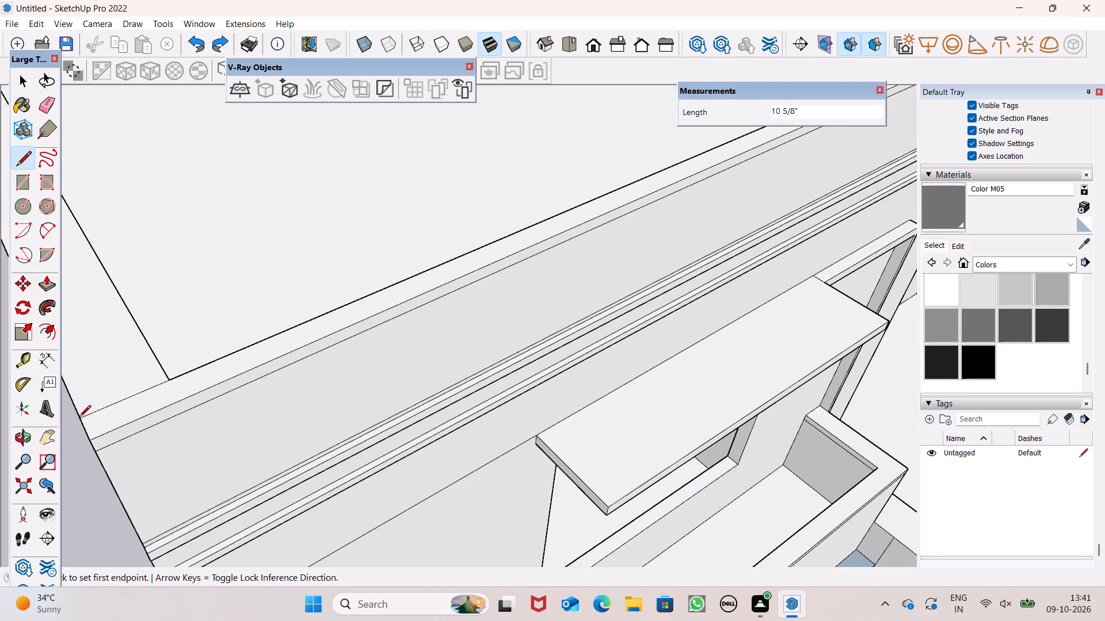
left_click(79, 418)
Draw a line about 7 3/16" from the inner corner to the parapet's front edge, continuing 2" down to the thin line below.
scroll(197, 325, "down", 4)
middle_click_drag(281, 381, 234, 339)
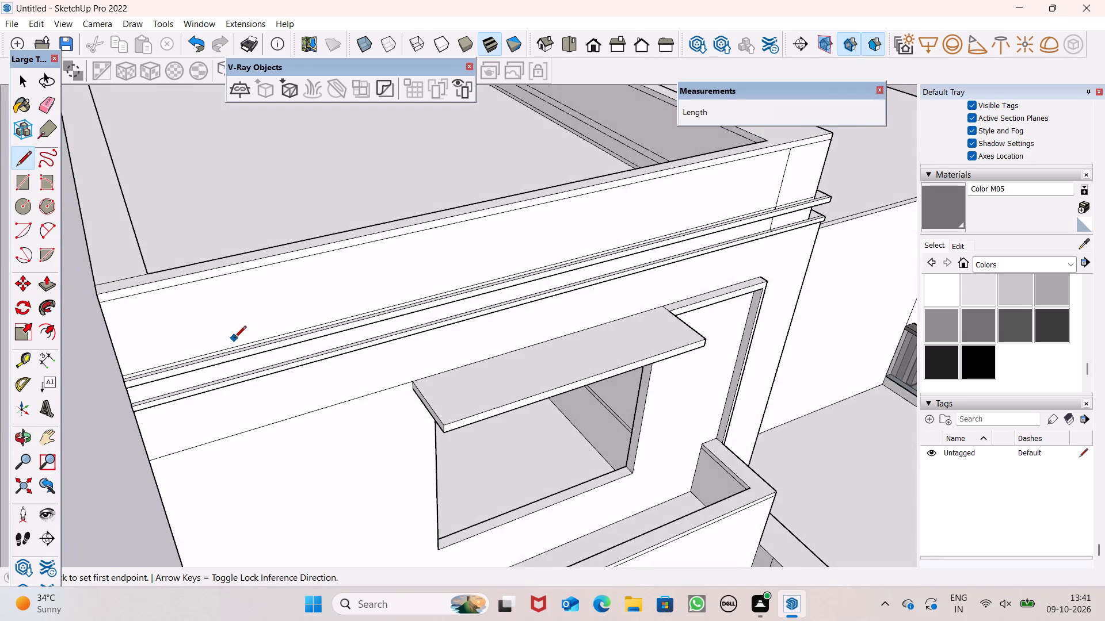
middle_click_drag(277, 295, 219, 241)
middle_click_drag(195, 240, 189, 224)
scroll(189, 224, "up", 4)
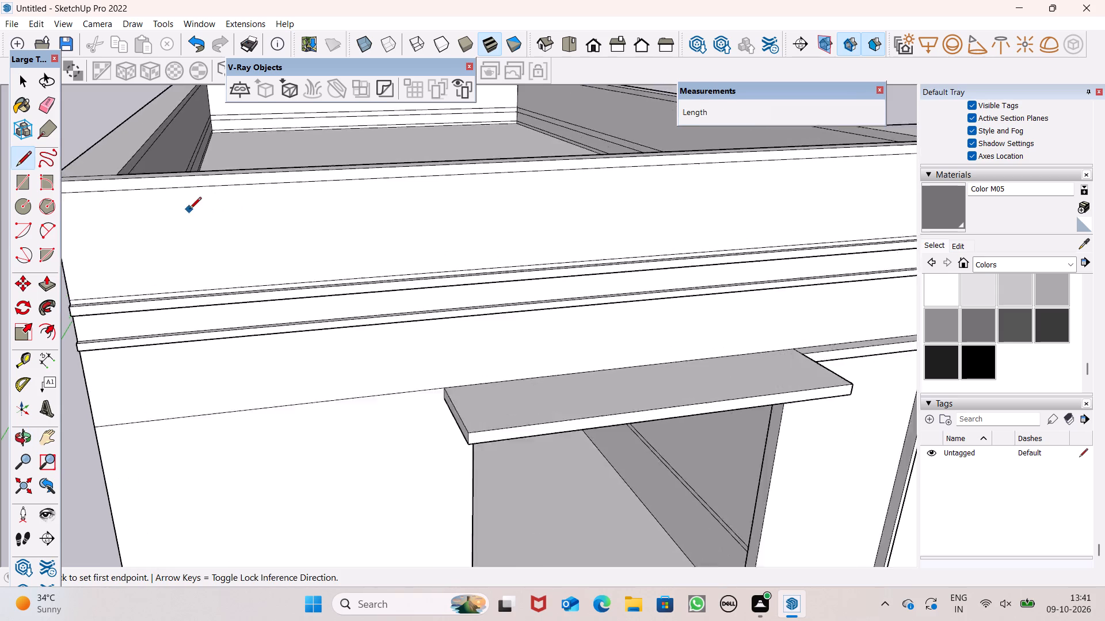
scroll(189, 210, "up", 2)
scroll(315, 142, "down", 6)
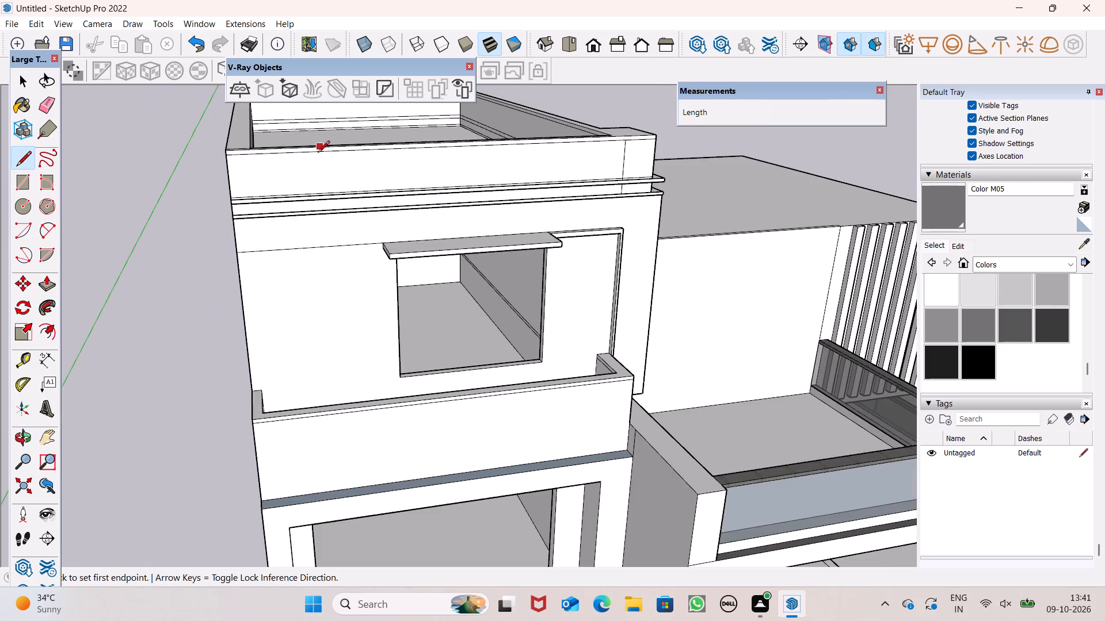
scroll(250, 148, "up", 10)
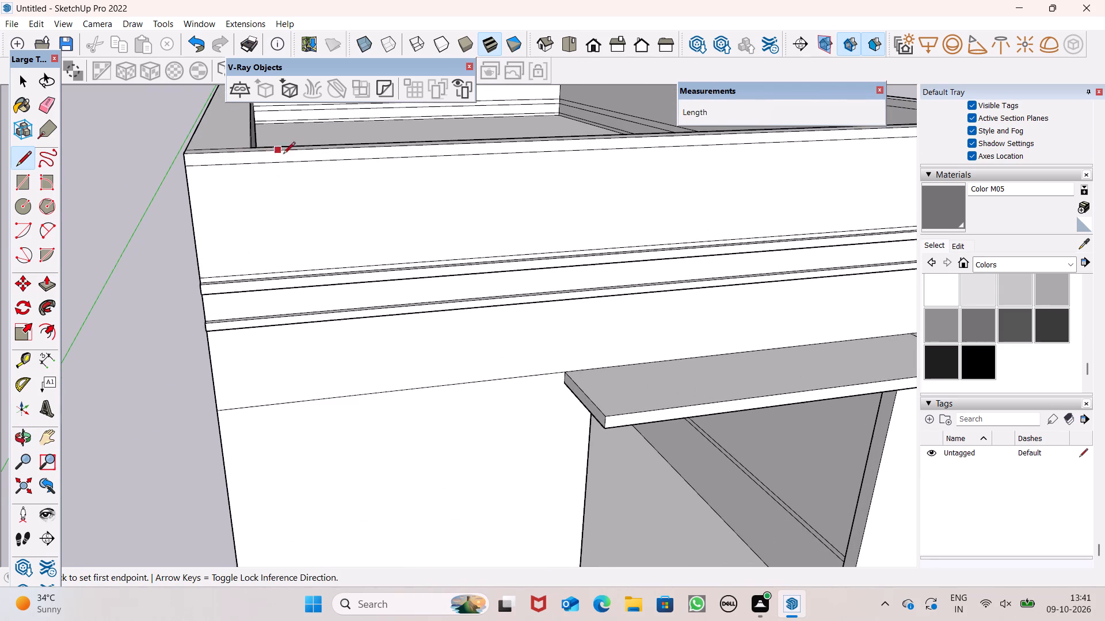
scroll(300, 155, "up", 1)
middle_click_drag(301, 155, 308, 209)
scroll(260, 206, "down", 1)
scroll(260, 201, "up", 2)
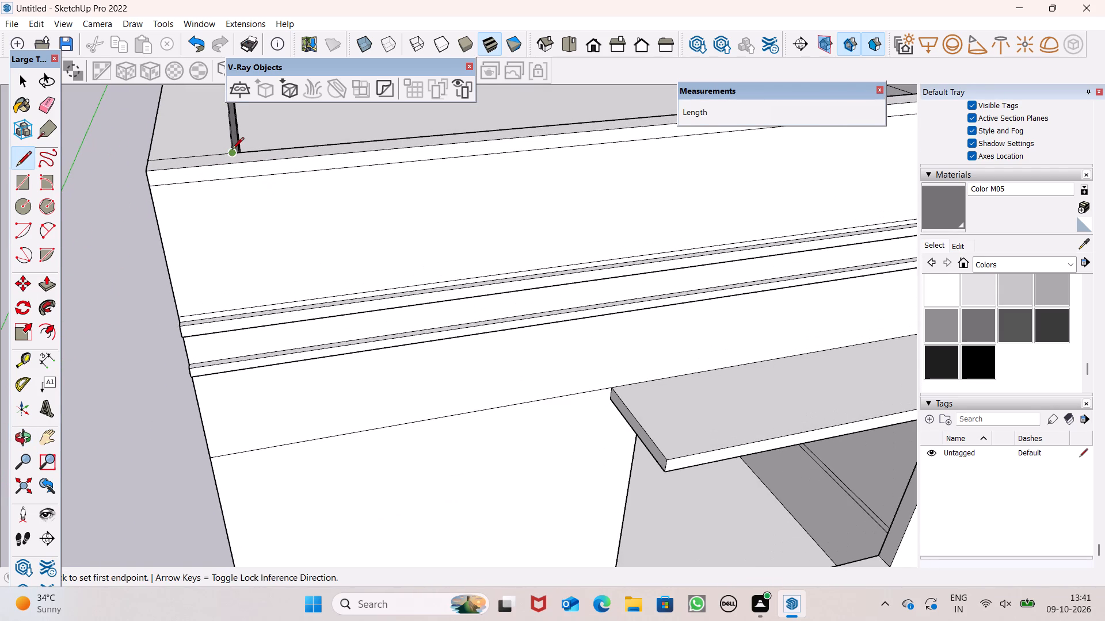
left_click_drag(232, 149, 232, 156)
left_click(233, 168)
left_click(230, 164)
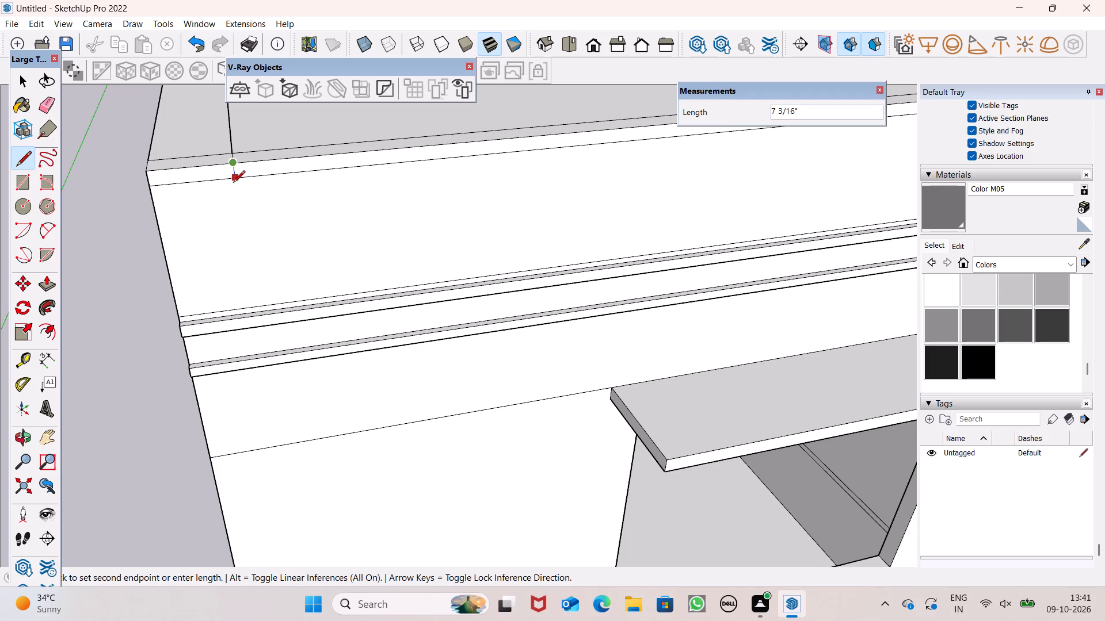
left_click(234, 182)
left_click(234, 182)
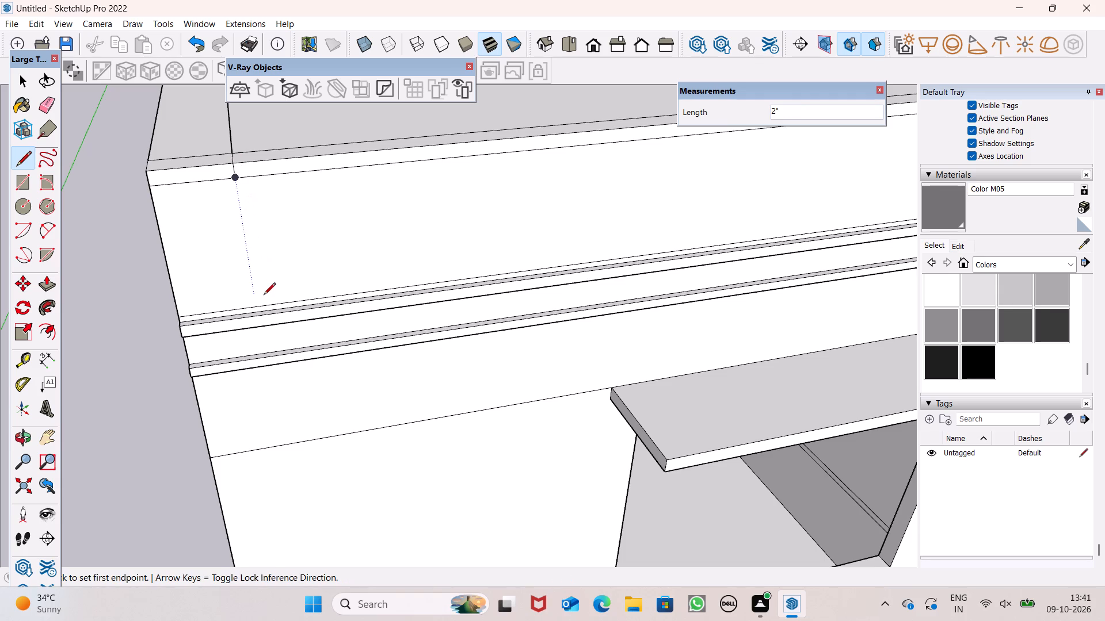
Draw two parallel vertical lines on the parapet's front face, between the upper thin line and the one above the ledge, forming a narrow strip.
left_click(258, 304)
scroll(268, 200, "down", 3)
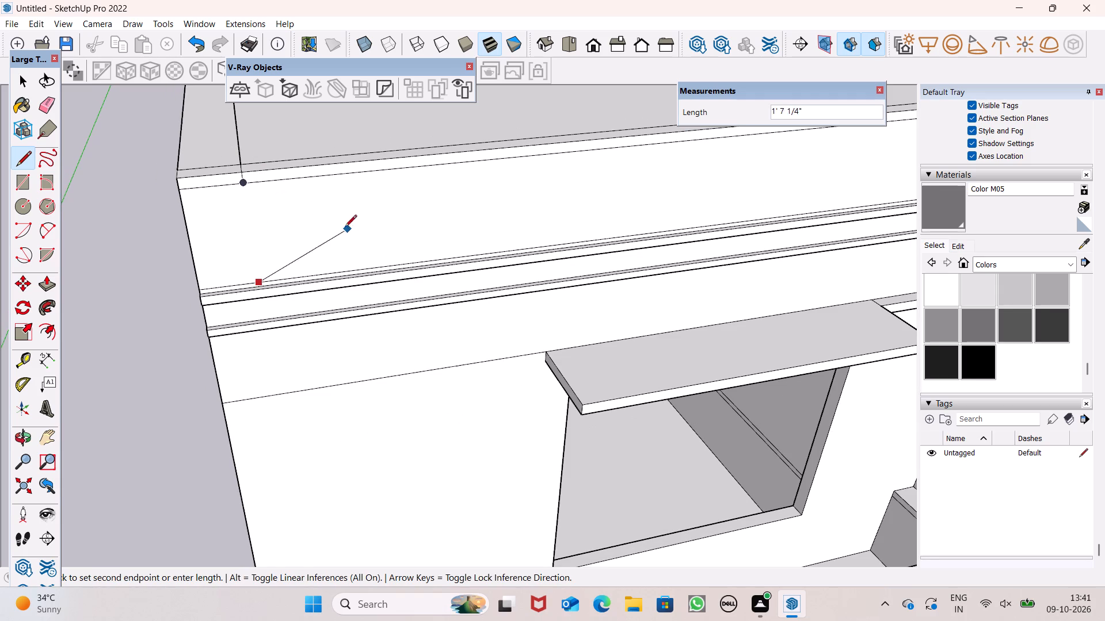
left_click(243, 187)
middle_click_drag(345, 239, 294, 227)
scroll(303, 231, "down", 1)
scroll(277, 175, "up", 6)
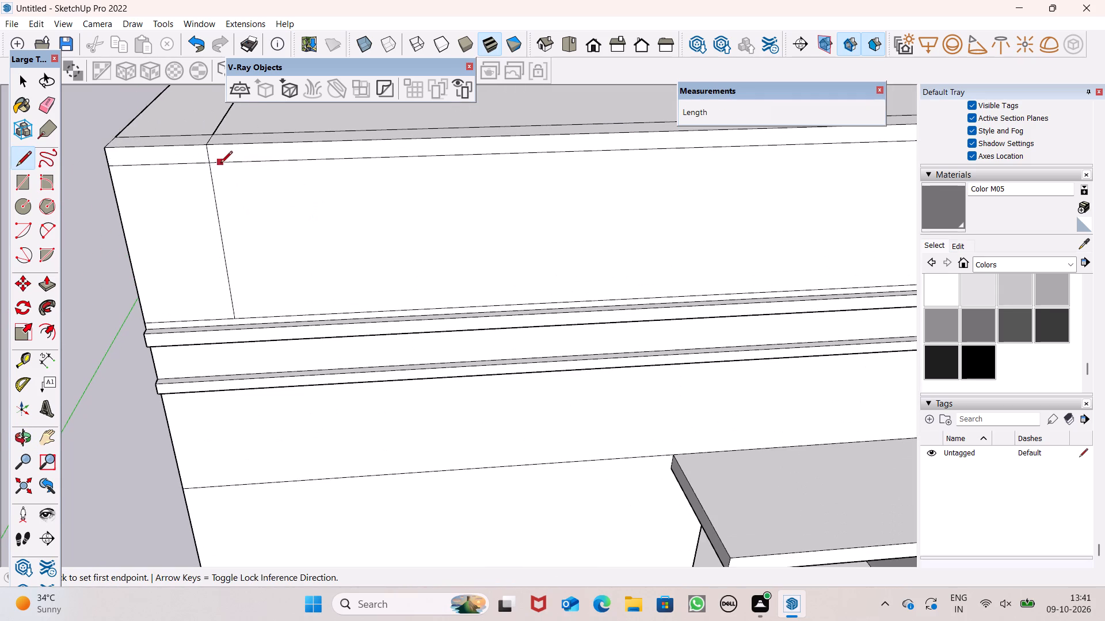
left_click(220, 163)
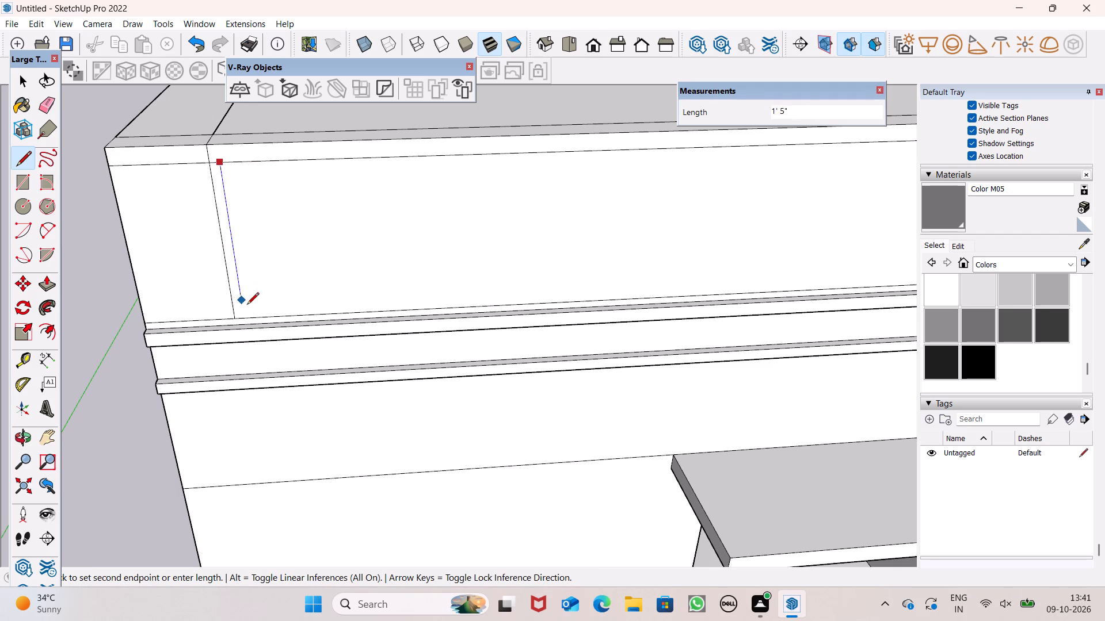
left_click(243, 315)
Copy the narrow vertical strip further along the parapet's front face and try to multiply the copy by 7.
key("space")
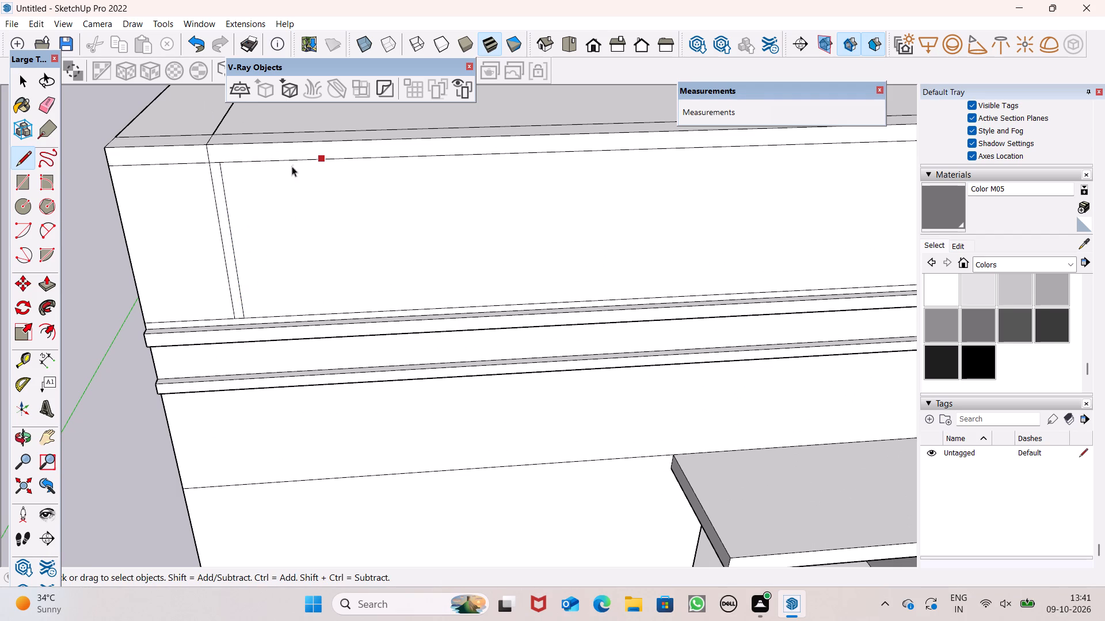
double_click(226, 235)
scroll(216, 236, "down", 5)
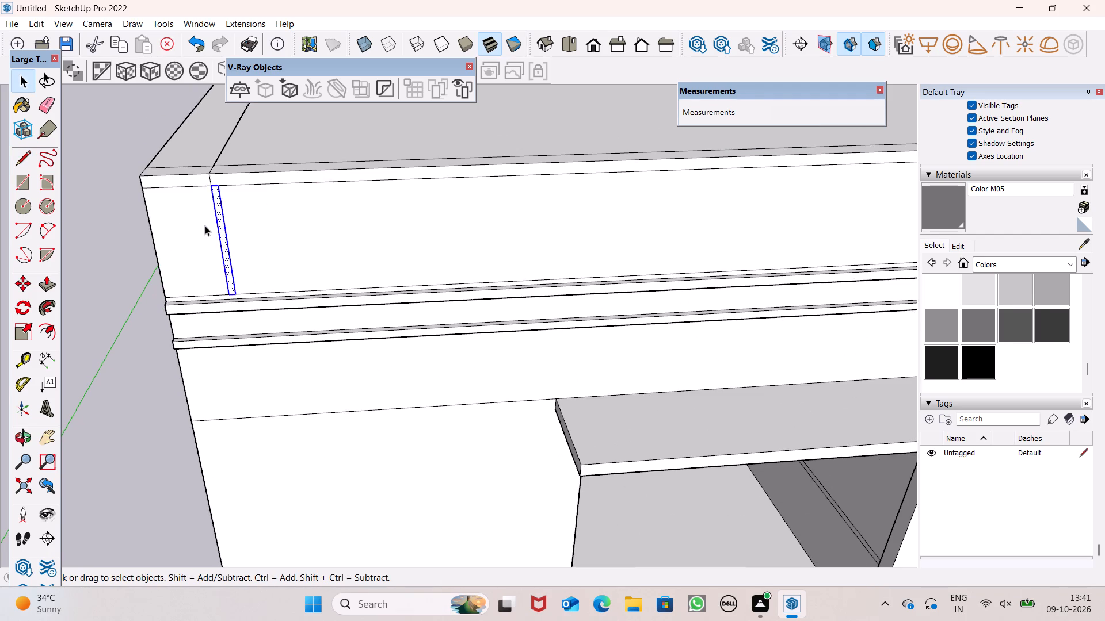
key("m")
key("Return")
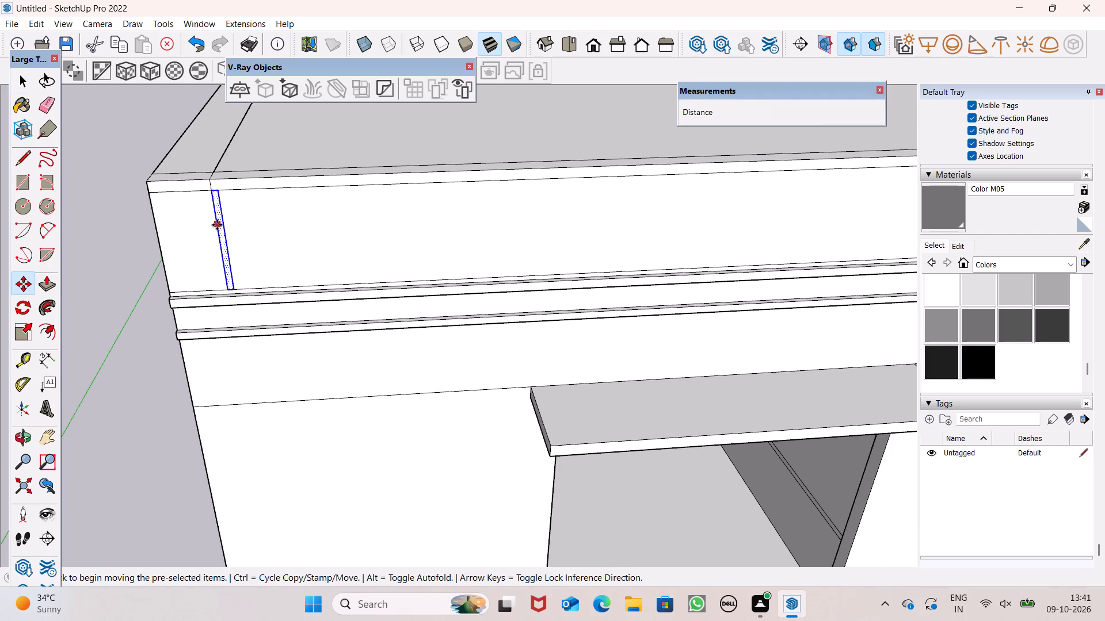
left_click_drag(221, 226, 308, 228)
left_click_drag(308, 228, 314, 226)
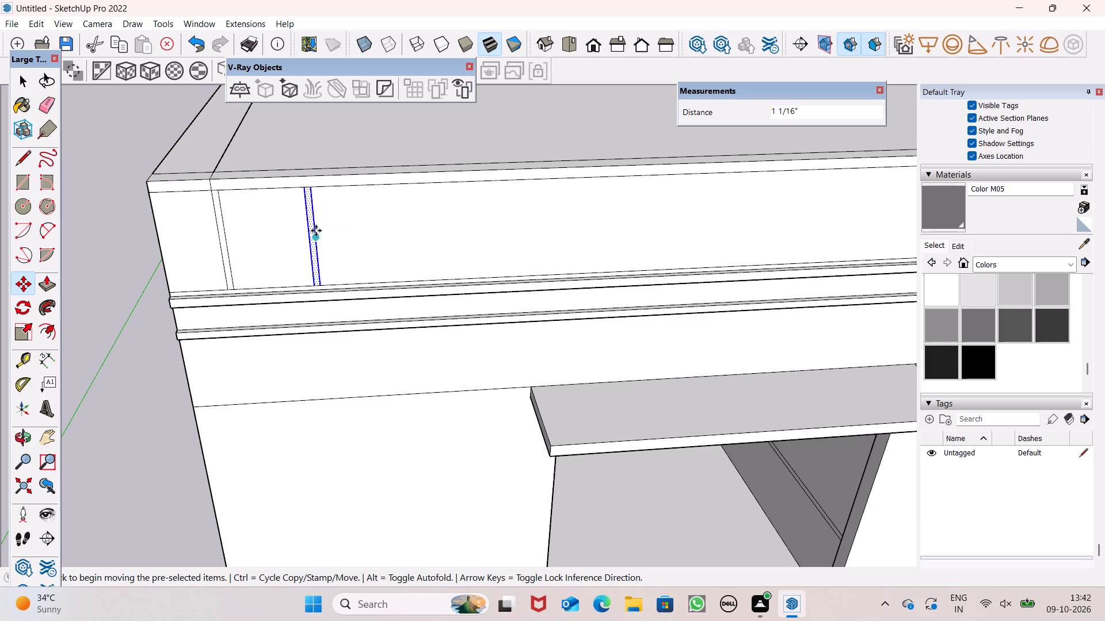
key("shift+asterisk")
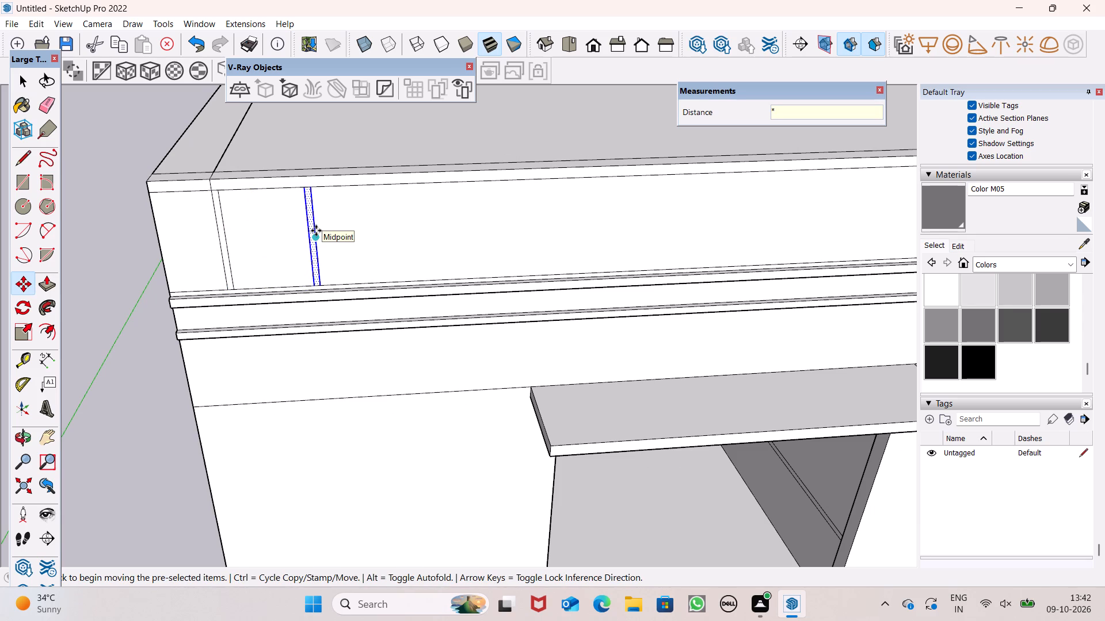
key("7")
key("Return")
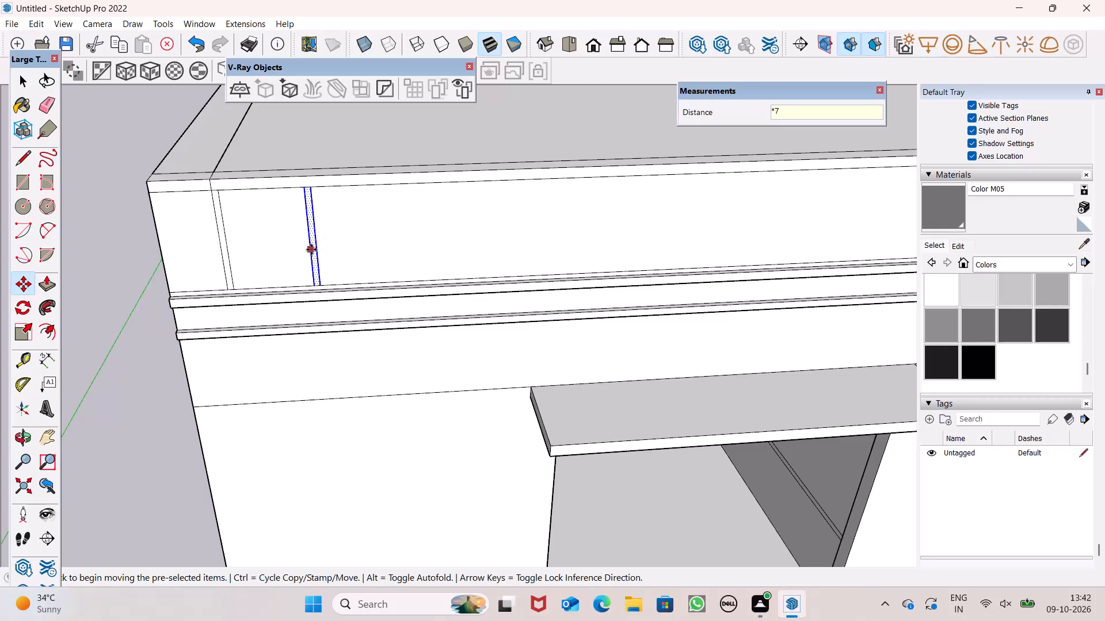
Copy the second strip about 1' 6 11/16" along the parapet's front face and multiply it into an array of 6 copies.
left_click_drag(316, 250, 373, 249)
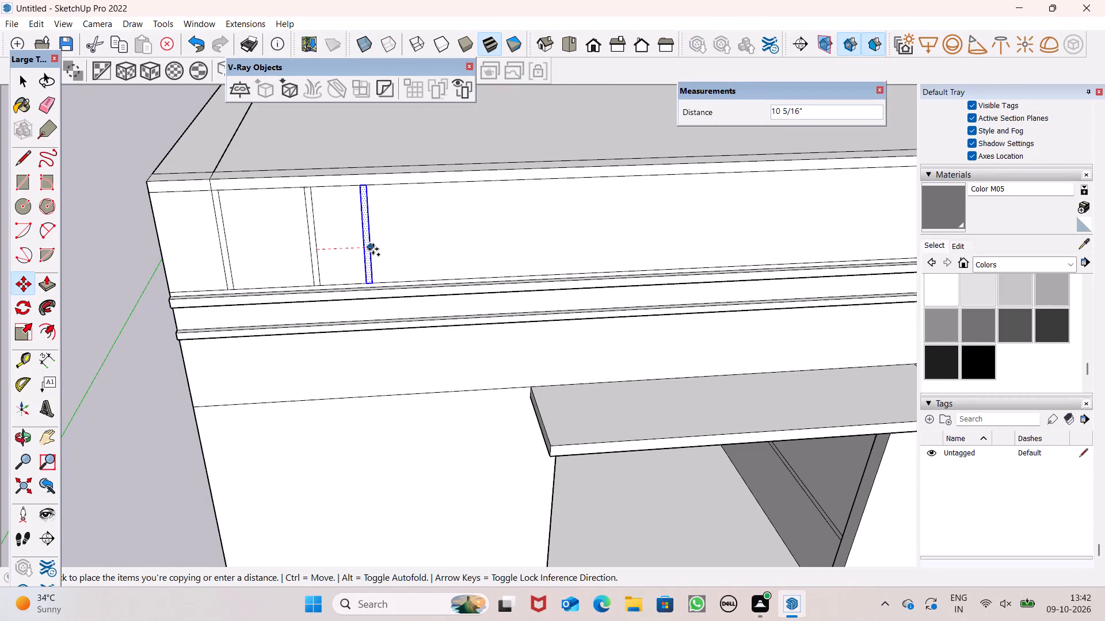
left_click_drag(373, 249, 417, 246)
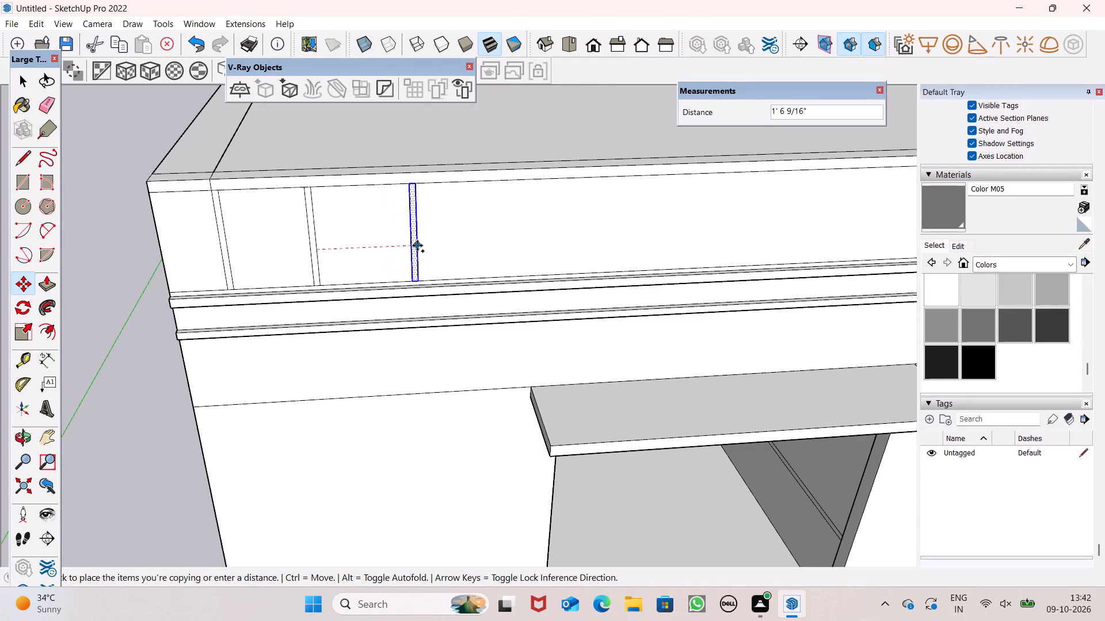
left_click_drag(417, 246, 418, 246)
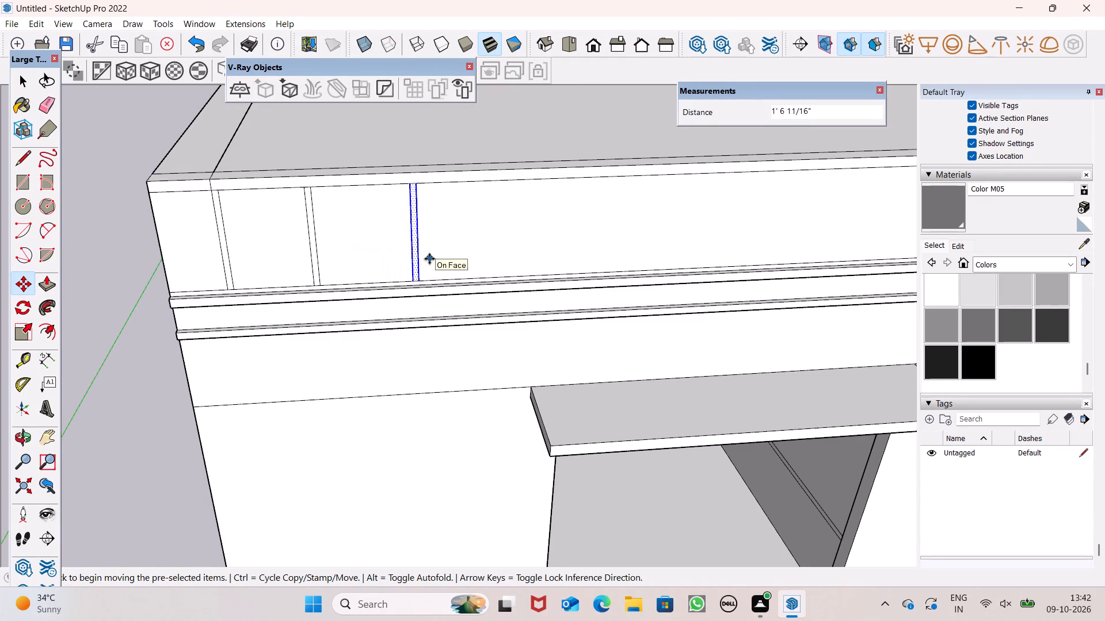
key("shift+asterisk")
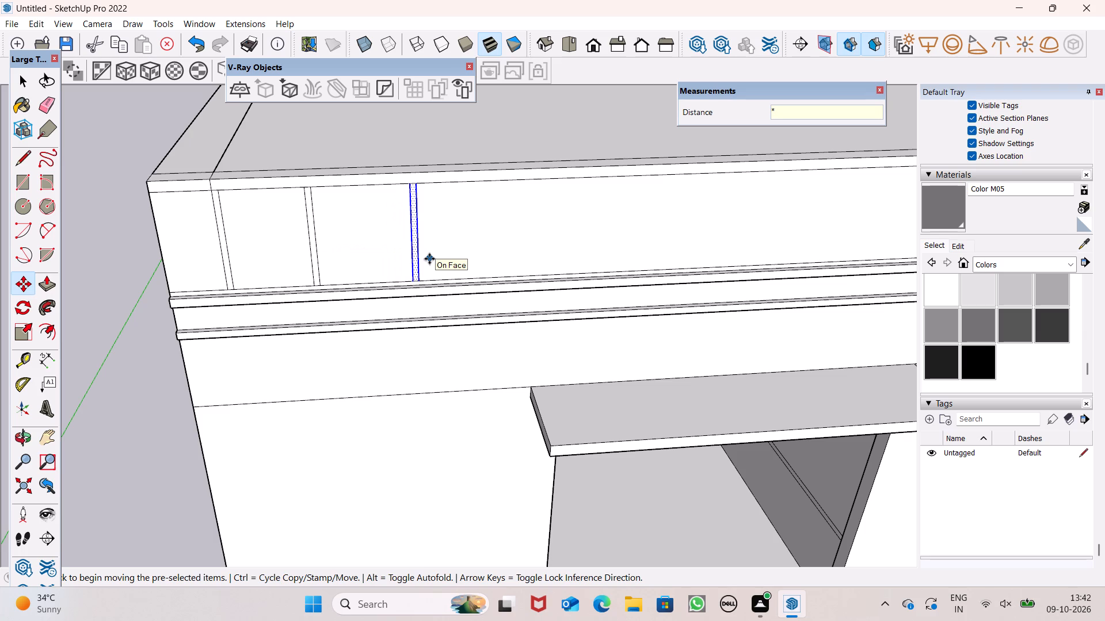
key("6")
key("Return")
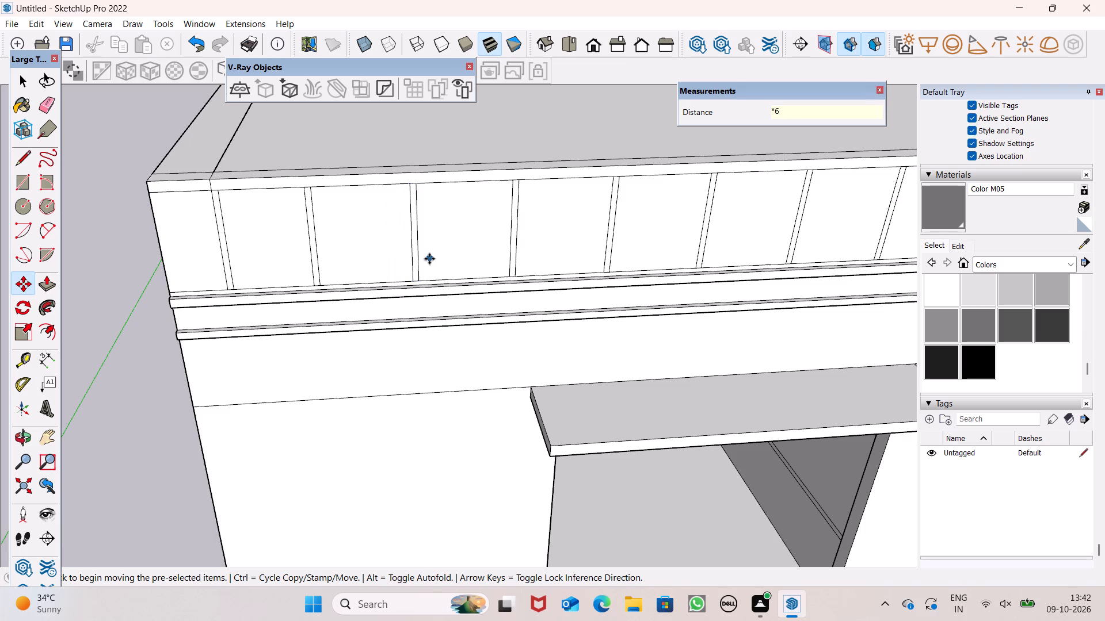
Add two more copies of the last vertical strip along the parapet's front face, continuing the row's spacing toward the far corner.
scroll(405, 184, "down", 6)
scroll(430, 249, "down", 4)
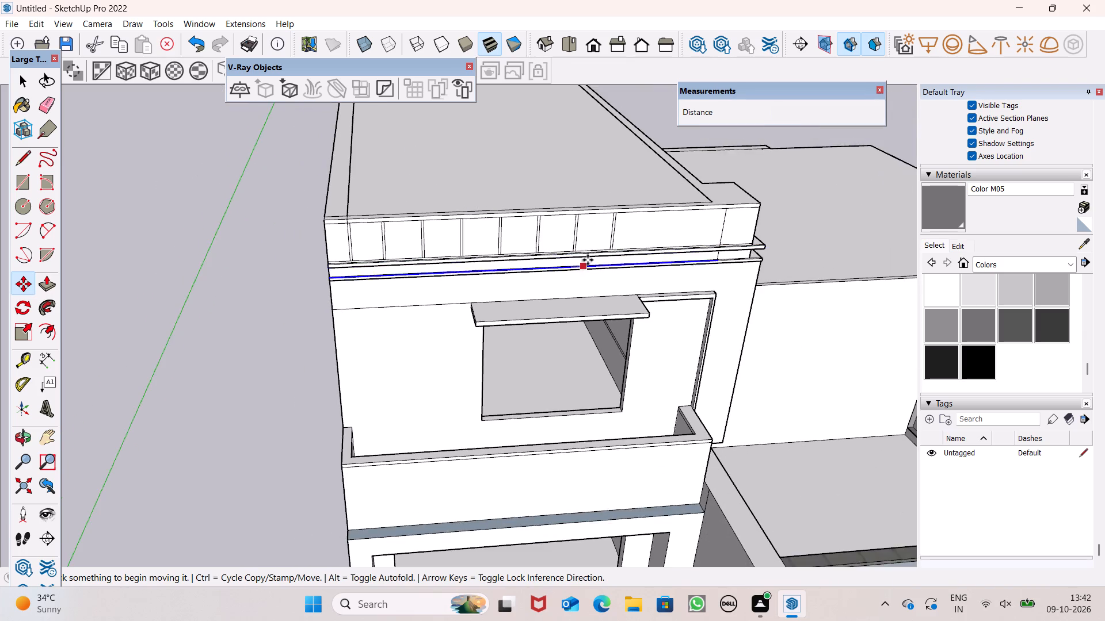
scroll(703, 212, "up", 6)
middle_click(764, 217)
scroll(764, 217, "up", 4)
scroll(764, 218, "down", 1)
scroll(749, 220, "up", 1)
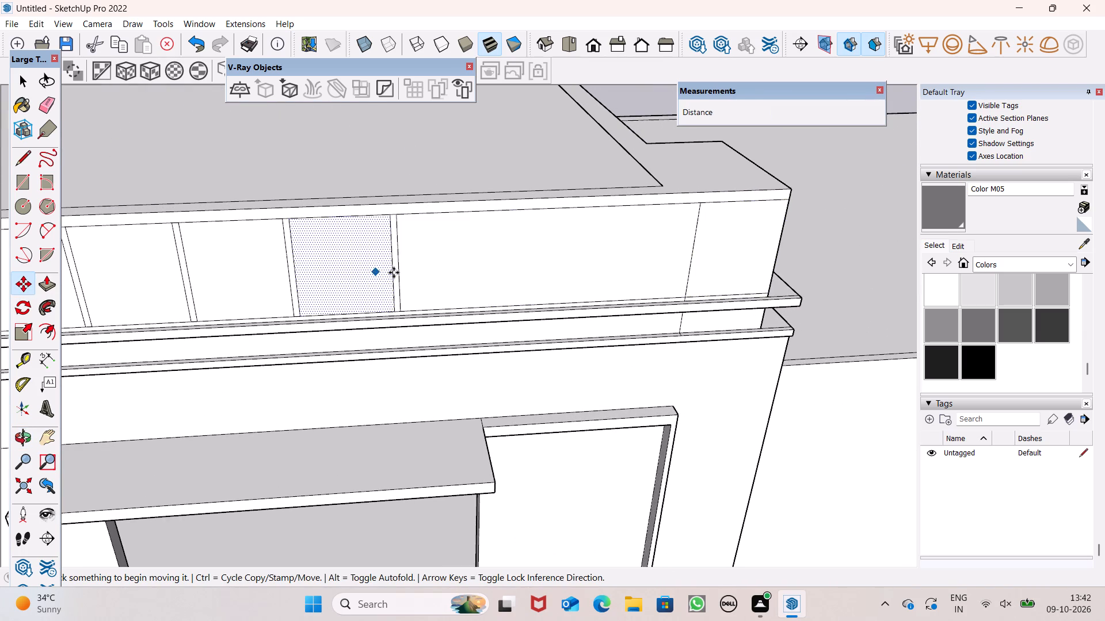
key("space")
scroll(402, 271, "up", 3)
scroll(402, 271, "down", 1)
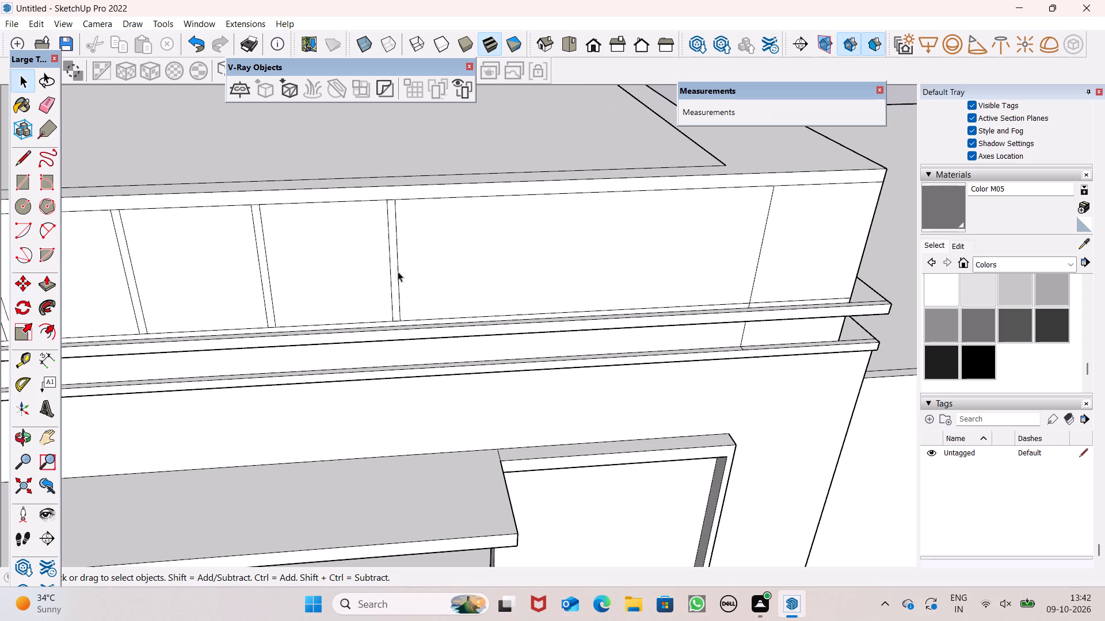
double_click(394, 271)
key("m")
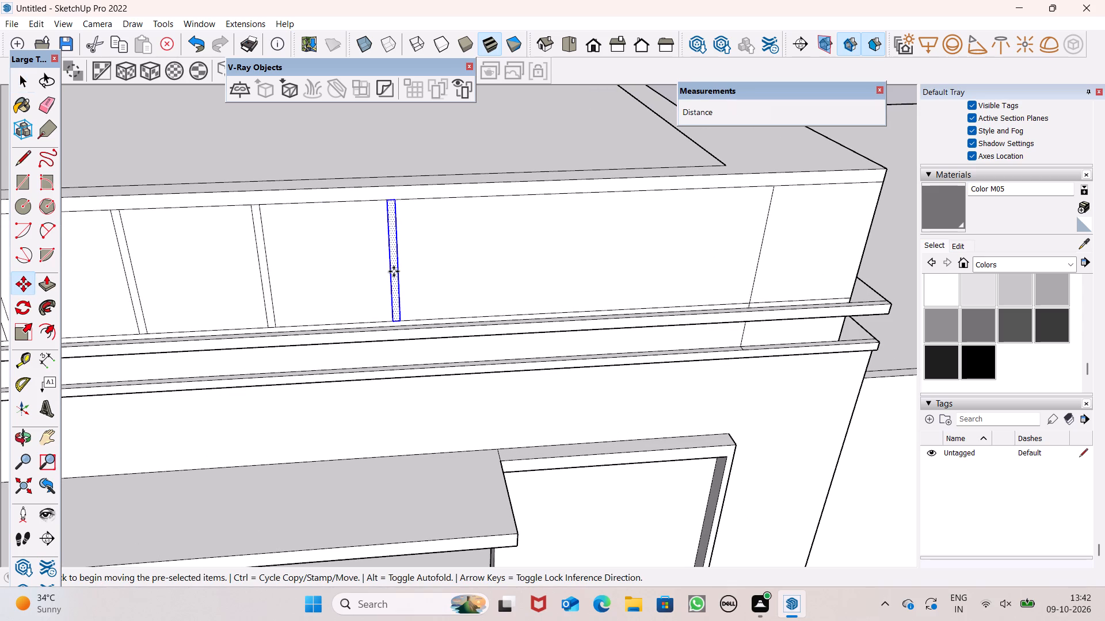
key("Return")
left_click_drag(396, 271, 528, 270)
left_click_drag(528, 271, 613, 265)
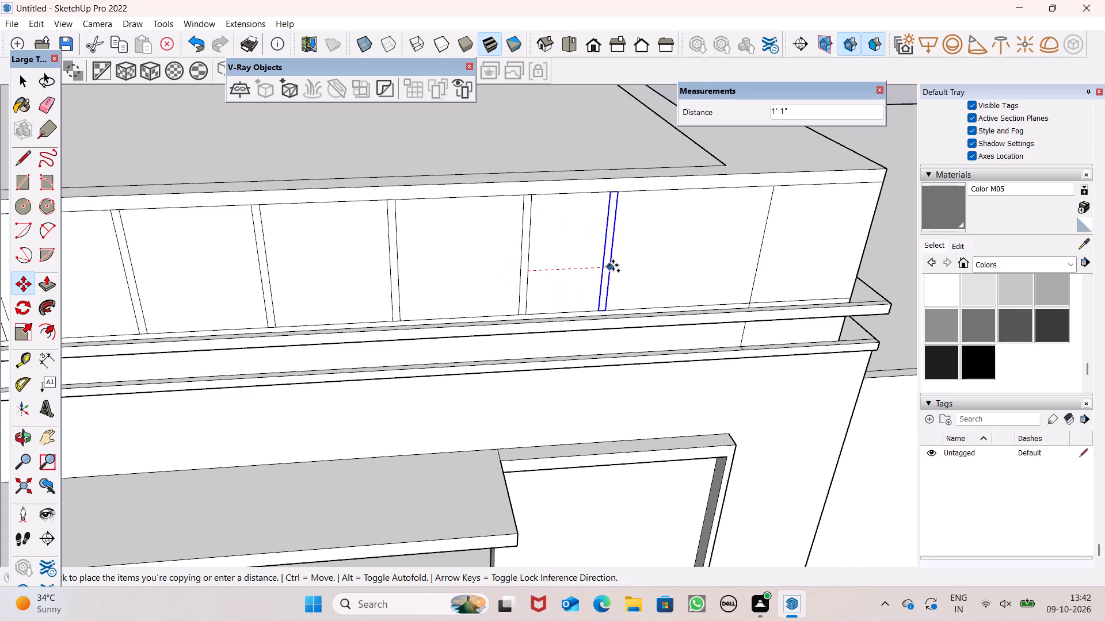
left_click_drag(613, 265, 644, 264)
left_click(644, 264)
key("space")
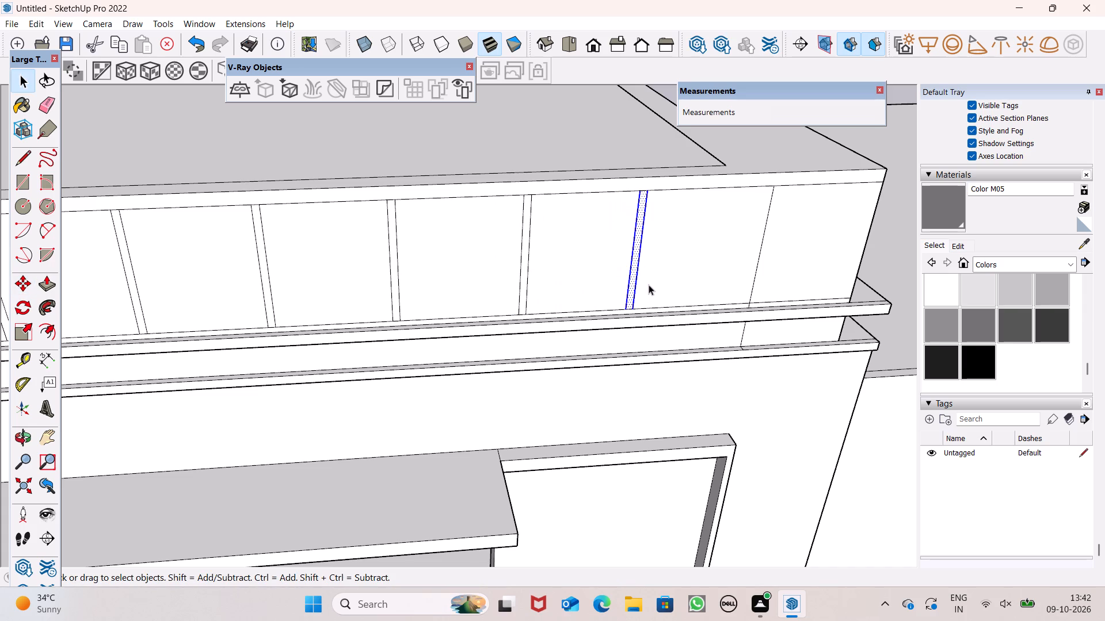
scroll(575, 274, "down", 13)
scroll(580, 220, "down", 4)
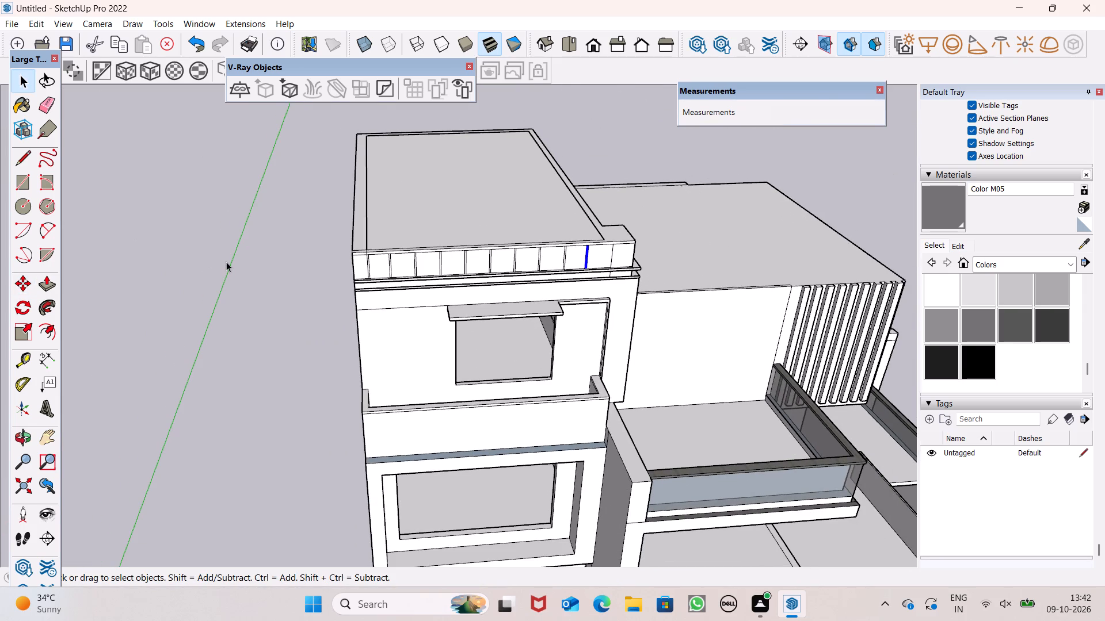
left_click(226, 260)
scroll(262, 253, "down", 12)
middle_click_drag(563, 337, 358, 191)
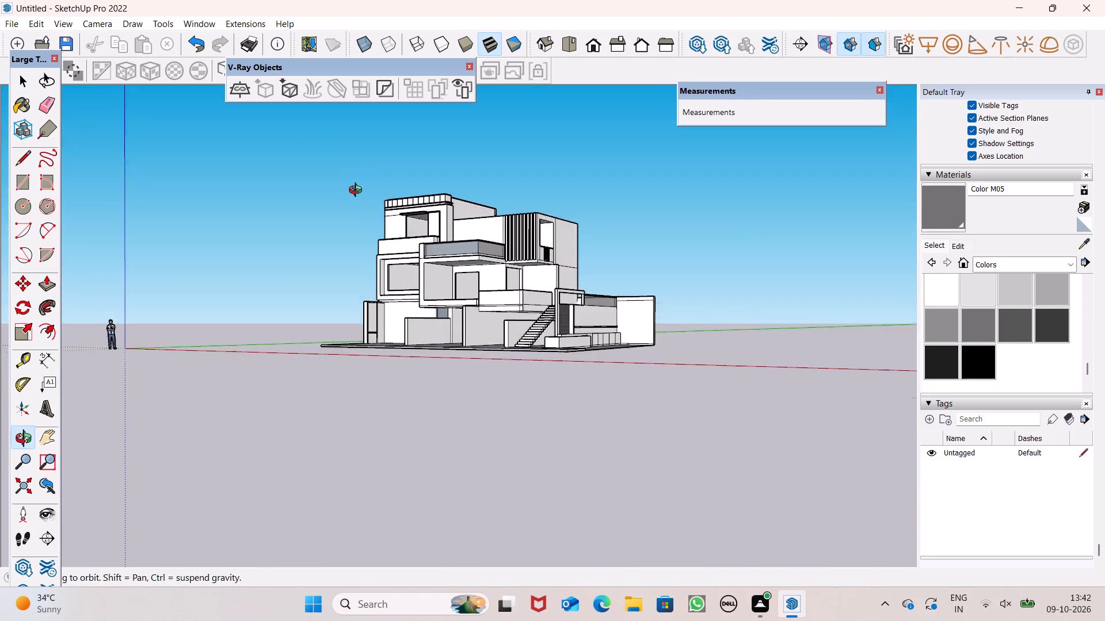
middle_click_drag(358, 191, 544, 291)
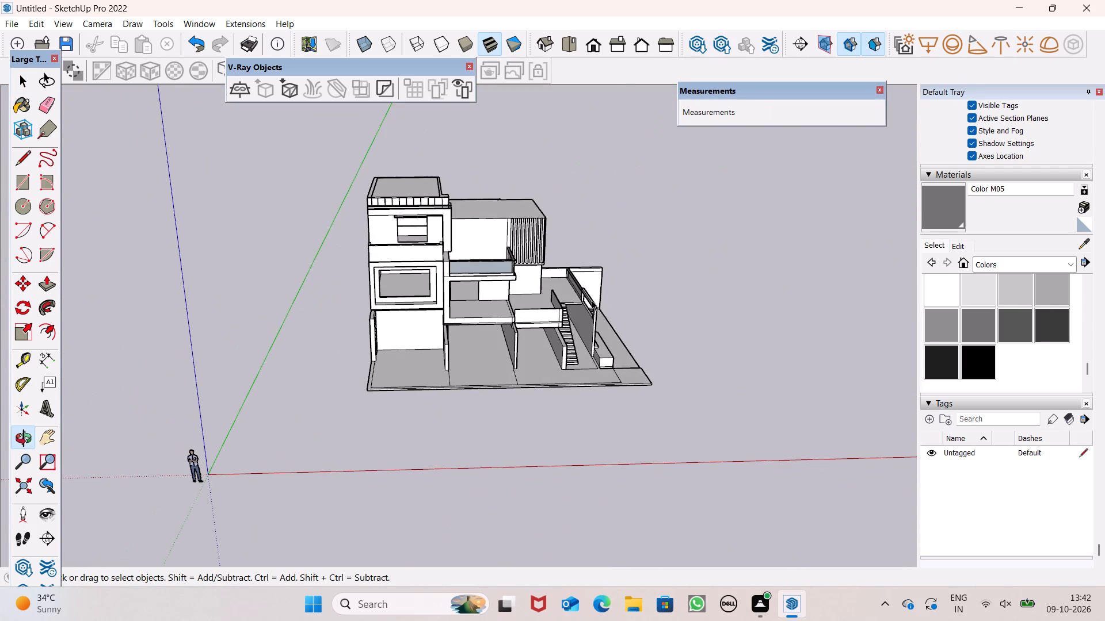